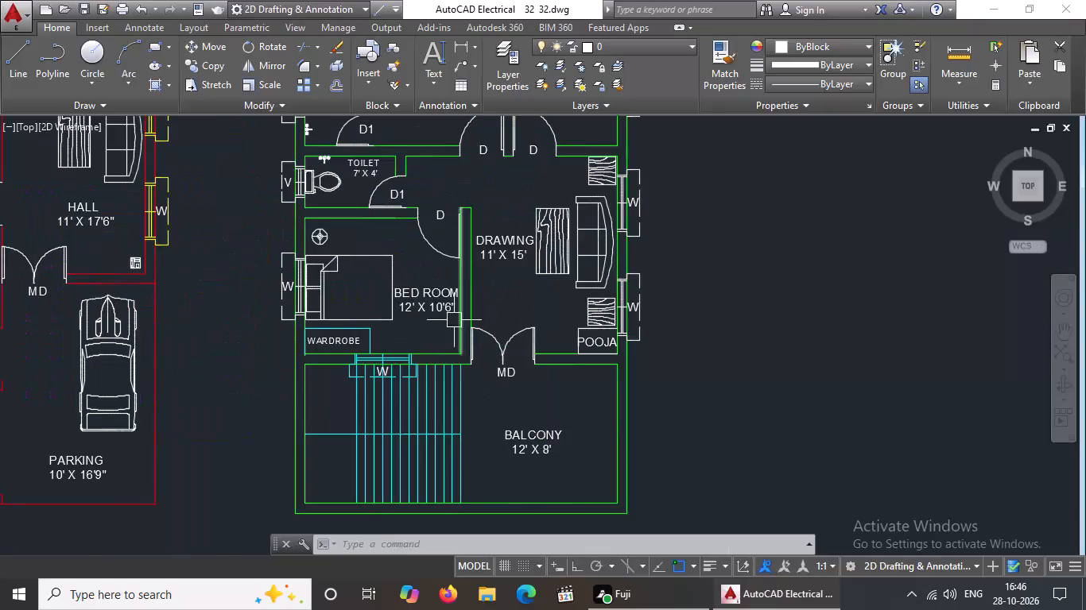
Set the top and side lines of the POOJA box in the drawing room to cyan.
{"action": "scroll", "coordinate": [454, 320], "scroll_direction": "up", "scroll_amount": 3}
{"action": "scroll", "coordinate": [674, 281], "scroll_direction": "down", "scroll_amount": 3}
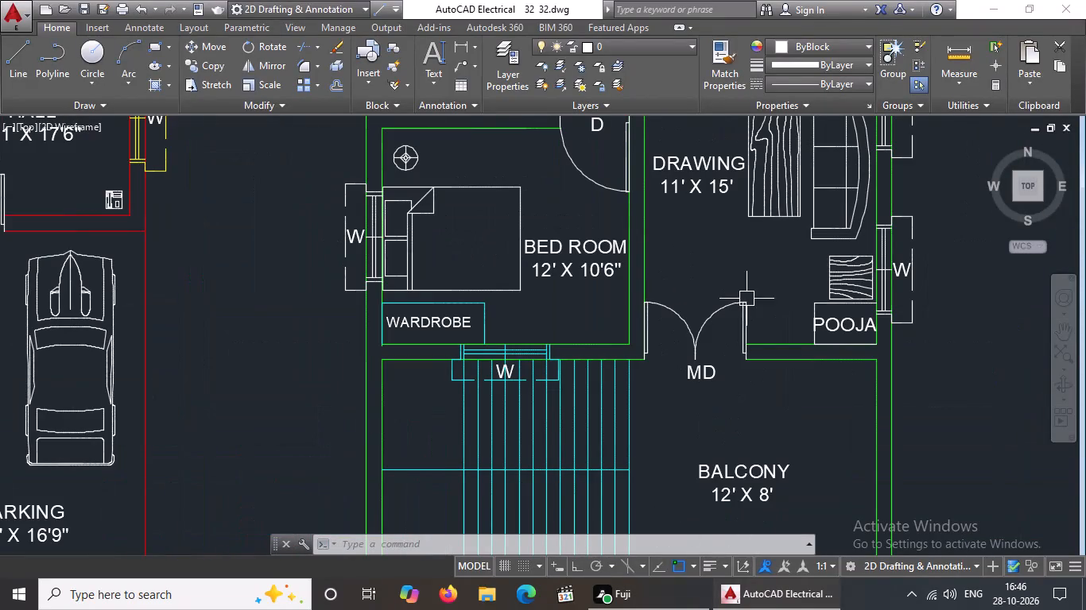
{"action": "scroll", "coordinate": [962, 271], "scroll_direction": "up", "scroll_amount": 2}
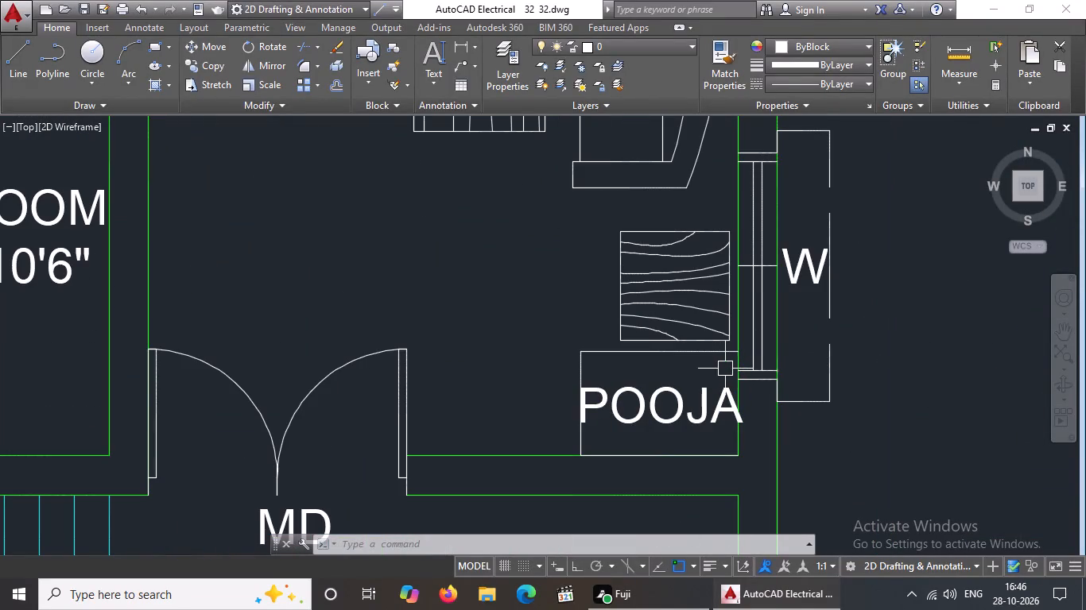
{"action": "left_click", "coordinate": [602, 350]}
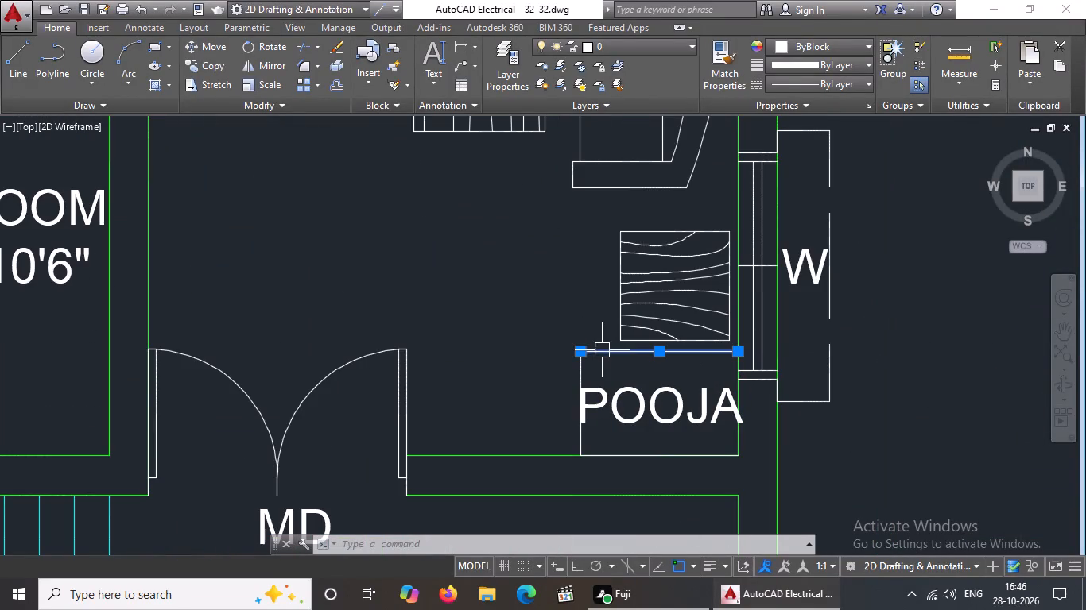
{"action": "left_click", "coordinate": [818, 42]}
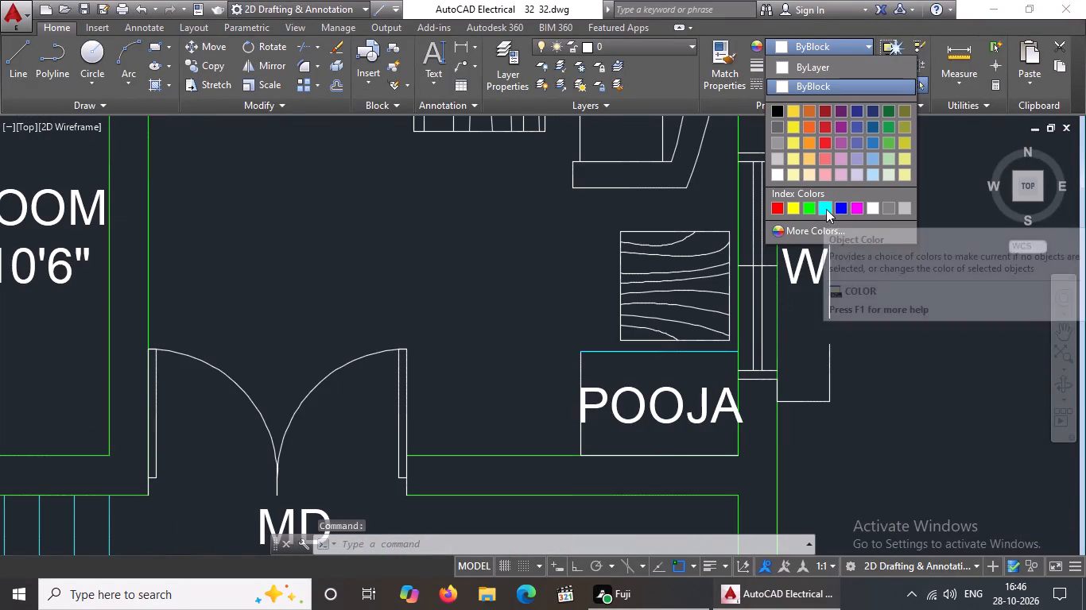
{"action": "left_click", "coordinate": [825, 208]}
{"action": "key", "text": "Escape"}
{"action": "left_click", "coordinate": [580, 373]}
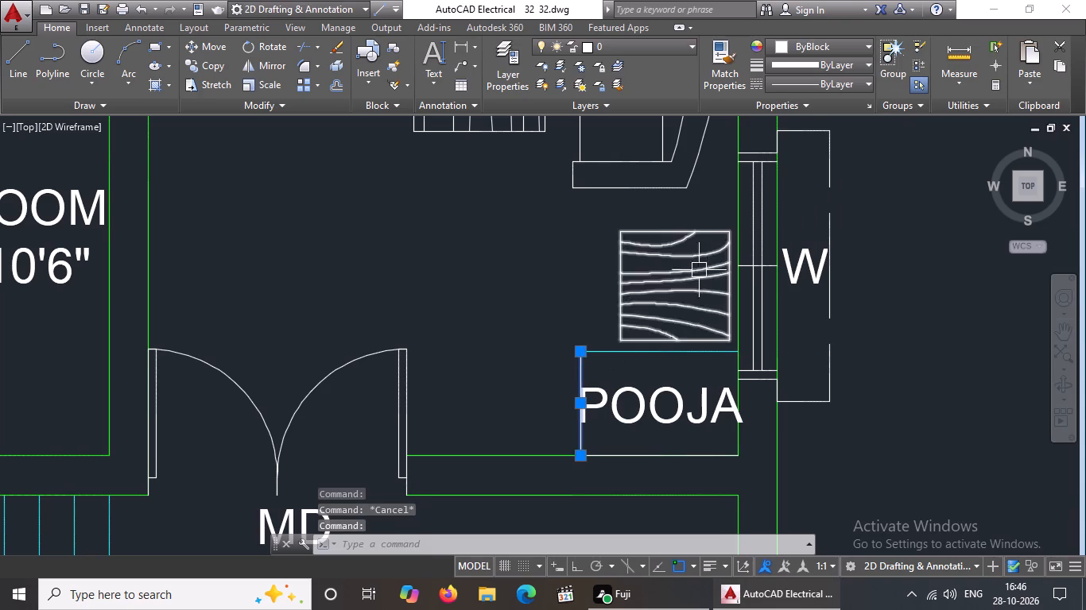
{"action": "left_click", "coordinate": [819, 41]}
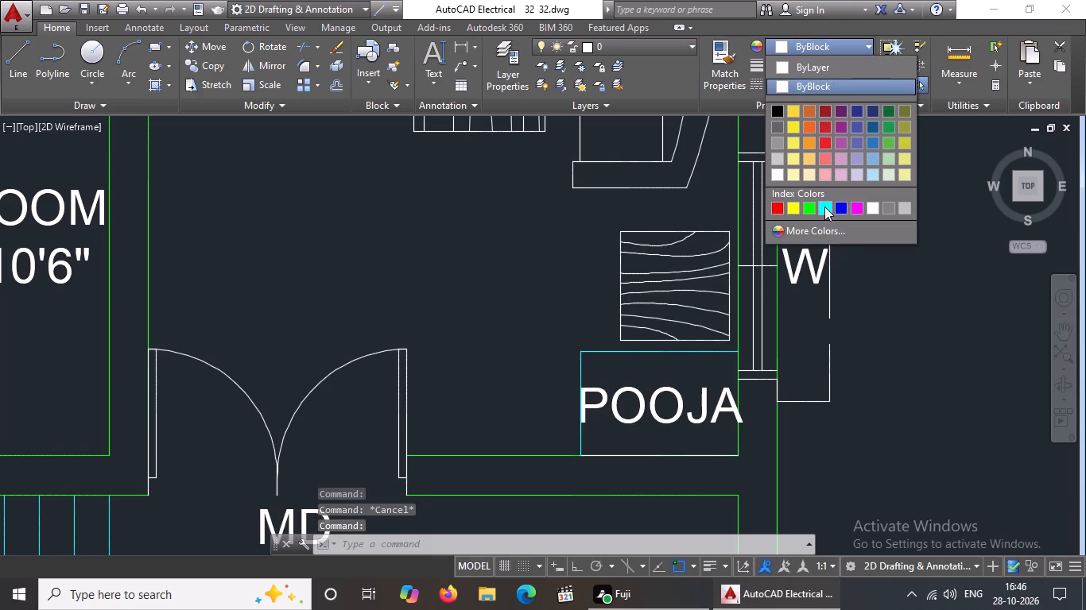
{"action": "left_click_drag", "start_coordinate": [824, 207], "coordinate": [816, 225]}
{"action": "scroll", "coordinate": [569, 477], "scroll_direction": "down", "scroll_amount": 4}
{"action": "key", "text": "Escape"}
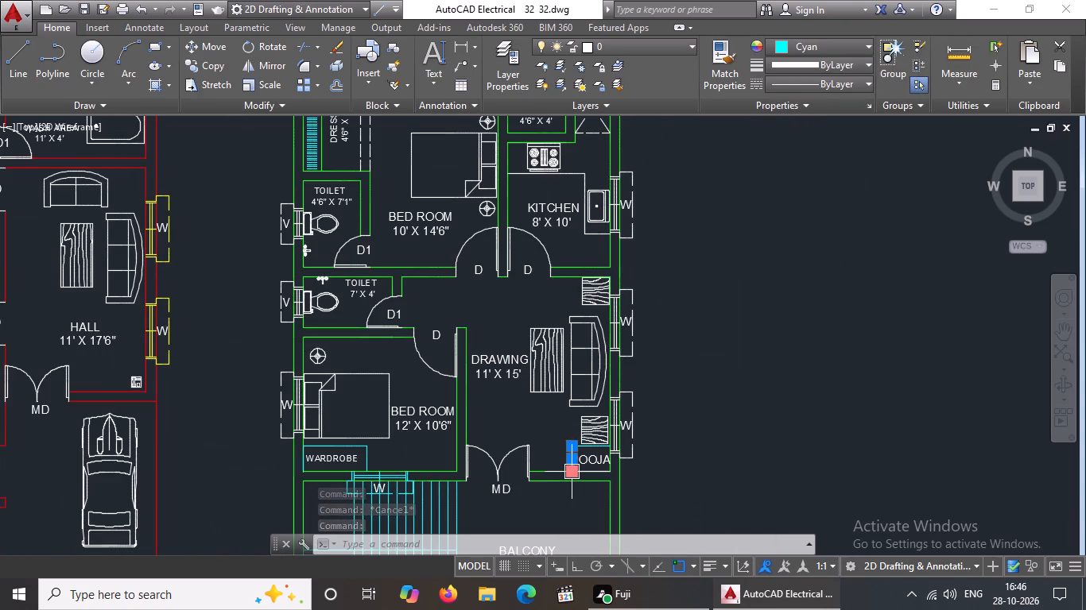
{"action": "key", "text": "Escape"}
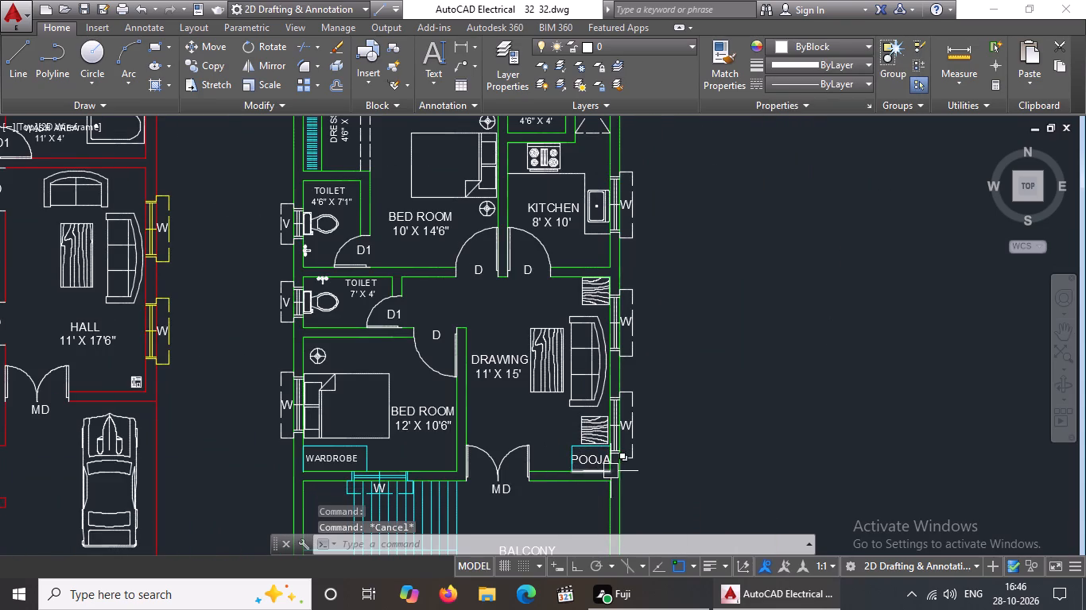
Recolour the two lower jamb lines of the window beside the POOJA box to cyan.
{"action": "scroll", "coordinate": [606, 455], "scroll_direction": "up", "scroll_amount": 5}
{"action": "left_click_drag", "start_coordinate": [595, 430], "coordinate": [617, 443]}
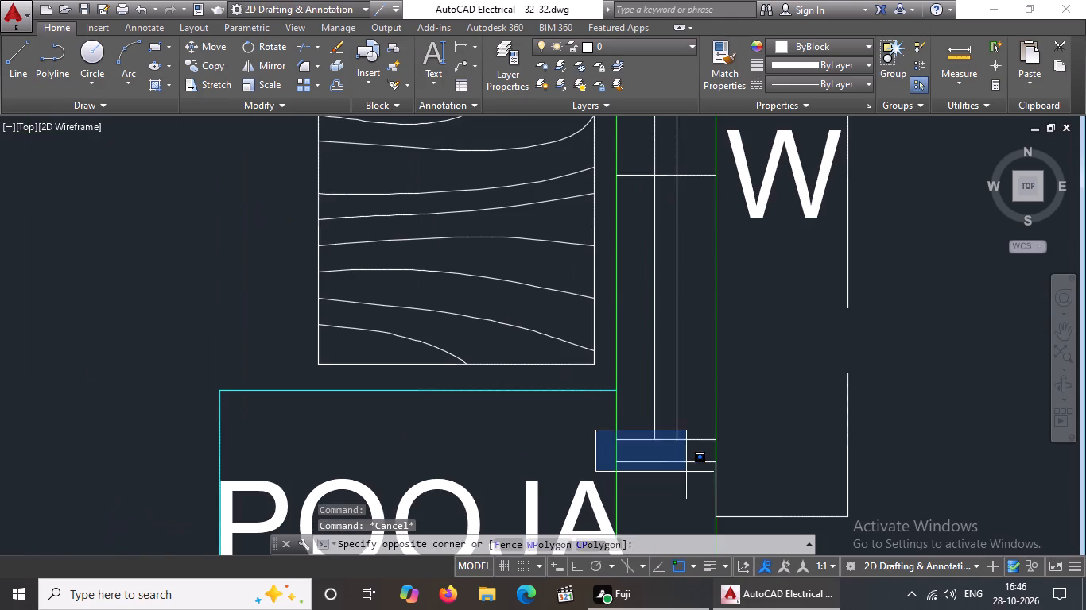
{"action": "left_click", "coordinate": [743, 488]}
{"action": "left_click", "coordinate": [835, 45]}
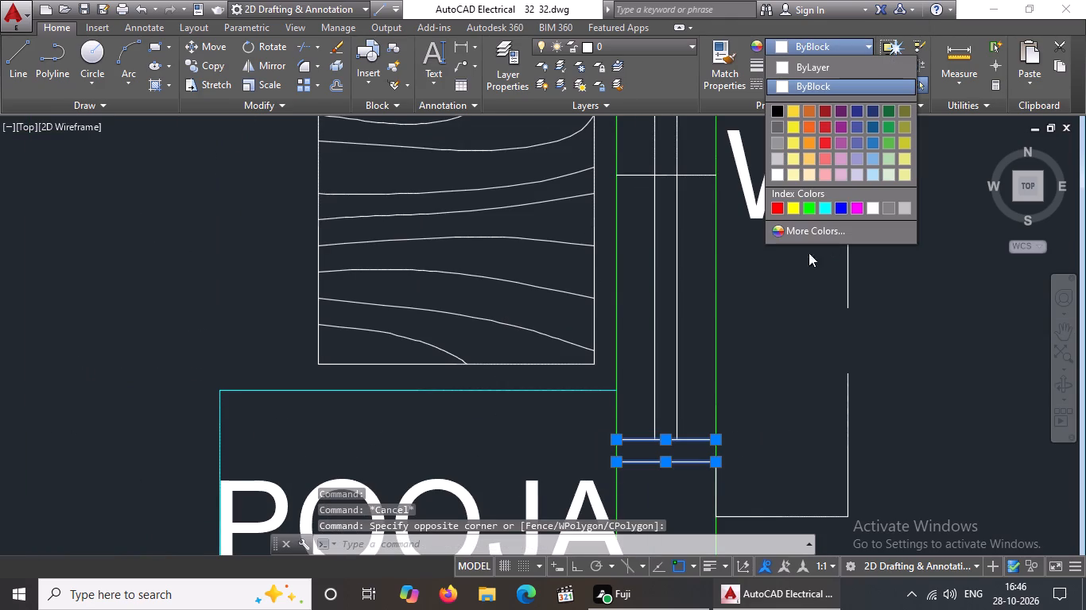
{"action": "left_click", "coordinate": [825, 202]}
{"action": "key", "text": "Escape"}
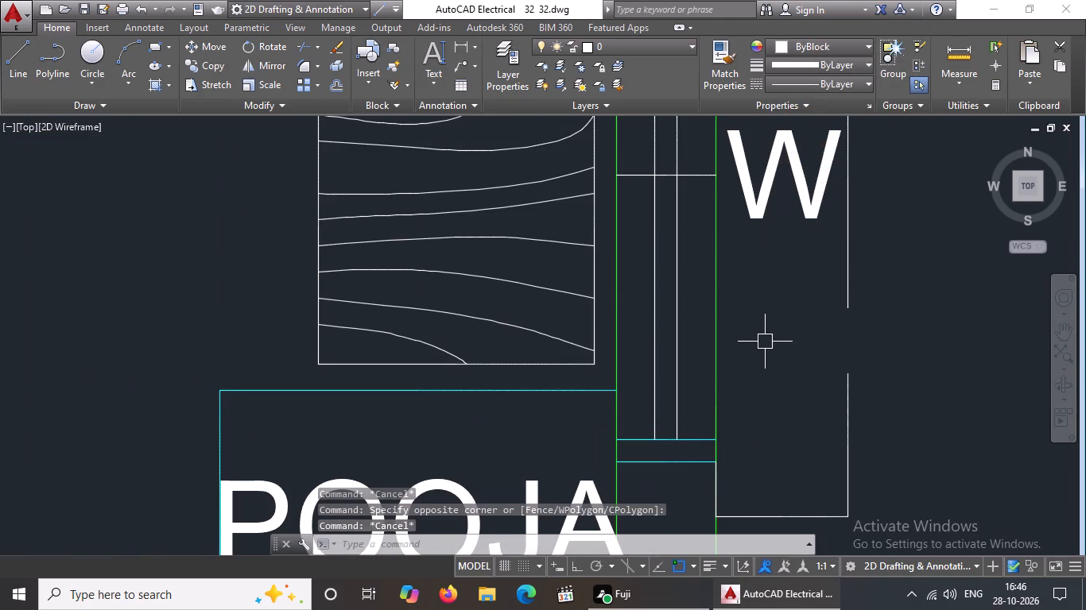
Change both long vertical pane lines of the window beside the POOJA box to cyan.
{"action": "scroll", "coordinate": [766, 314], "scroll_direction": "down", "scroll_amount": 3}
{"action": "scroll", "coordinate": [736, 292], "scroll_direction": "up", "scroll_amount": 2}
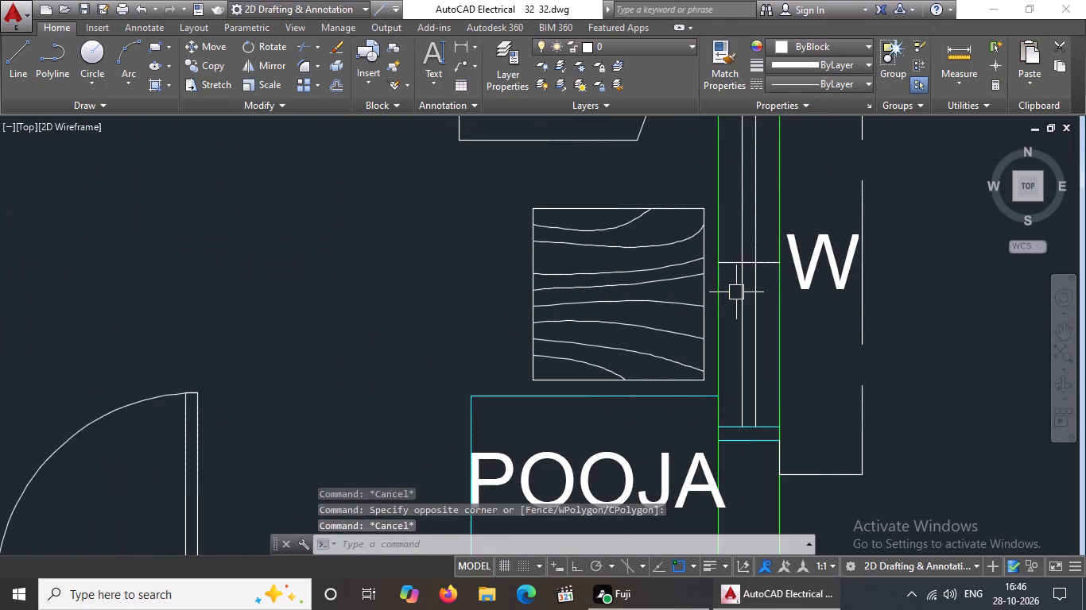
{"action": "left_click_drag", "start_coordinate": [743, 284], "coordinate": [758, 255]}
{"action": "left_click", "coordinate": [832, 45]}
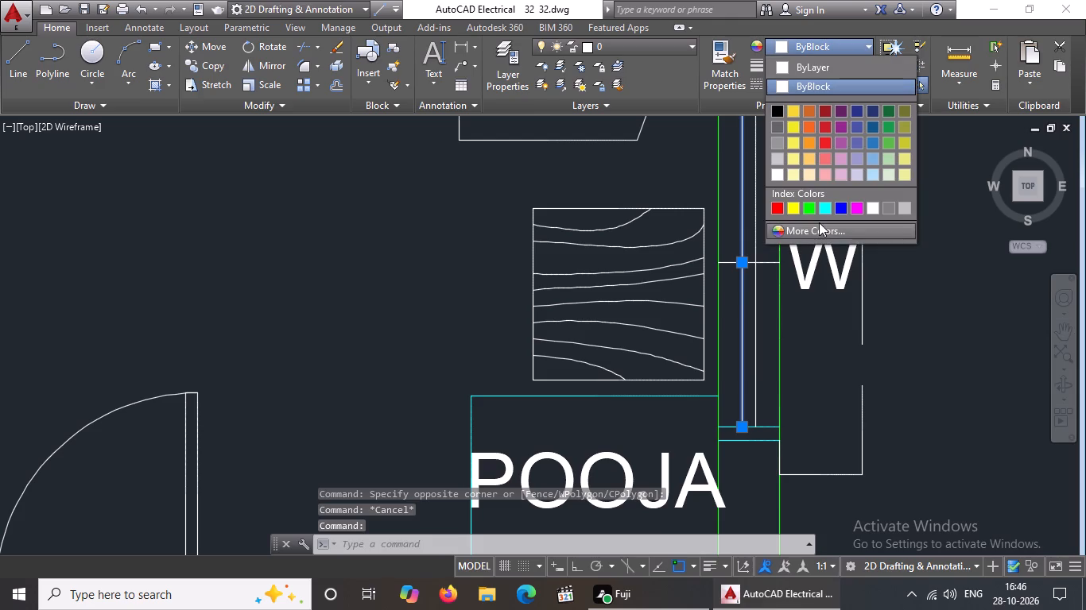
{"action": "left_click", "coordinate": [824, 203]}
{"action": "key", "text": "Escape"}
{"action": "left_click", "coordinate": [764, 319]}
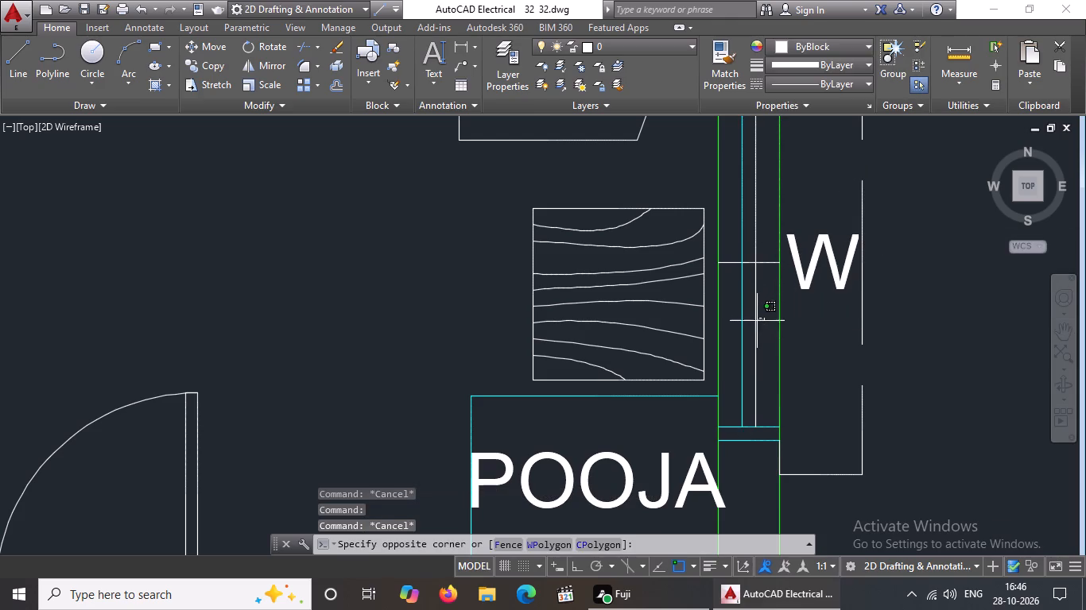
{"action": "left_click", "coordinate": [754, 334]}
{"action": "left_click", "coordinate": [867, 43]}
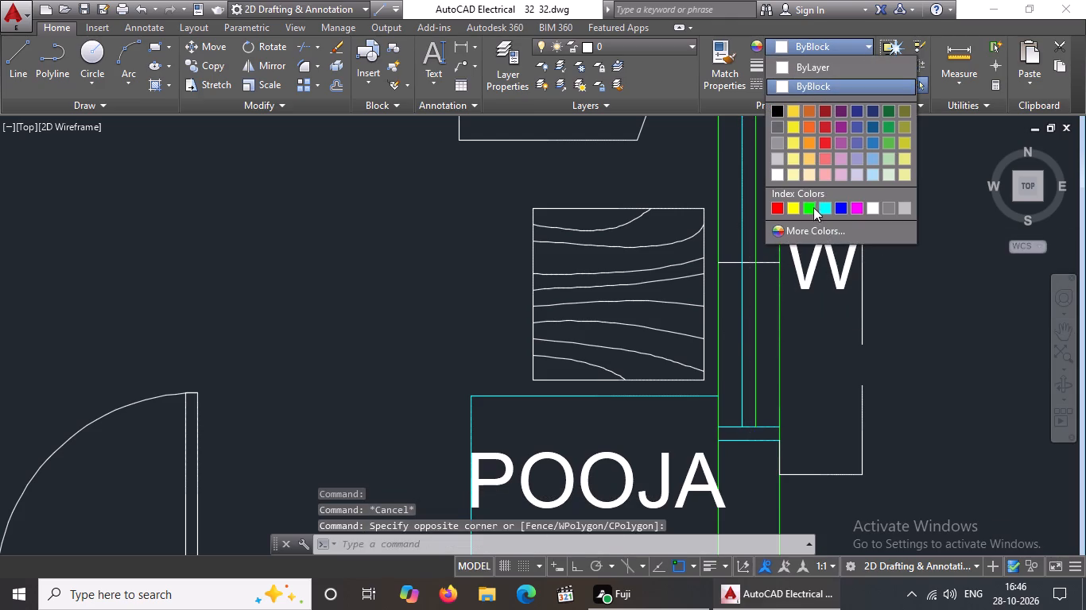
{"action": "left_click", "coordinate": [823, 206]}
{"action": "key", "text": "Escape"}
Recolour the two upper jamb lines of the same drawing room window to cyan.
{"action": "scroll", "coordinate": [822, 264], "scroll_direction": "down", "scroll_amount": 1}
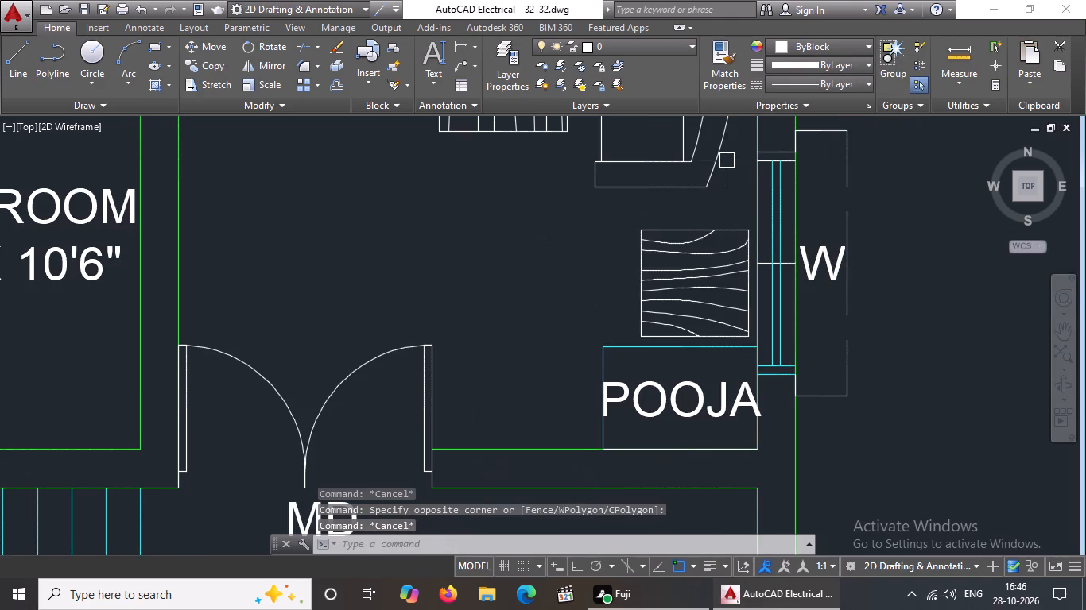
{"action": "left_click", "coordinate": [744, 142]}
{"action": "left_click", "coordinate": [822, 183]}
{"action": "left_click", "coordinate": [857, 47]}
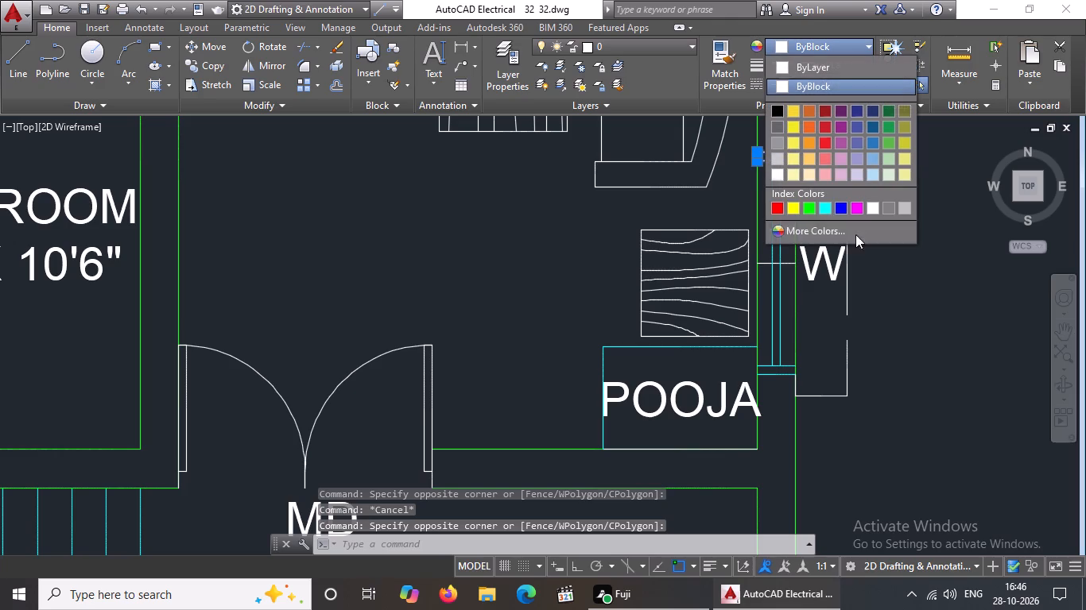
{"action": "left_click", "coordinate": [824, 204]}
{"action": "key", "text": "Escape"}
Set the short horizontal line crossing the middle of that window to cyan.
{"action": "scroll", "coordinate": [753, 276], "scroll_direction": "up", "scroll_amount": 2}
{"action": "left_click", "coordinate": [743, 218]}
{"action": "key", "text": "Escape"}
{"action": "left_click_drag", "start_coordinate": [754, 232], "coordinate": [762, 249]}
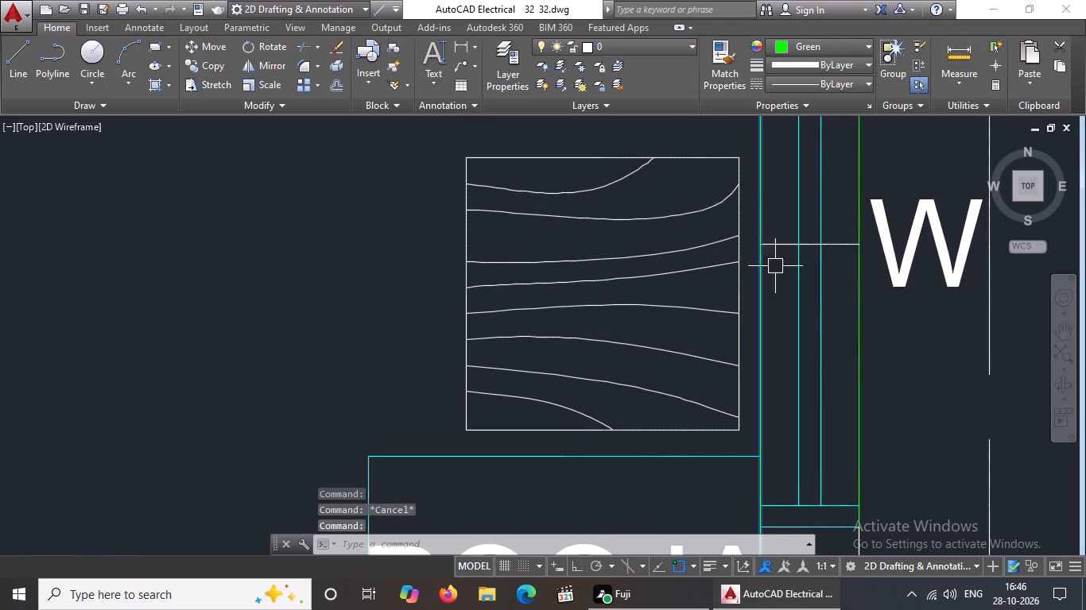
{"action": "scroll", "coordinate": [753, 237], "scroll_direction": "up", "scroll_amount": 2}
{"action": "left_click_drag", "start_coordinate": [747, 213], "coordinate": [756, 242]}
{"action": "scroll", "coordinate": [890, 268], "scroll_direction": "down", "scroll_amount": 4}
{"action": "left_click_drag", "start_coordinate": [931, 290], "coordinate": [929, 283]}
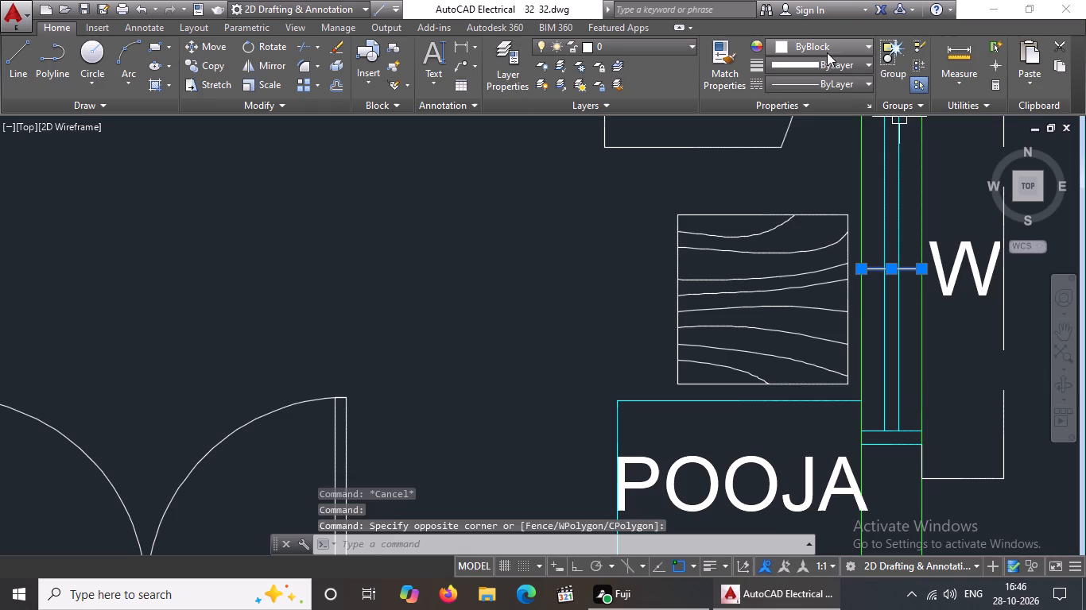
{"action": "left_click", "coordinate": [827, 52]}
{"action": "left_click", "coordinate": [824, 207]}
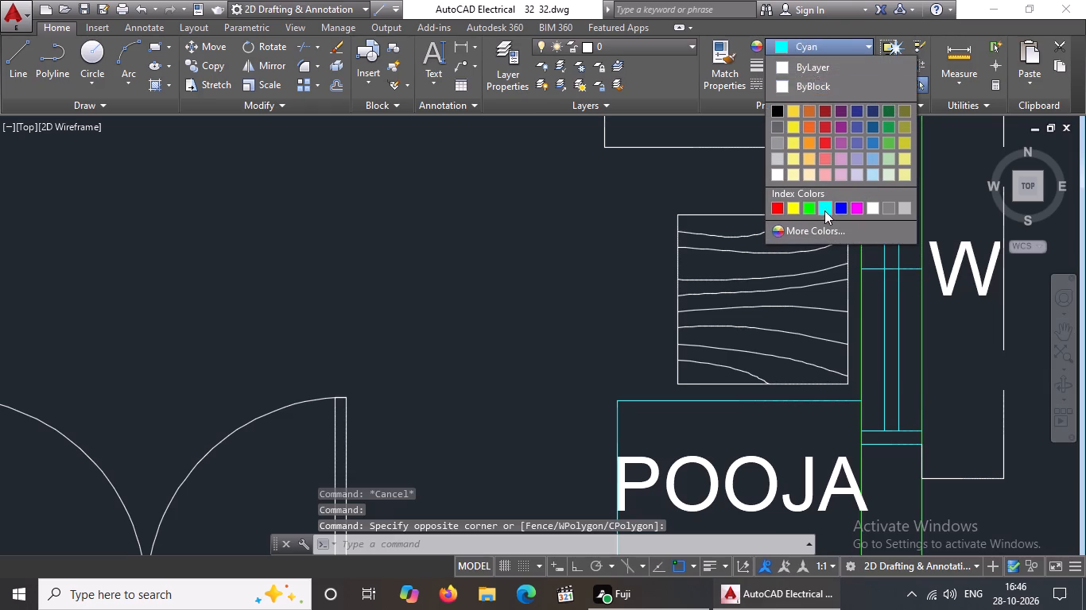
{"action": "key", "text": "Escape"}
Change the dashed projection outline of the window beside the POOJA box, together with its W label, to cyan.
{"action": "scroll", "coordinate": [826, 226], "scroll_direction": "down", "scroll_amount": 3}
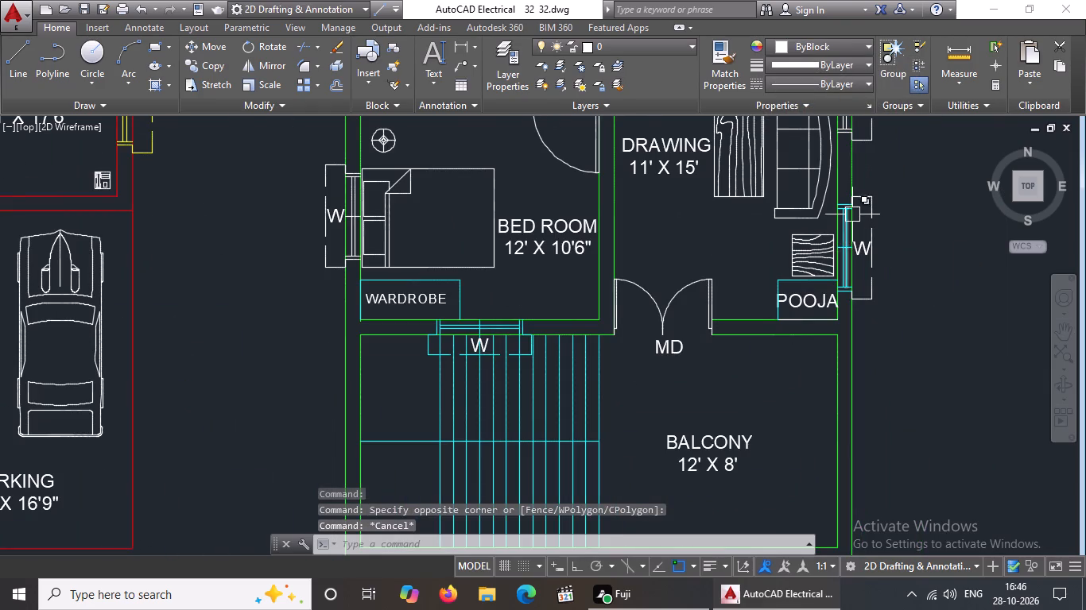
{"action": "scroll", "coordinate": [865, 222], "scroll_direction": "down", "scroll_amount": 2}
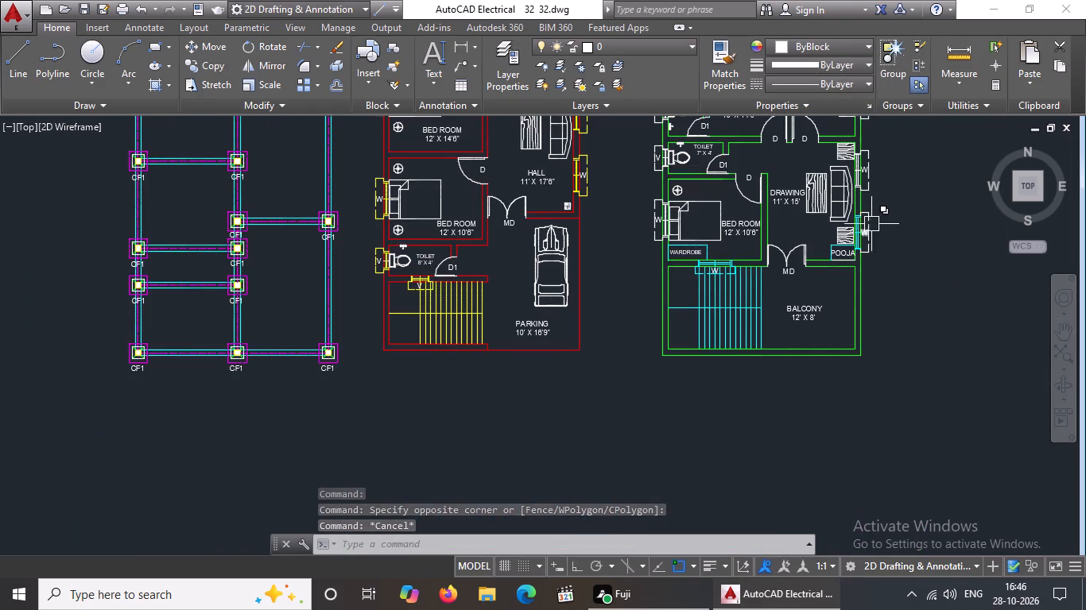
{"action": "scroll", "coordinate": [864, 221], "scroll_direction": "up", "scroll_amount": 5}
{"action": "left_click", "coordinate": [824, 171]}
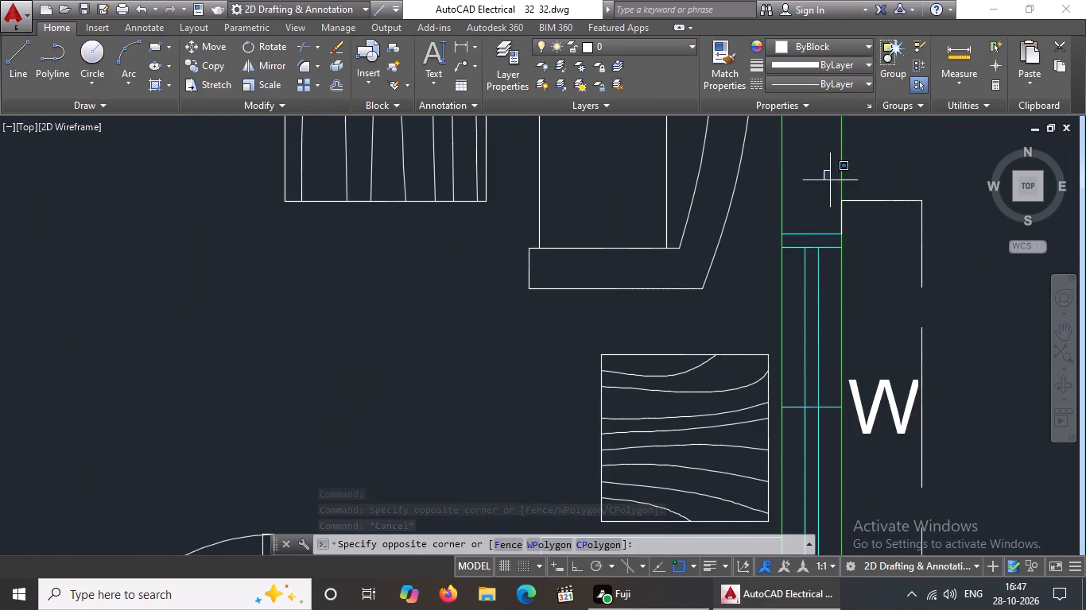
{"action": "scroll", "coordinate": [880, 232], "scroll_direction": "down", "scroll_amount": 3}
{"action": "left_click", "coordinate": [904, 344]}
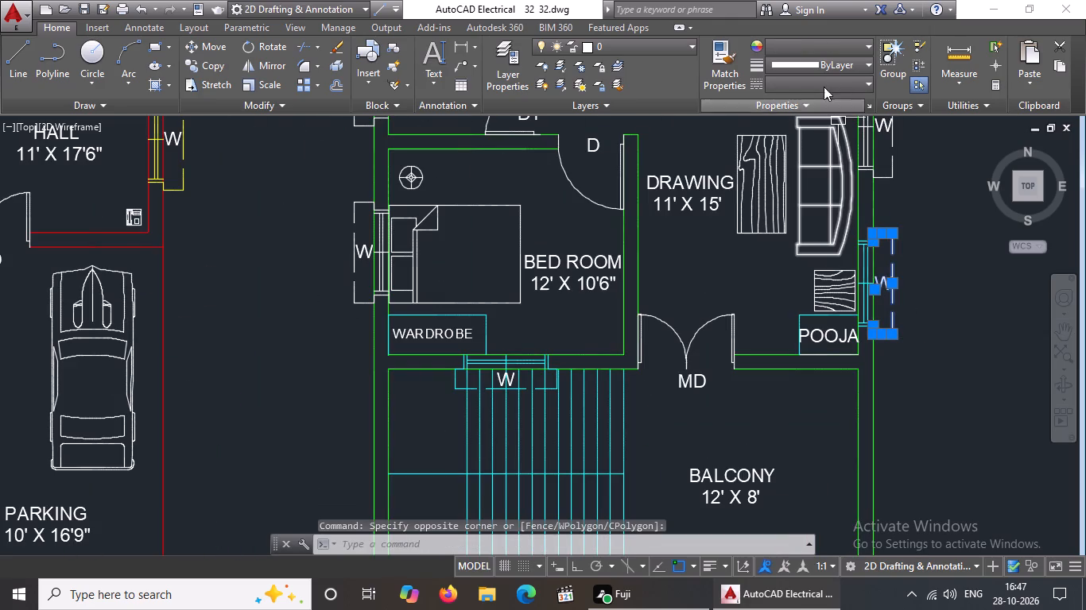
{"action": "left_click", "coordinate": [836, 48]}
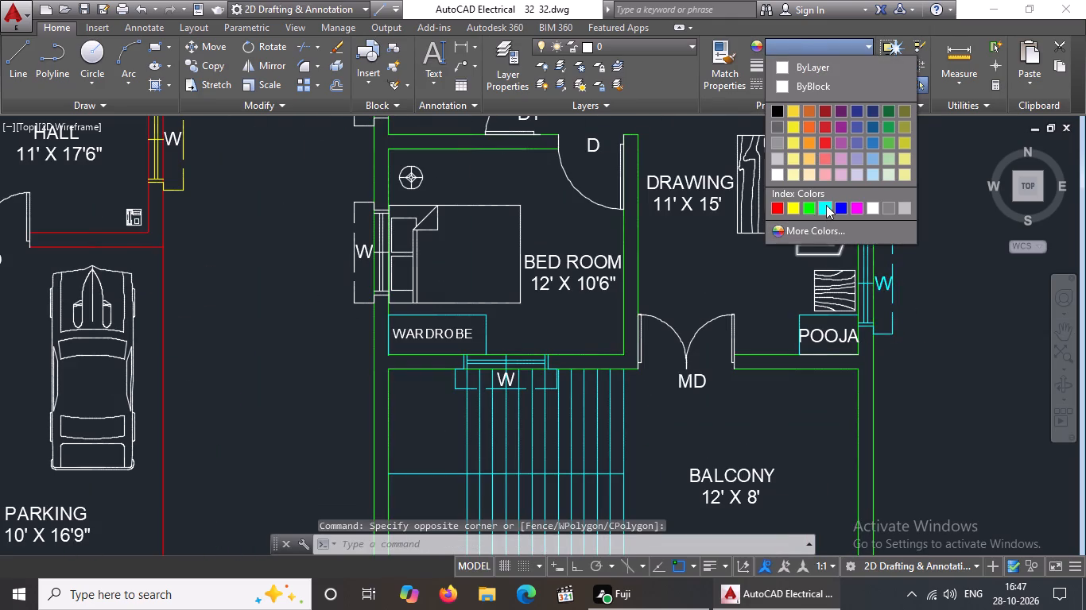
{"action": "left_click", "coordinate": [826, 205]}
{"action": "key", "text": "Escape"}
Set the colour of that window's W label to ByBlock.
{"action": "scroll", "coordinate": [877, 286], "scroll_direction": "up", "scroll_amount": 2}
{"action": "left_click", "coordinate": [890, 282]}
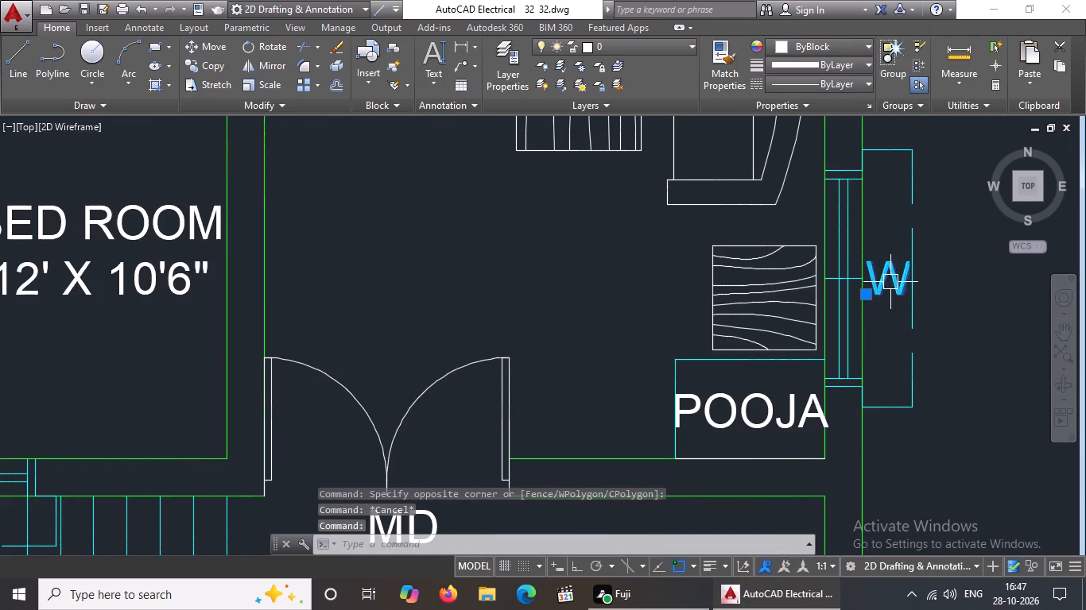
{"action": "left_click", "coordinate": [815, 48]}
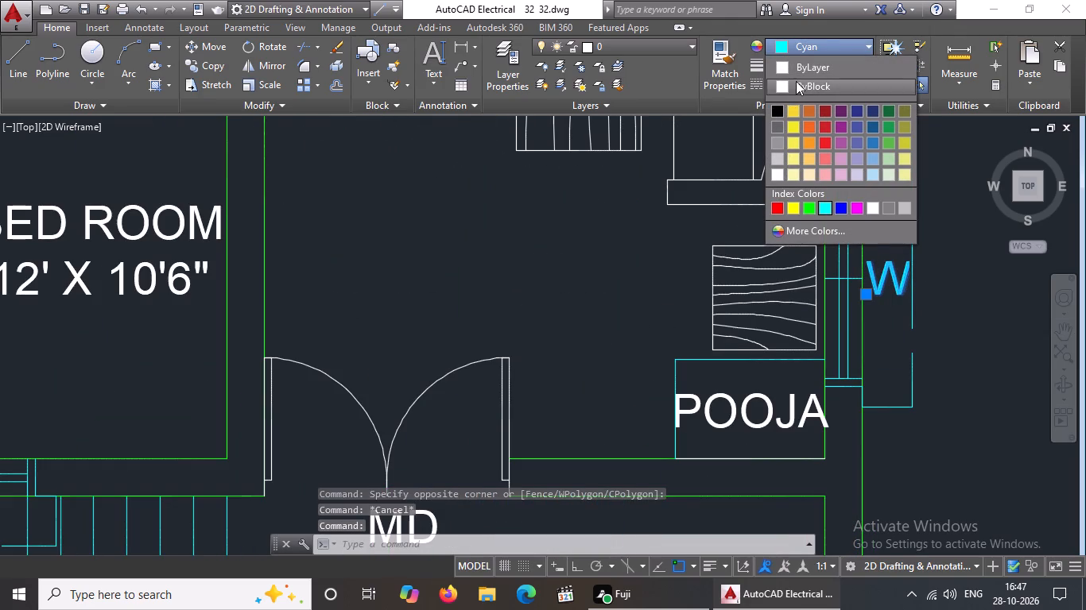
{"action": "left_click", "coordinate": [797, 80]}
{"action": "key", "text": "Escape"}
Recolour the two lower jamb lines of the drawing room's upper window, beside the sofa, to cyan.
{"action": "scroll", "coordinate": [916, 295], "scroll_direction": "down", "scroll_amount": 3}
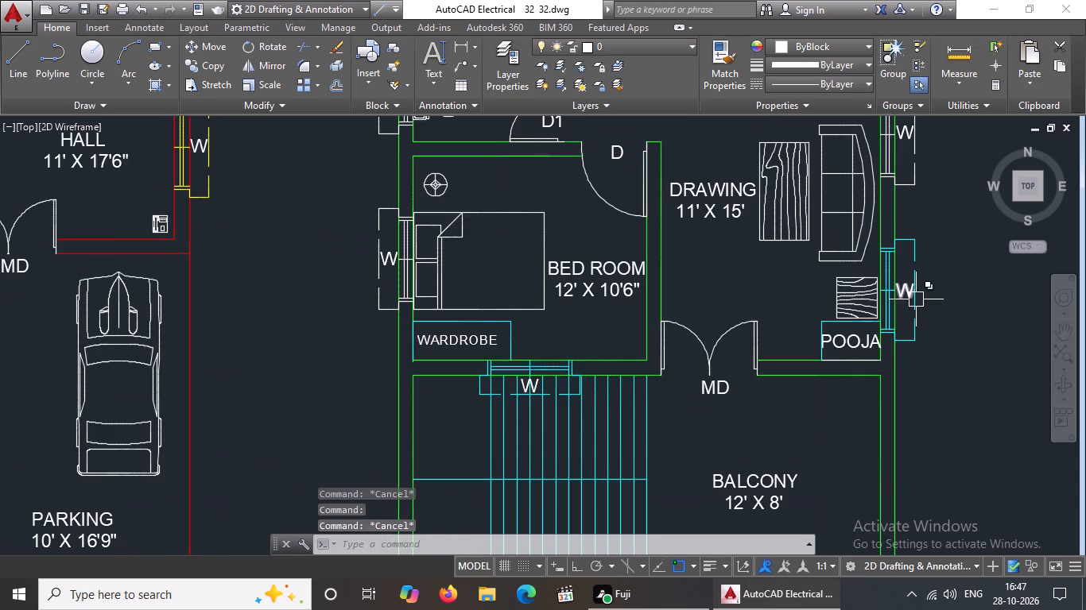
{"action": "scroll", "coordinate": [917, 299], "scroll_direction": "down", "scroll_amount": 2}
{"action": "key", "text": "Escape"}
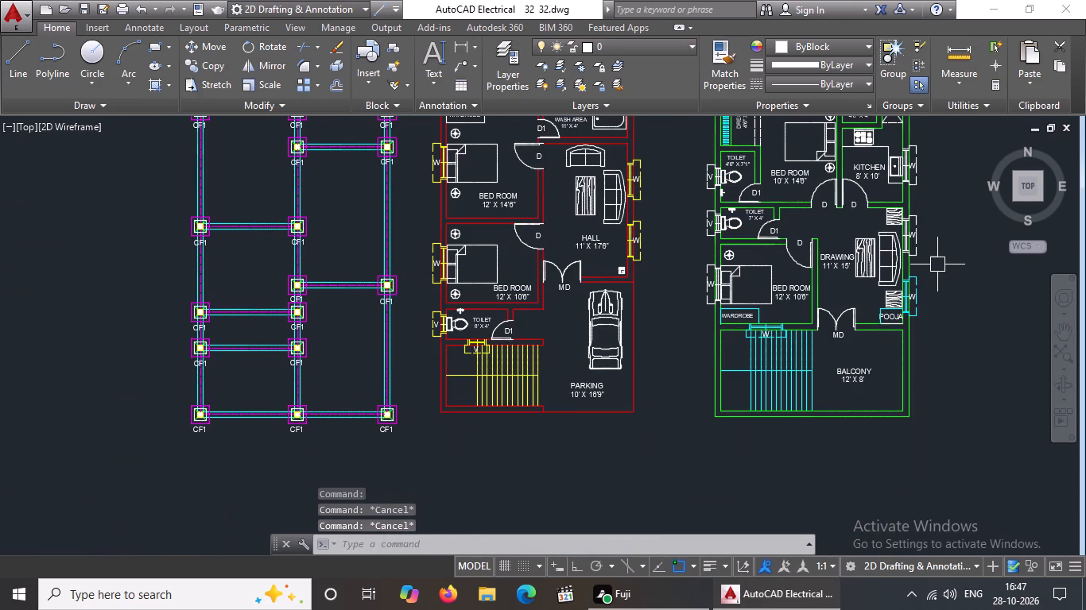
{"action": "middle_click_drag", "start_coordinate": [920, 314], "coordinate": [905, 380]}
{"action": "scroll", "coordinate": [902, 316], "scroll_direction": "up", "scroll_amount": 4}
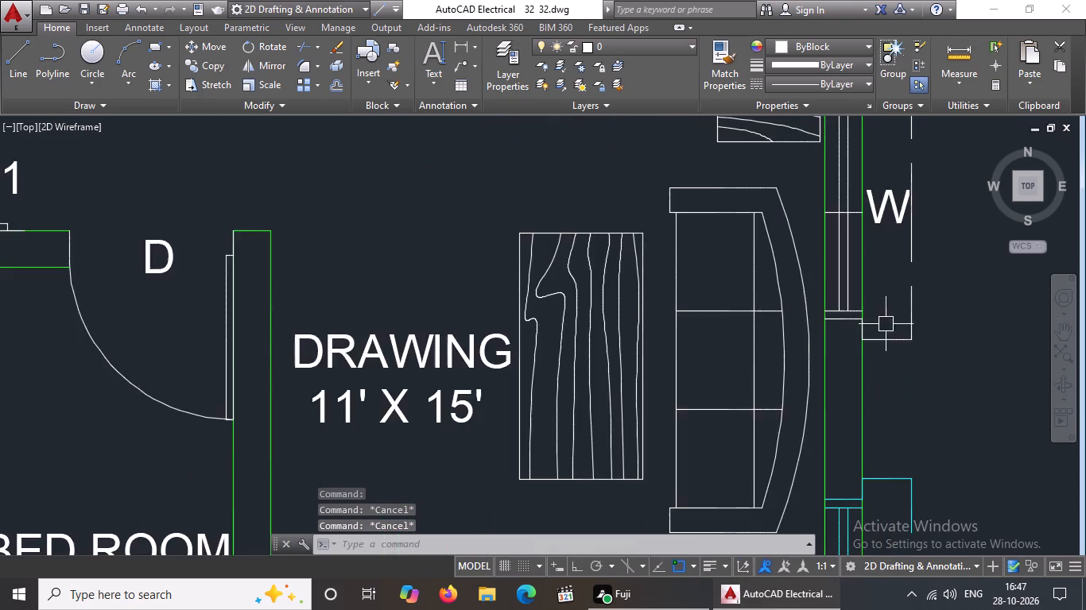
{"action": "scroll", "coordinate": [834, 305], "scroll_direction": "up", "scroll_amount": 2}
{"action": "left_click_drag", "start_coordinate": [782, 281], "coordinate": [786, 289]}
{"action": "left_click", "coordinate": [932, 369]}
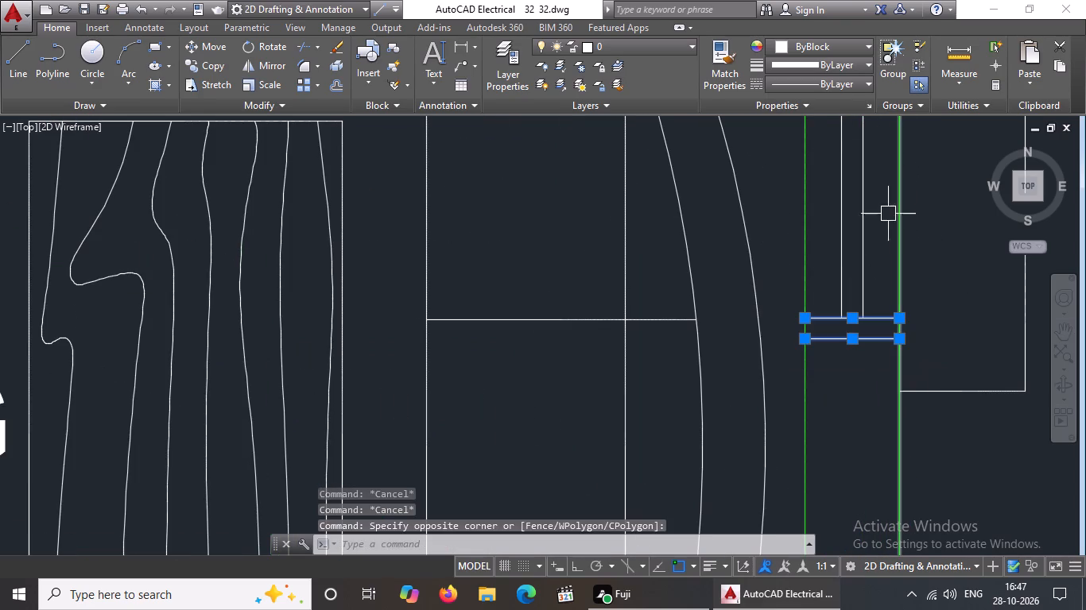
{"action": "left_click", "coordinate": [790, 49]}
{"action": "left_click", "coordinate": [823, 205]}
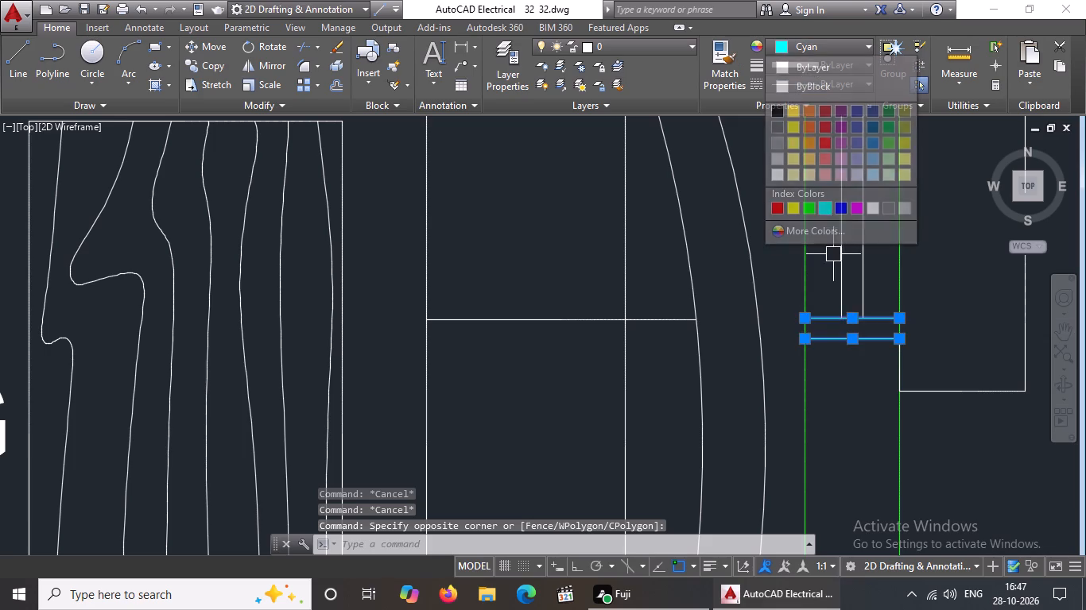
{"action": "key", "text": "Escape"}
Change both long vertical pane lines of the drawing room's upper window to cyan.
{"action": "left_click_drag", "start_coordinate": [842, 288], "coordinate": [847, 266]}
{"action": "left_click_drag", "start_coordinate": [812, 39], "coordinate": [814, 54]}
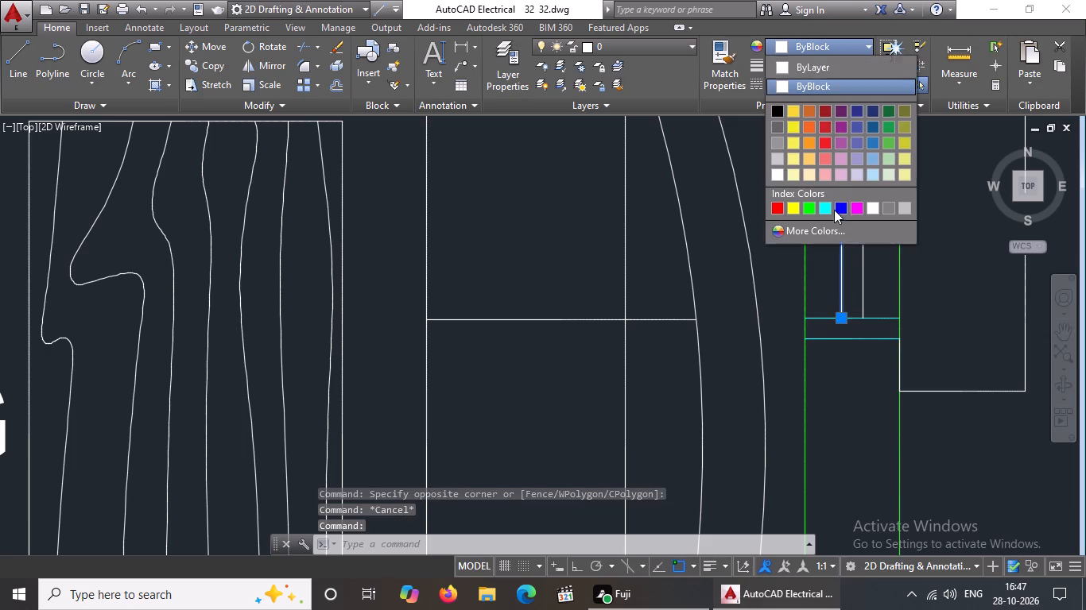
{"action": "left_click_drag", "start_coordinate": [823, 203], "coordinate": [823, 212]}
{"action": "key", "text": "Escape"}
{"action": "left_click_drag", "start_coordinate": [857, 267], "coordinate": [865, 246]}
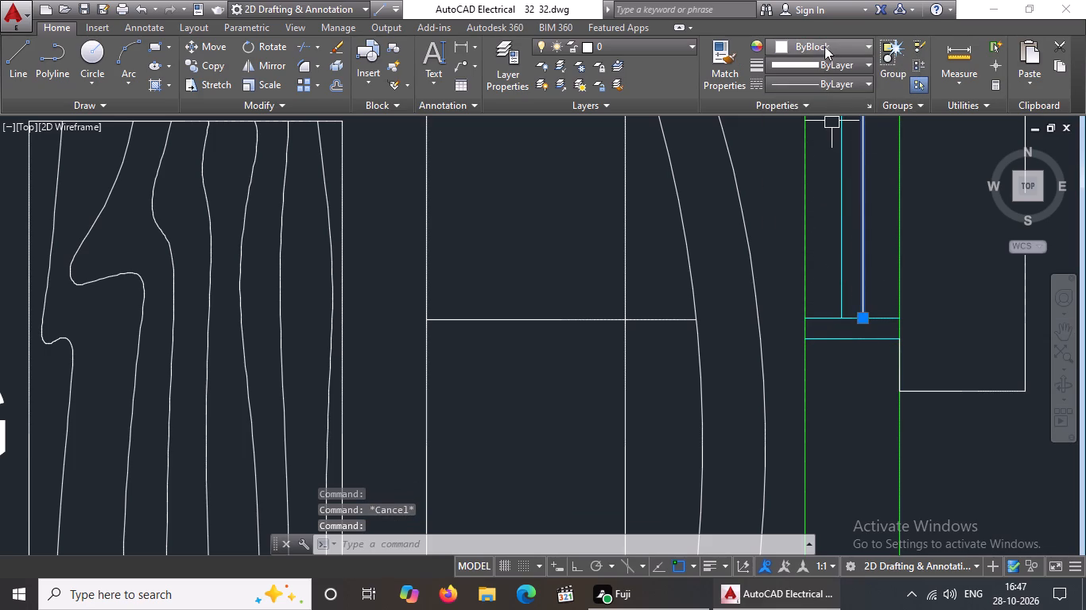
{"action": "left_click_drag", "start_coordinate": [828, 42], "coordinate": [828, 53]}
{"action": "left_click_drag", "start_coordinate": [826, 202], "coordinate": [826, 210]}
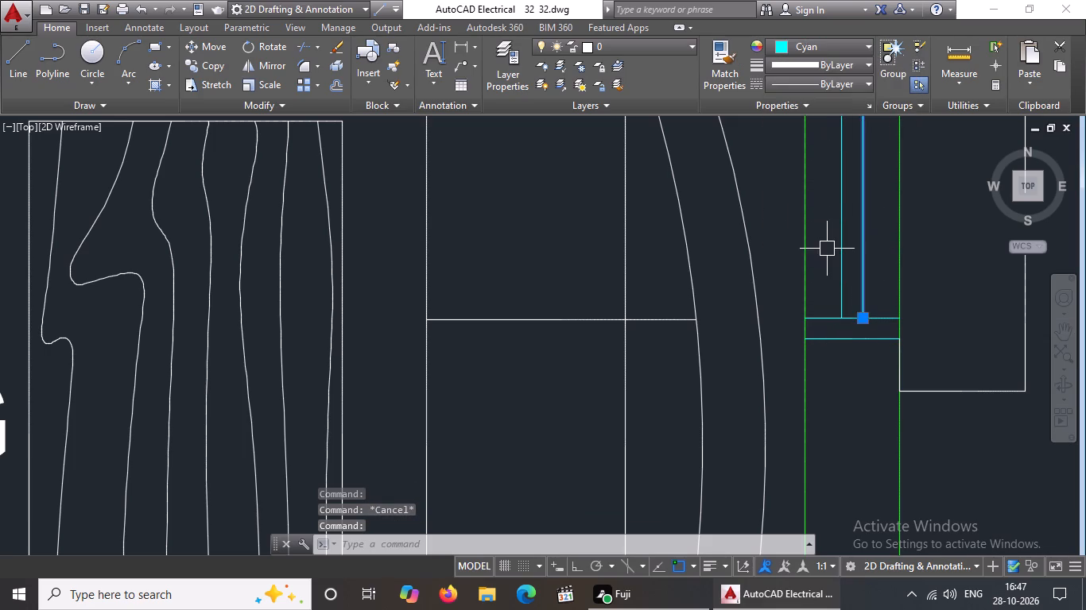
Recolour the middle cross line of the drawing room's upper window to cyan.
{"action": "scroll", "coordinate": [828, 253], "scroll_direction": "down", "scroll_amount": 3}
{"action": "key", "text": "Escape"}
{"action": "left_click", "coordinate": [815, 171]}
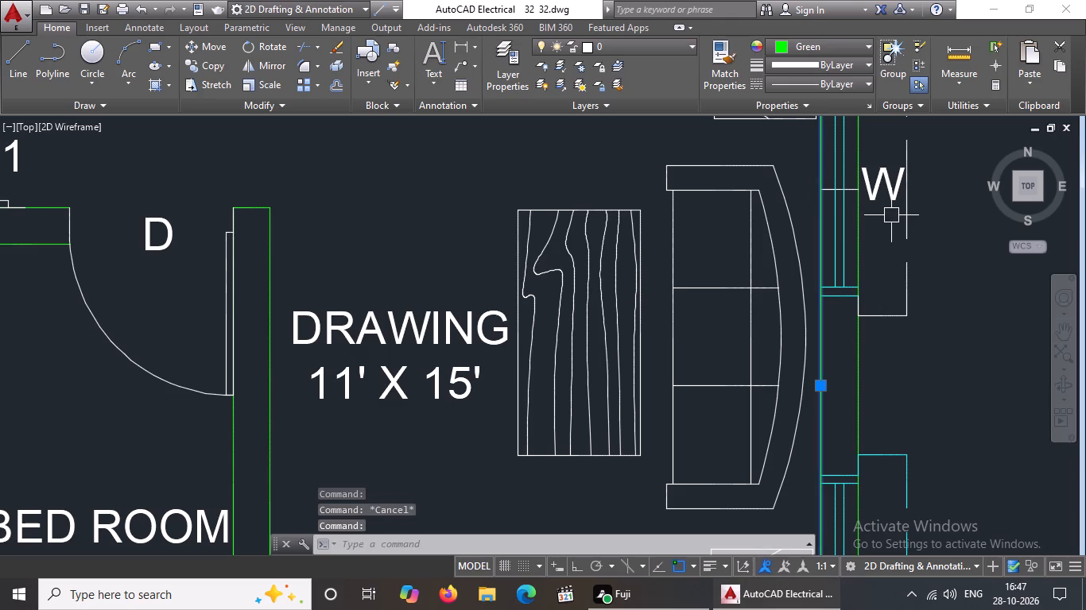
{"action": "key", "text": "Escape"}
{"action": "left_click_drag", "start_coordinate": [803, 166], "coordinate": [813, 196]}
{"action": "left_click", "coordinate": [890, 212]}
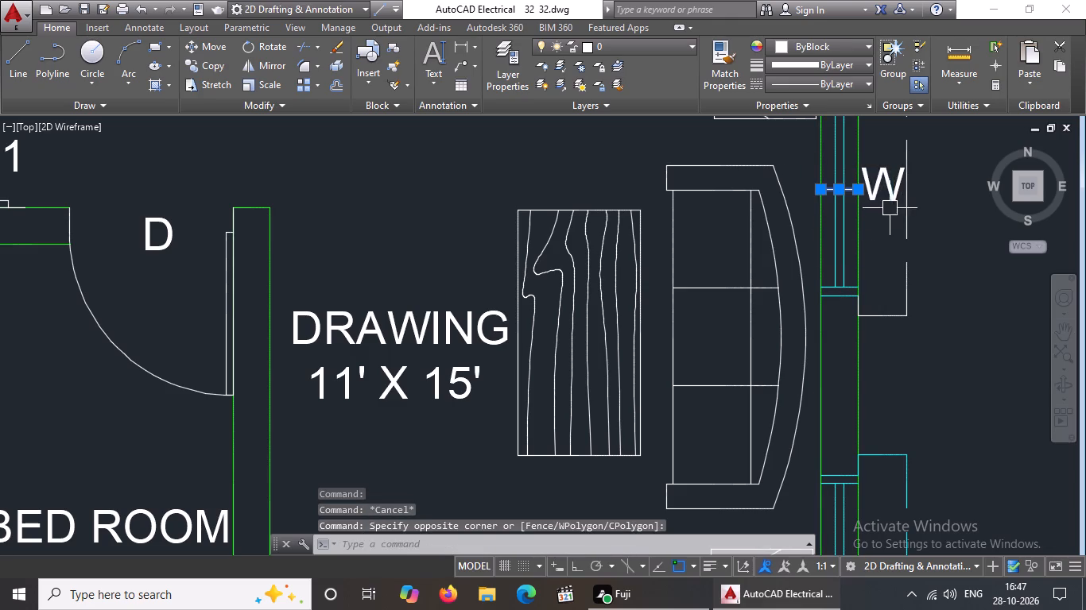
{"action": "left_click", "coordinate": [818, 42]}
{"action": "left_click_drag", "start_coordinate": [822, 207], "coordinate": [822, 249]}
{"action": "scroll", "coordinate": [831, 300], "scroll_direction": "down", "scroll_amount": 3}
{"action": "key", "text": "Escape"}
Change the two upper jamb lines of the drawing room's upper window to cyan.
{"action": "scroll", "coordinate": [857, 241], "scroll_direction": "up", "scroll_amount": 4}
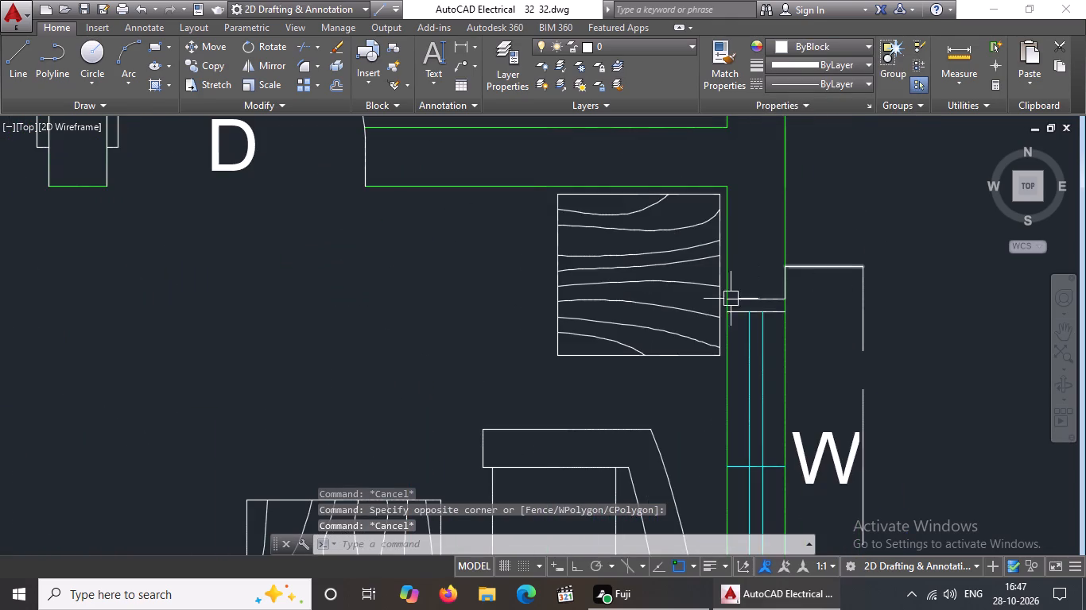
{"action": "scroll", "coordinate": [729, 307], "scroll_direction": "up", "scroll_amount": 3}
{"action": "left_click_drag", "start_coordinate": [697, 237], "coordinate": [704, 261]}
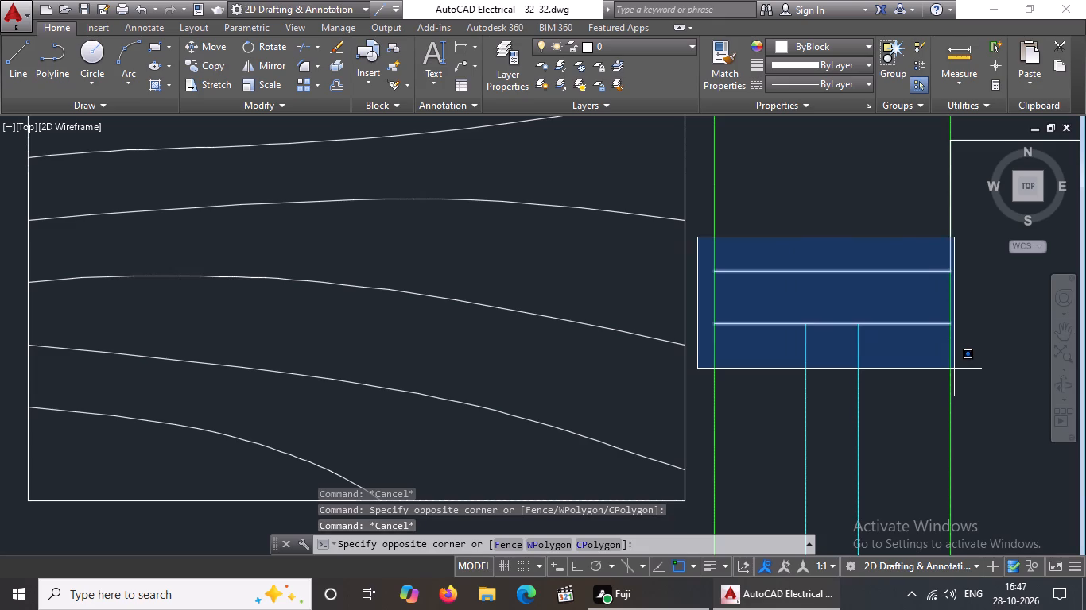
{"action": "left_click", "coordinate": [957, 364]}
{"action": "left_click_drag", "start_coordinate": [829, 41], "coordinate": [829, 48]}
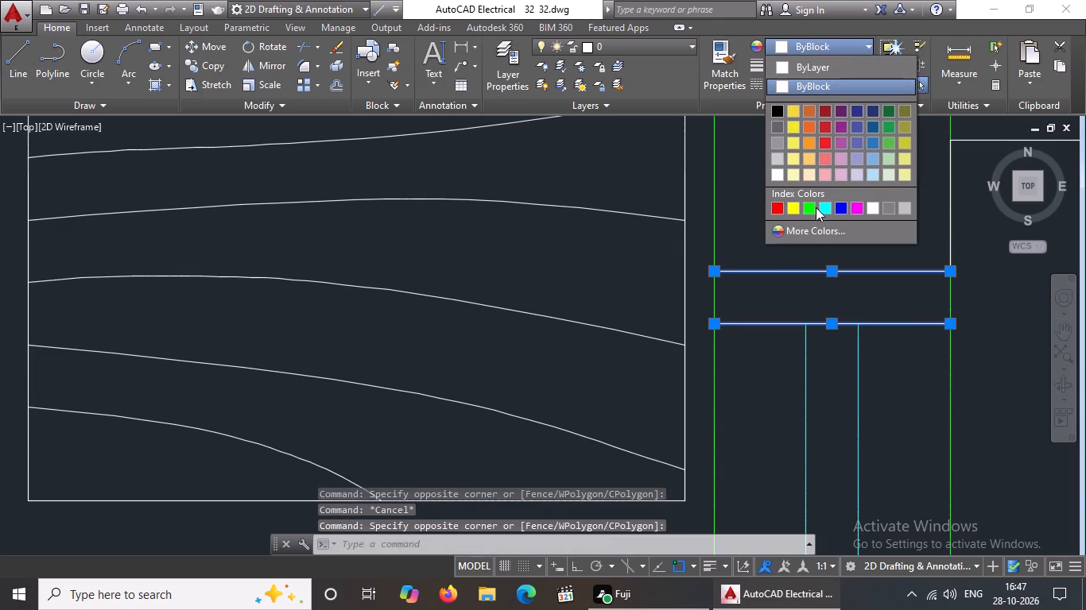
{"action": "left_click_drag", "start_coordinate": [825, 204], "coordinate": [824, 238]}
{"action": "scroll", "coordinate": [830, 253], "scroll_direction": "down", "scroll_amount": 3}
{"action": "key", "text": "Escape"}
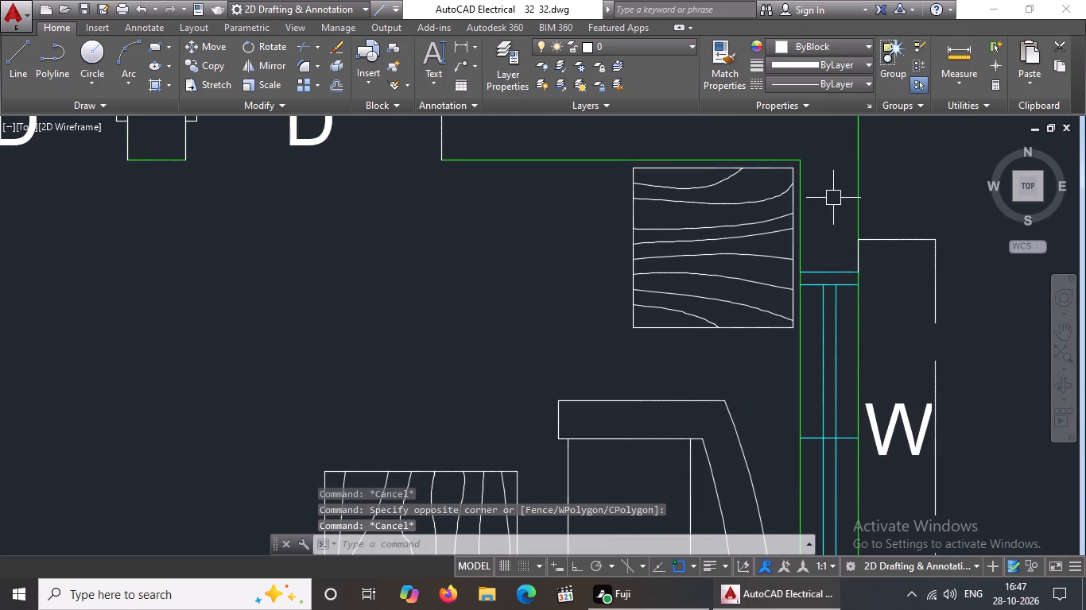
Change the dashed projection outline of the drawing room's upper window, together with its W label, to cyan.
{"action": "left_click_drag", "start_coordinate": [836, 189], "coordinate": [836, 214]}
{"action": "scroll", "coordinate": [840, 228], "scroll_direction": "down", "scroll_amount": 3}
{"action": "left_click_drag", "start_coordinate": [896, 354], "coordinate": [905, 326]}
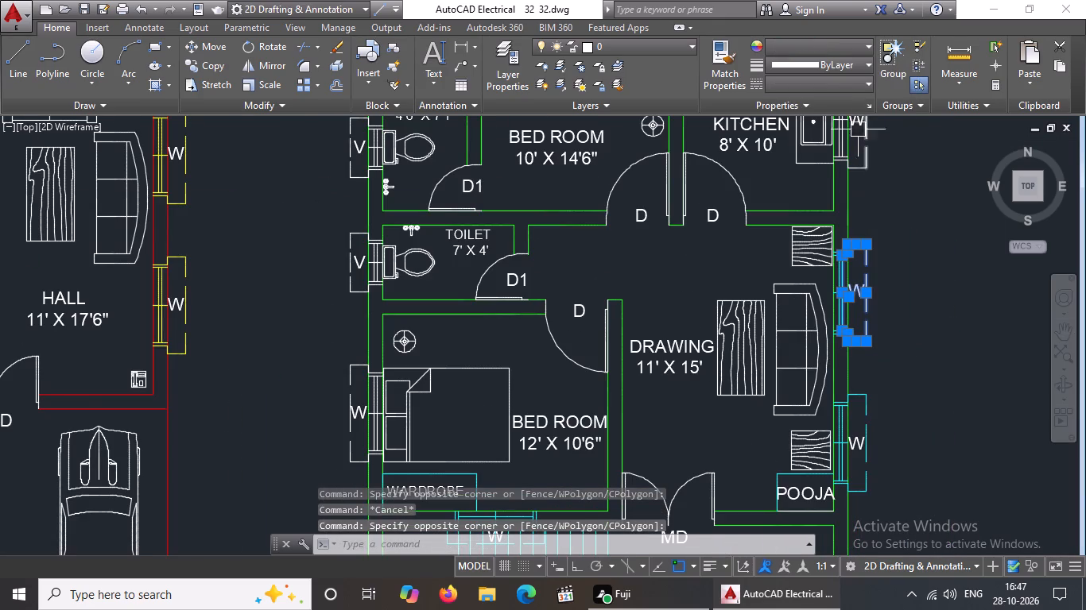
{"action": "left_click", "coordinate": [813, 42]}
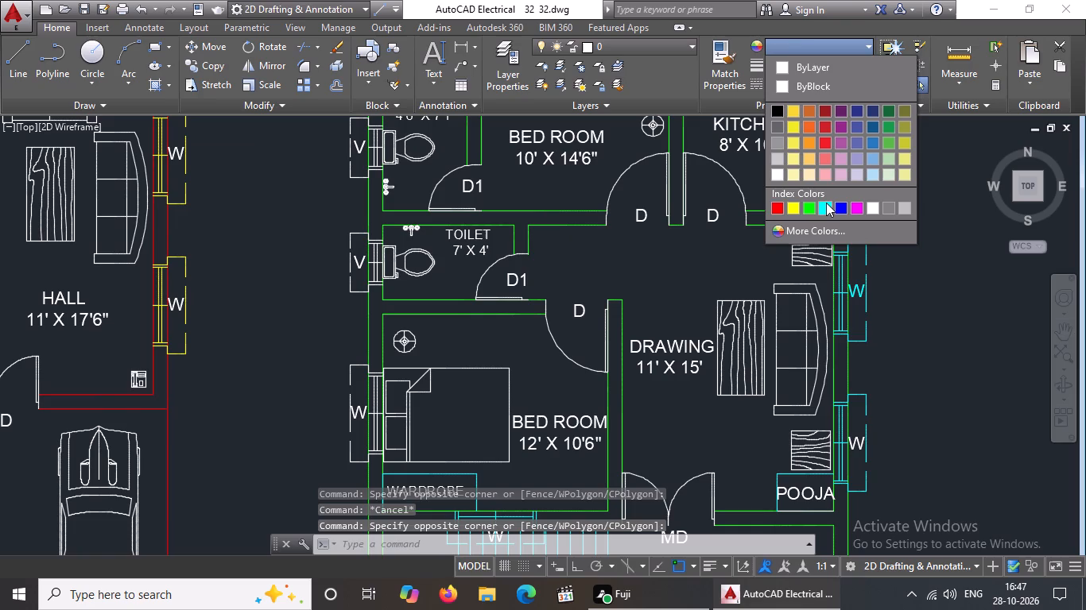
{"action": "left_click", "coordinate": [826, 203]}
{"action": "key", "text": "Escape"}
Set the colour of the drawing room upper window's W label to ByBlock.
{"action": "scroll", "coordinate": [864, 294], "scroll_direction": "up", "scroll_amount": 2}
{"action": "left_click", "coordinate": [840, 279]}
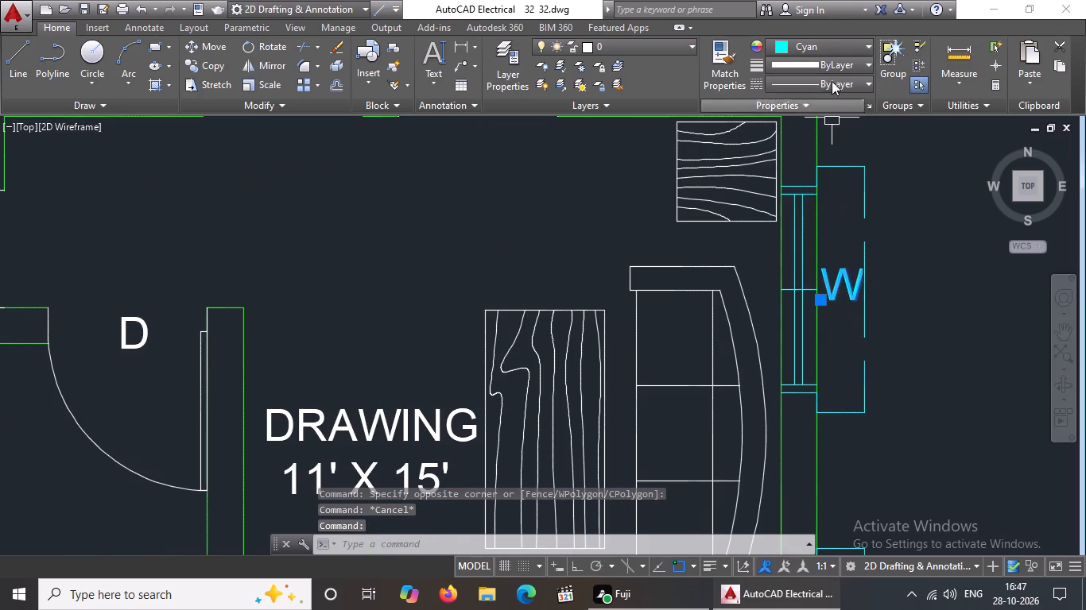
{"action": "left_click", "coordinate": [842, 37]}
{"action": "left_click_drag", "start_coordinate": [842, 52], "coordinate": [842, 60]}
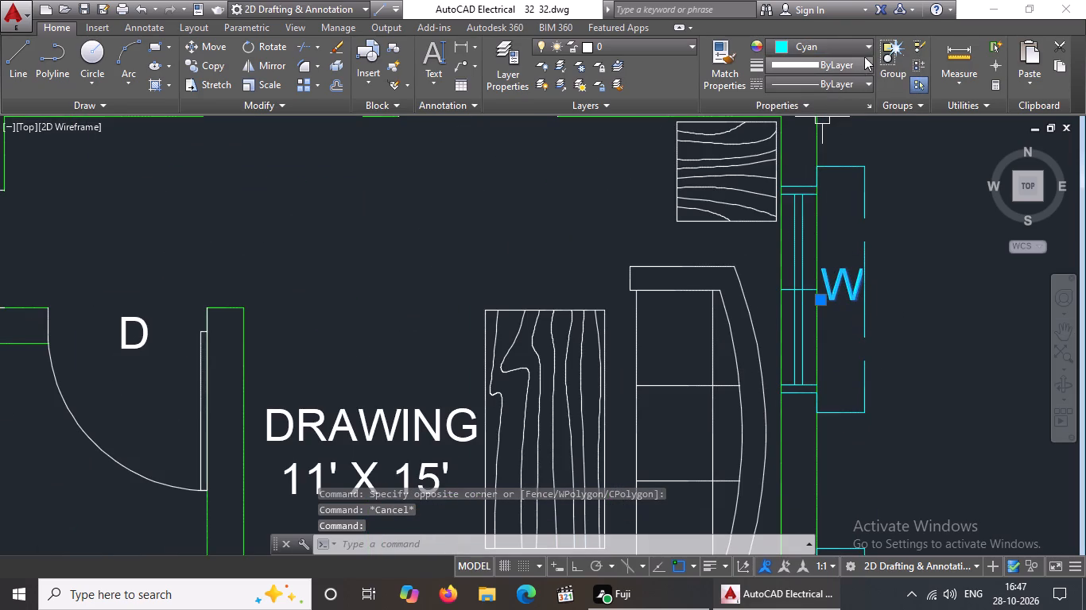
{"action": "left_click", "coordinate": [862, 46]}
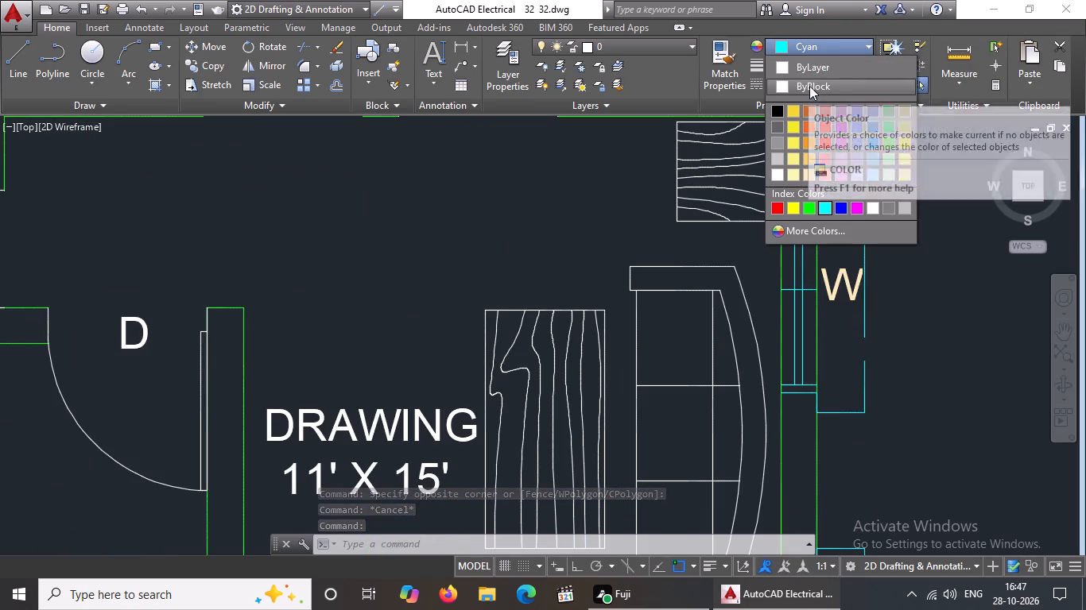
{"action": "left_click_drag", "start_coordinate": [810, 86], "coordinate": [811, 93]}
{"action": "key", "text": "Escape"}
Recolour the two lower jamb lines of the kitchen window, beside the sink, to cyan.
{"action": "scroll", "coordinate": [913, 275], "scroll_direction": "down", "scroll_amount": 3}
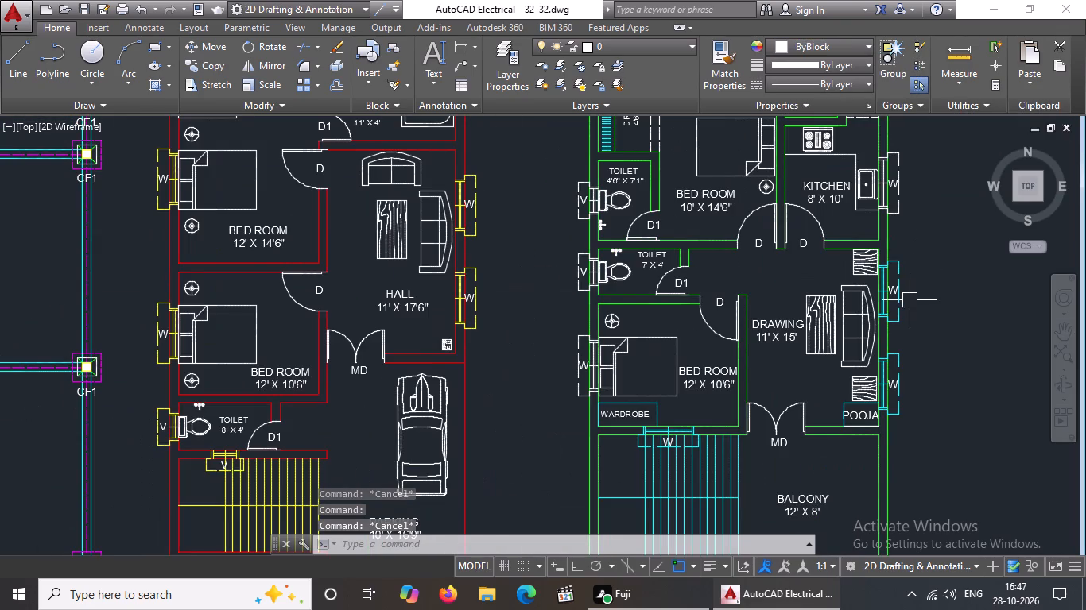
{"action": "middle_click_drag", "start_coordinate": [902, 332], "coordinate": [888, 402]}
{"action": "right_click_drag", "start_coordinate": [863, 226], "coordinate": [868, 239]}
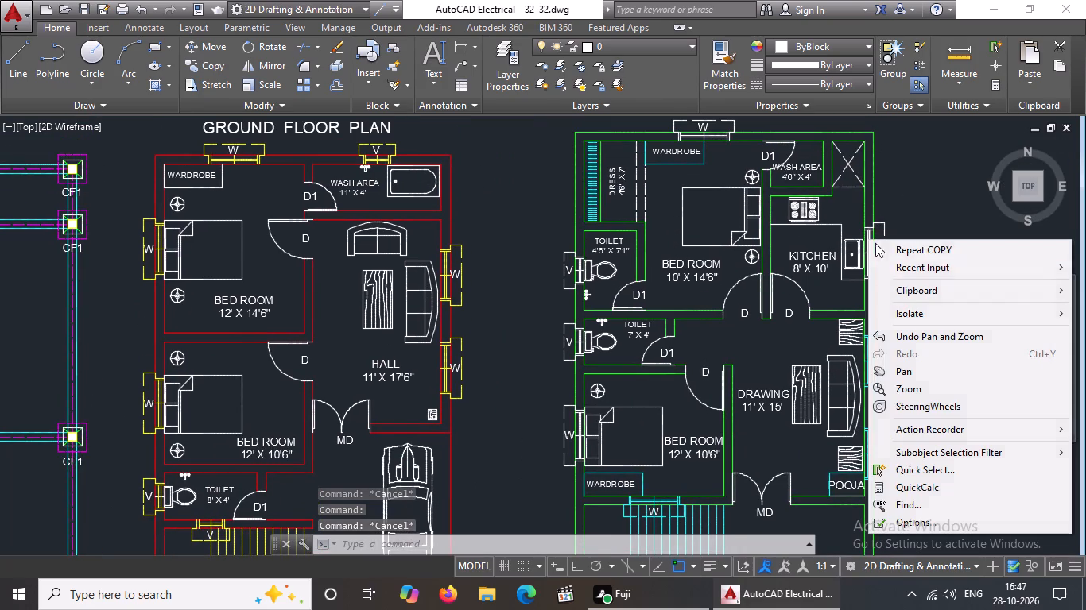
{"action": "scroll", "coordinate": [882, 244], "scroll_direction": "up", "scroll_amount": 2}
{"action": "key", "text": "Escape"}
{"action": "scroll", "coordinate": [903, 241], "scroll_direction": "up", "scroll_amount": 2}
{"action": "scroll", "coordinate": [829, 347], "scroll_direction": "up", "scroll_amount": 2}
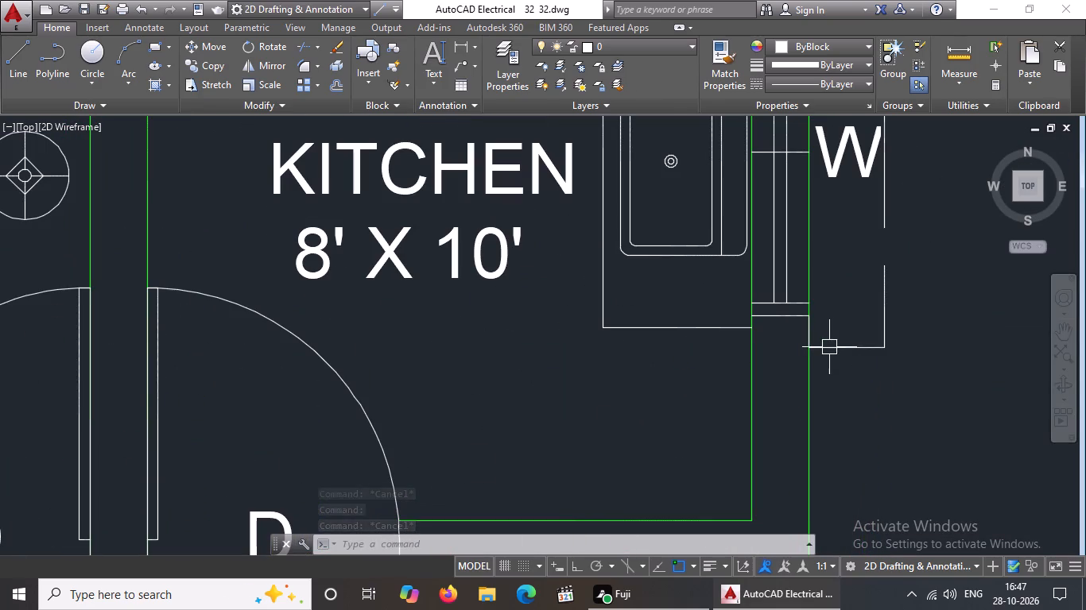
{"action": "left_click_drag", "start_coordinate": [712, 285], "coordinate": [730, 292]}
{"action": "left_click", "coordinate": [835, 336]}
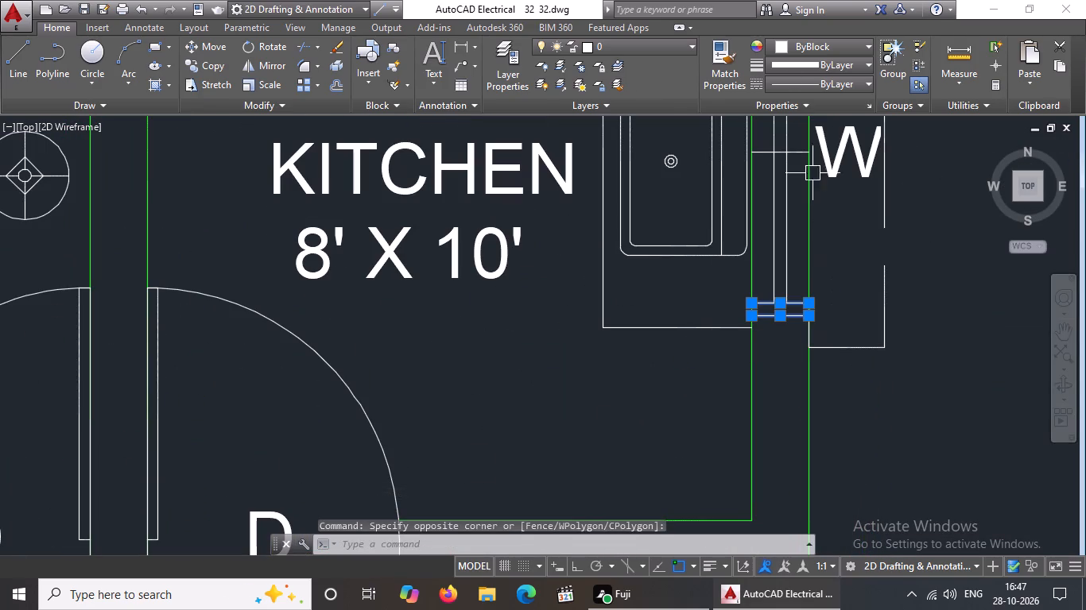
{"action": "left_click", "coordinate": [798, 41]}
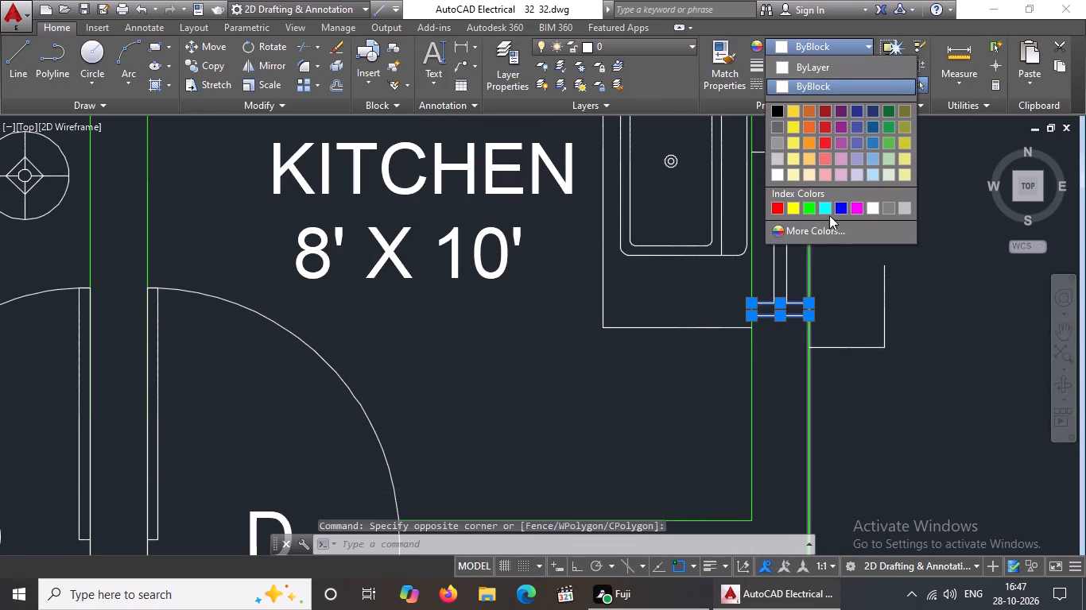
{"action": "left_click", "coordinate": [826, 207]}
{"action": "key", "text": "Escape"}
Change both long vertical pane lines of the kitchen window to cyan.
{"action": "left_click", "coordinate": [785, 241]}
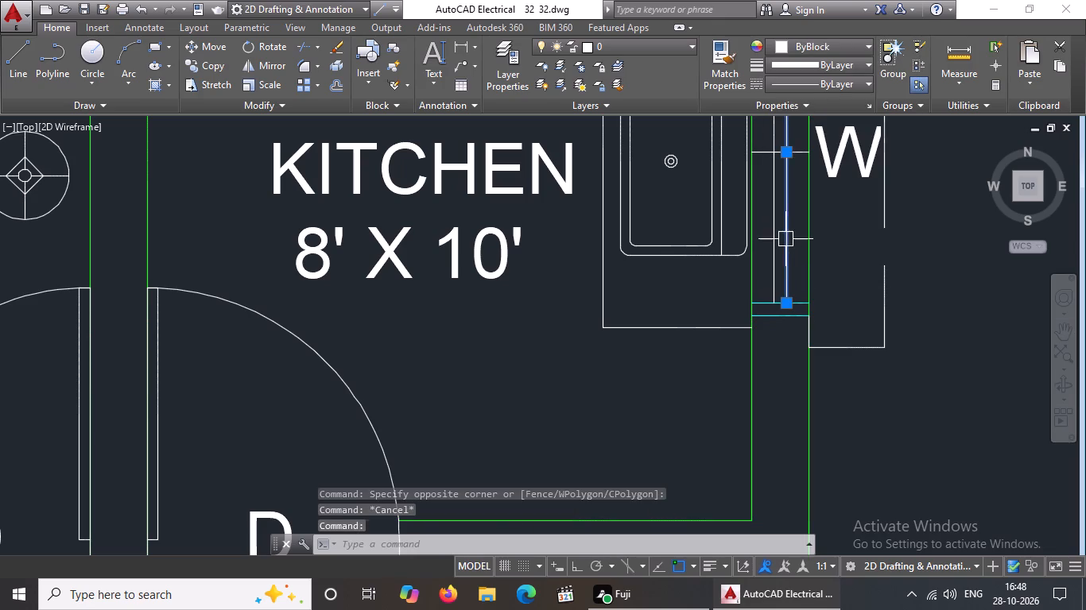
{"action": "left_click", "coordinate": [830, 51]}
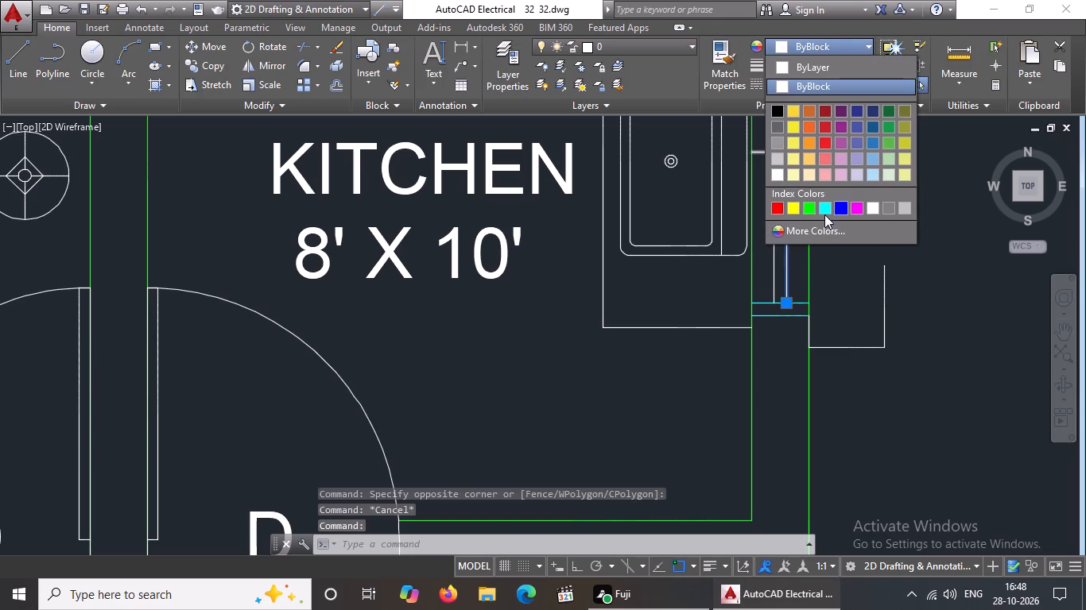
{"action": "key", "text": "Escape"}
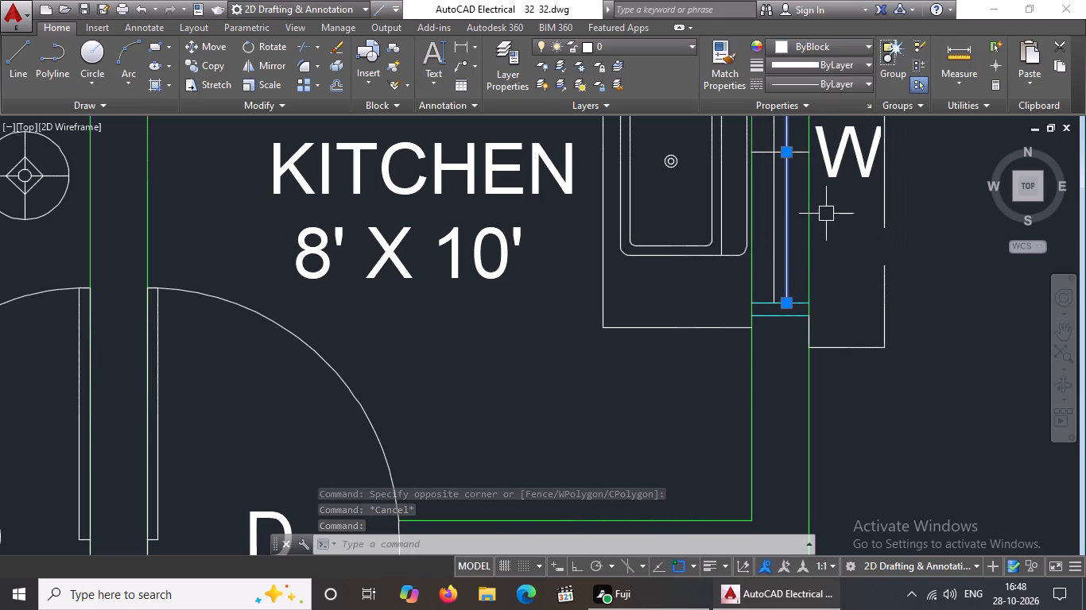
{"action": "left_click", "coordinate": [854, 38]}
{"action": "left_click", "coordinate": [856, 41]}
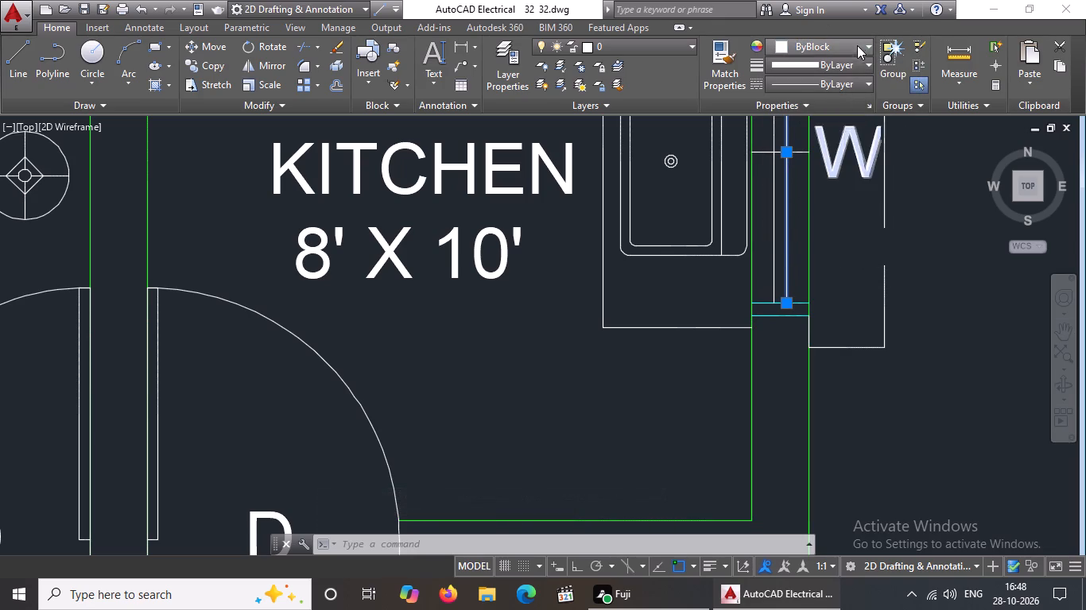
{"action": "left_click", "coordinate": [824, 204]}
{"action": "key", "text": "Escape"}
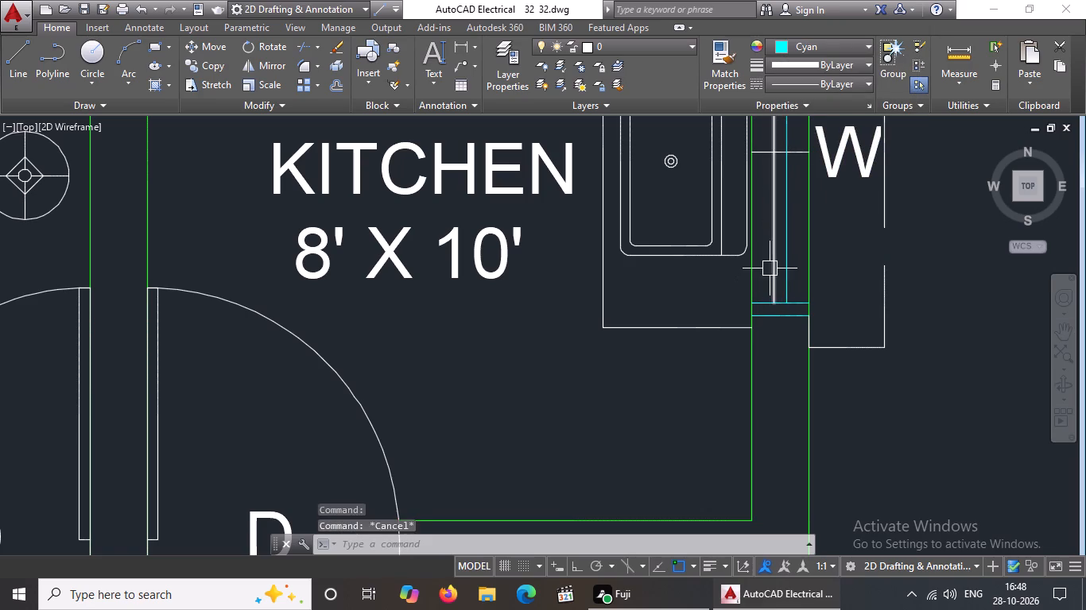
{"action": "left_click", "coordinate": [772, 265]}
{"action": "left_click", "coordinate": [825, 40]}
{"action": "left_click", "coordinate": [824, 205]}
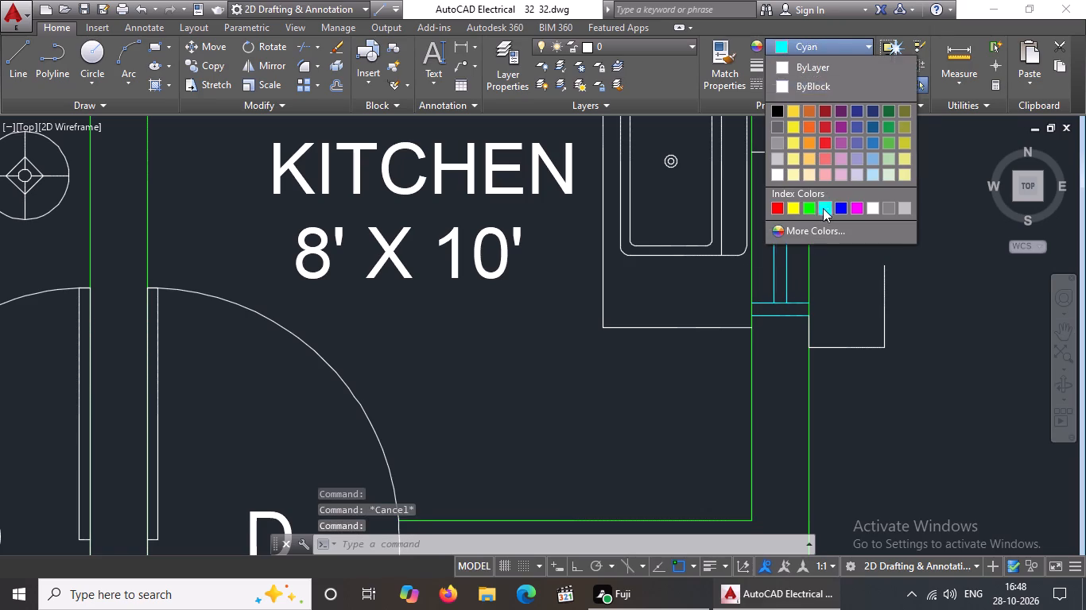
{"action": "key", "text": "Escape"}
Recolour the kitchen counter's short end edge and long vertical edge around the sink to cyan.
{"action": "left_click", "coordinate": [704, 327]}
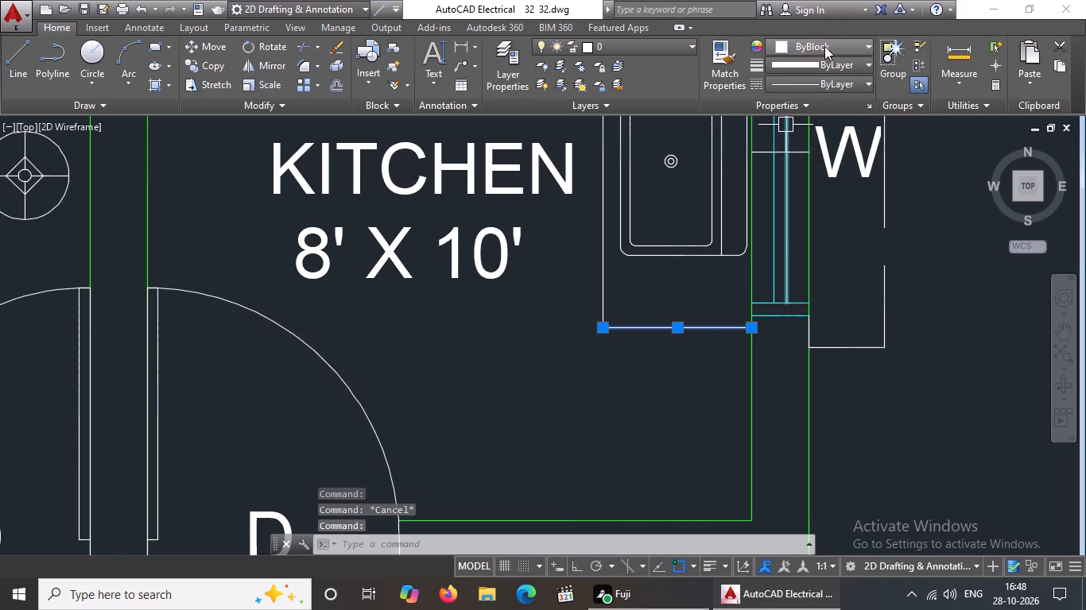
{"action": "left_click", "coordinate": [824, 46]}
{"action": "left_click", "coordinate": [827, 199]}
{"action": "key", "text": "Escape"}
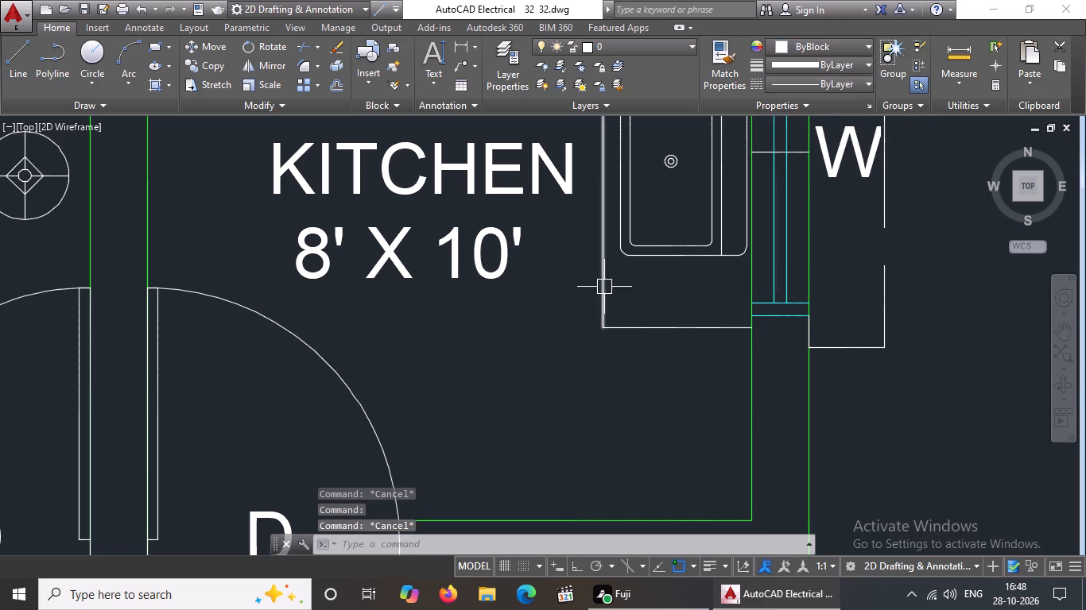
{"action": "left_click", "coordinate": [637, 328]}
{"action": "left_click", "coordinate": [834, 45]}
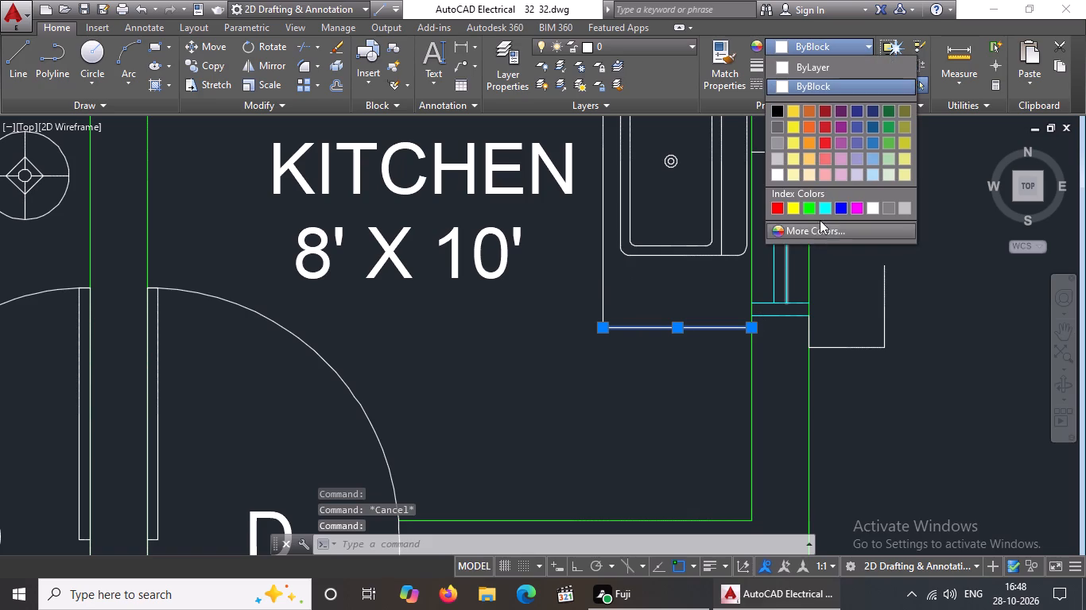
{"action": "left_click", "coordinate": [822, 207]}
{"action": "key", "text": "Escape"}
{"action": "left_click", "coordinate": [606, 288]}
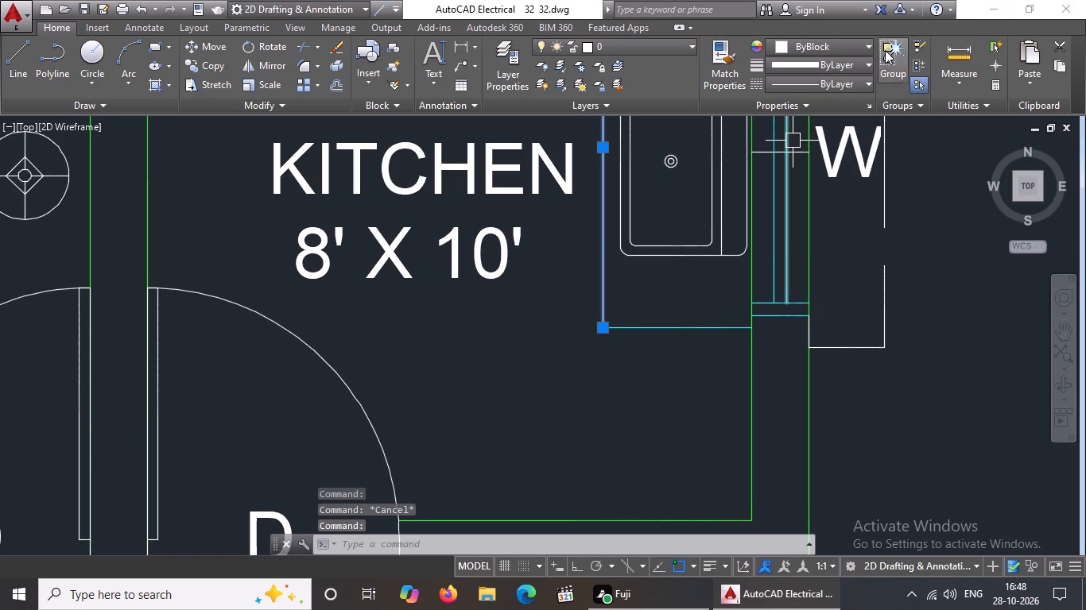
{"action": "left_click", "coordinate": [857, 46]}
{"action": "left_click", "coordinate": [828, 205]}
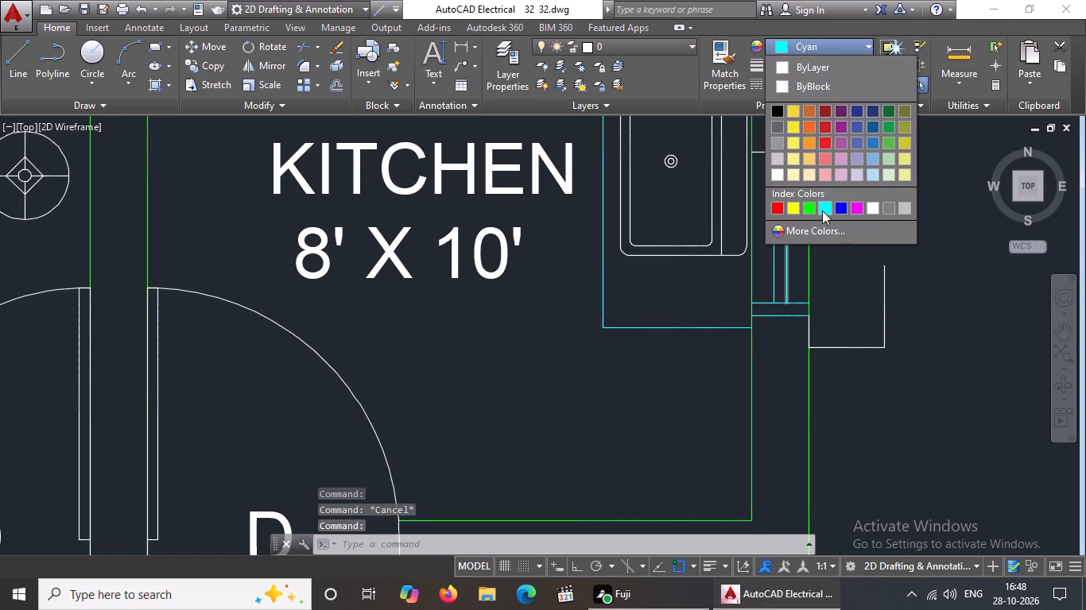
{"action": "scroll", "coordinate": [756, 255], "scroll_direction": "down", "scroll_amount": 4}
{"action": "key", "text": "Escape"}
Change the kitchen counter's horizontal edge in front of the stove to cyan.
{"action": "left_click", "coordinate": [660, 138]}
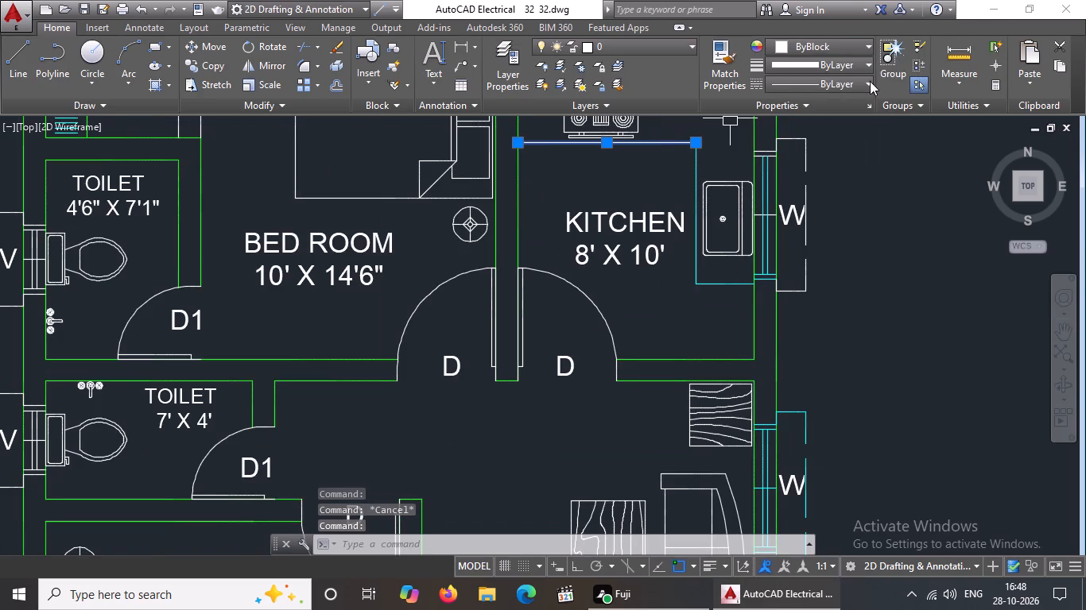
{"action": "left_click", "coordinate": [839, 41]}
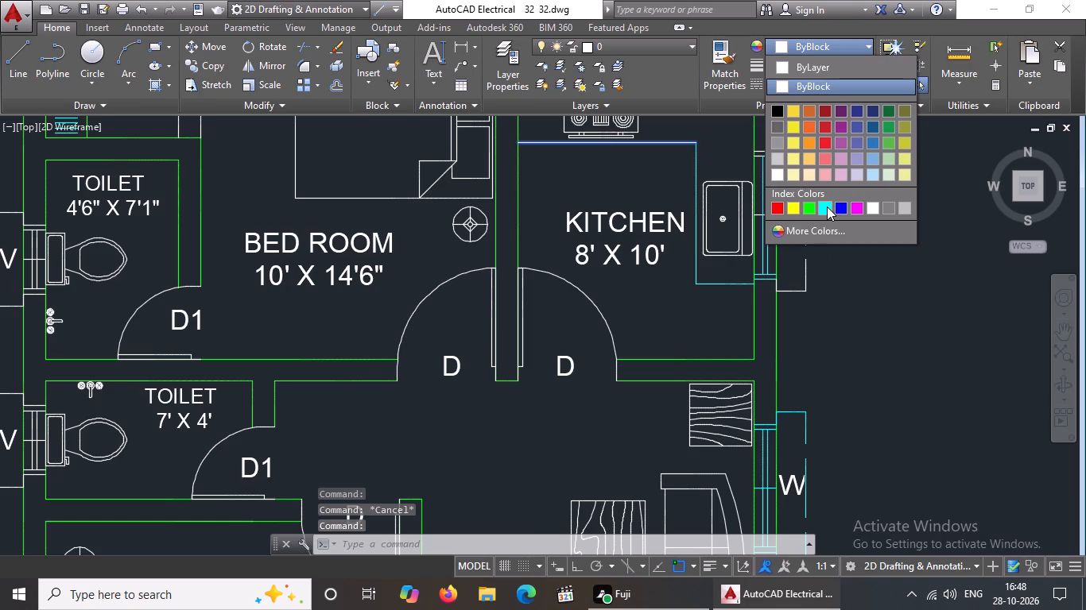
{"action": "left_click", "coordinate": [827, 207]}
{"action": "scroll", "coordinate": [832, 241], "scroll_direction": "down", "scroll_amount": 3}
{"action": "key", "text": "Escape"}
Recolour the middle cross line of the kitchen window to cyan.
{"action": "scroll", "coordinate": [820, 218], "scroll_direction": "up", "scroll_amount": 3}
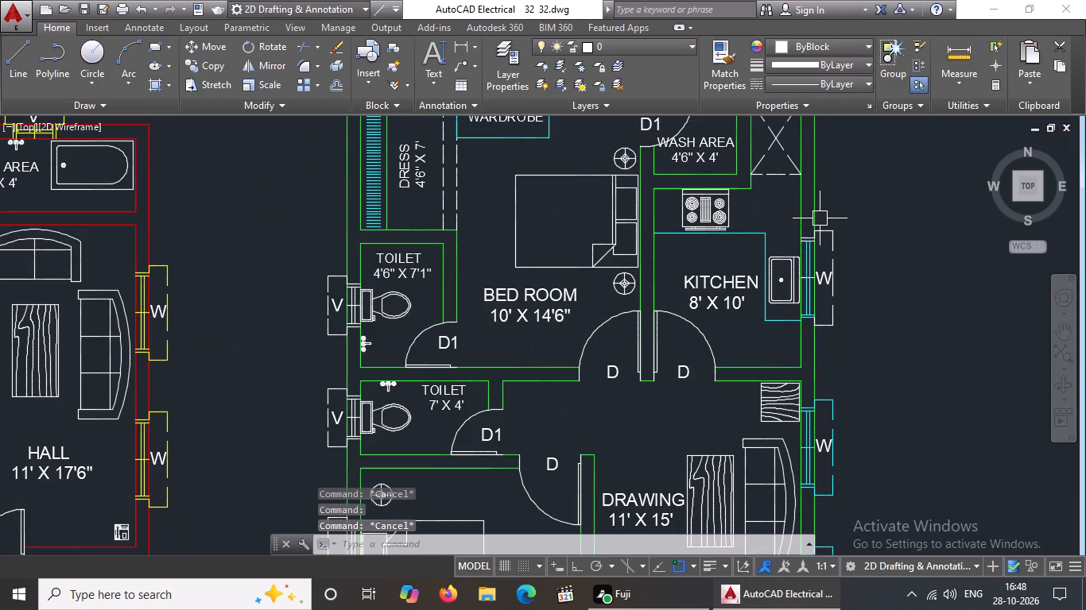
{"action": "scroll", "coordinate": [838, 265], "scroll_direction": "up", "scroll_amount": 1}
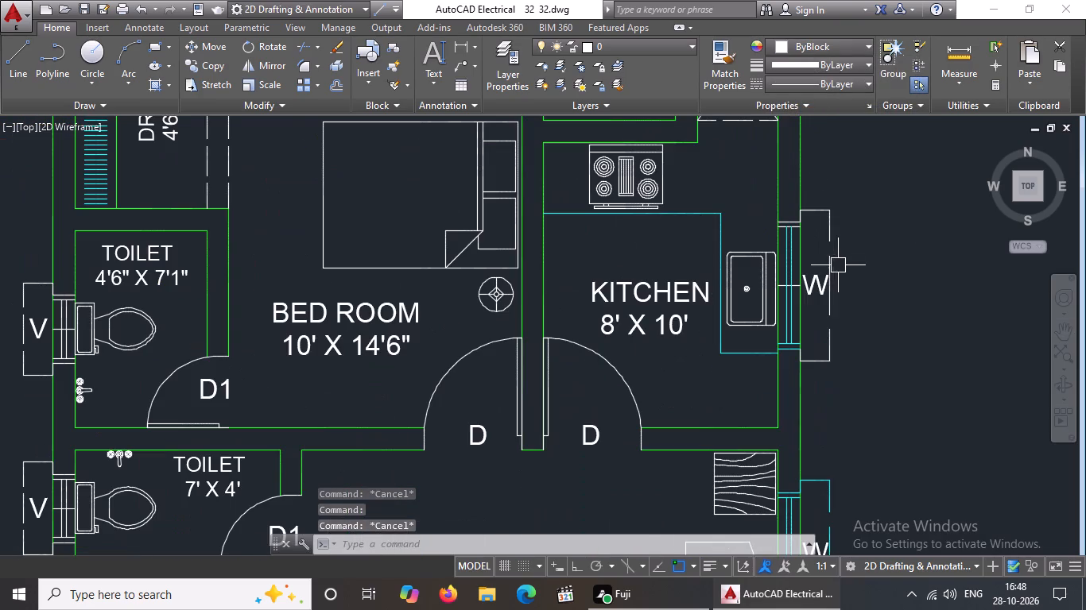
{"action": "scroll", "coordinate": [810, 285], "scroll_direction": "up", "scroll_amount": 3}
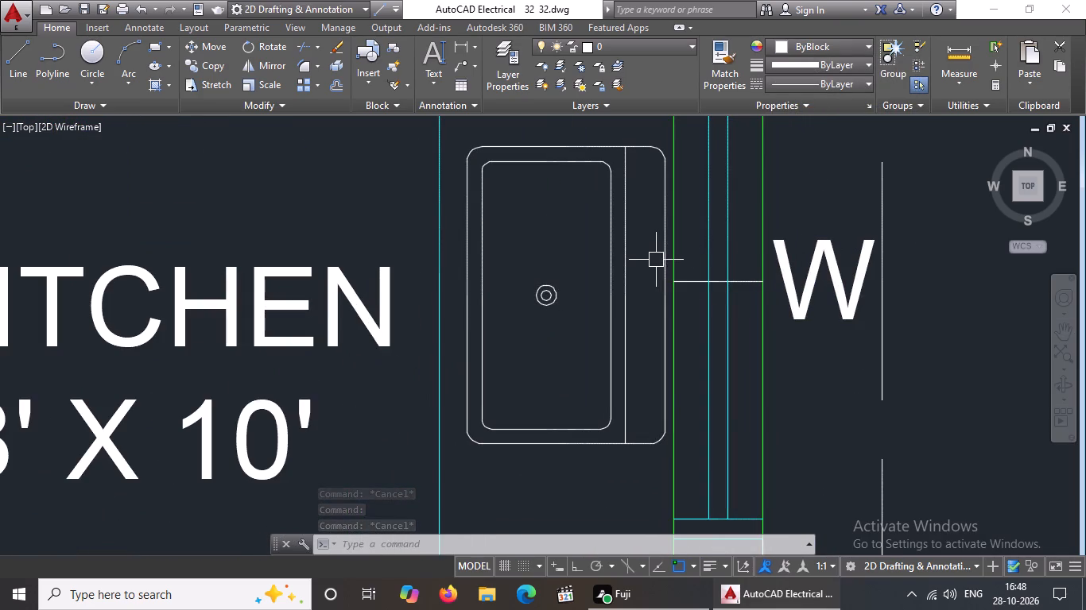
{"action": "left_click", "coordinate": [655, 260]}
{"action": "left_click", "coordinate": [774, 312]}
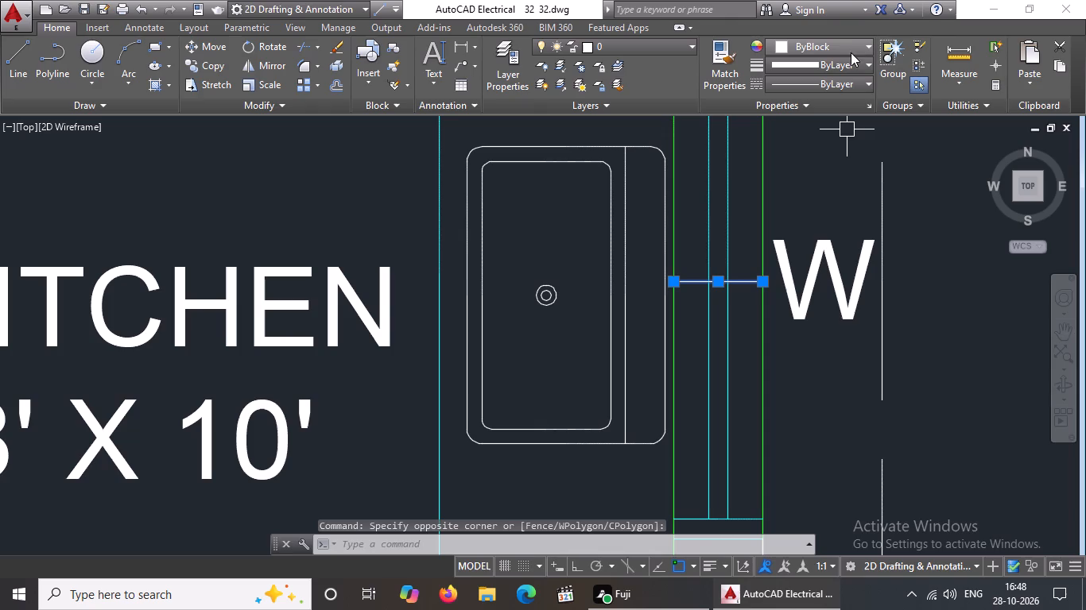
{"action": "left_click_drag", "start_coordinate": [851, 48], "coordinate": [851, 58]}
{"action": "left_click", "coordinate": [868, 44]}
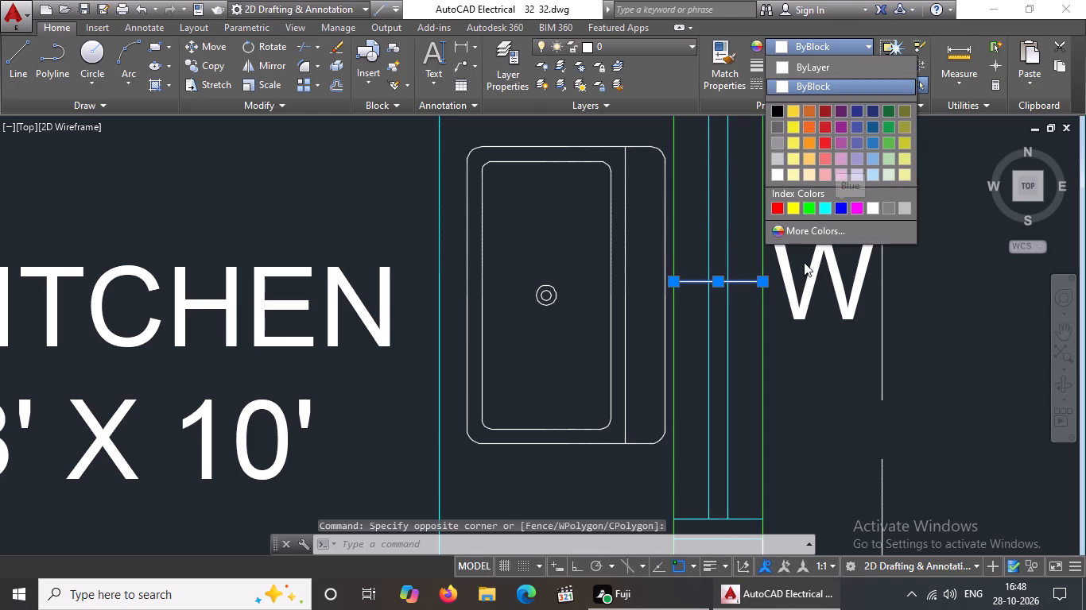
{"action": "left_click", "coordinate": [824, 208]}
{"action": "key", "text": "Escape"}
{"action": "scroll", "coordinate": [778, 261], "scroll_direction": "down", "scroll_amount": 3}
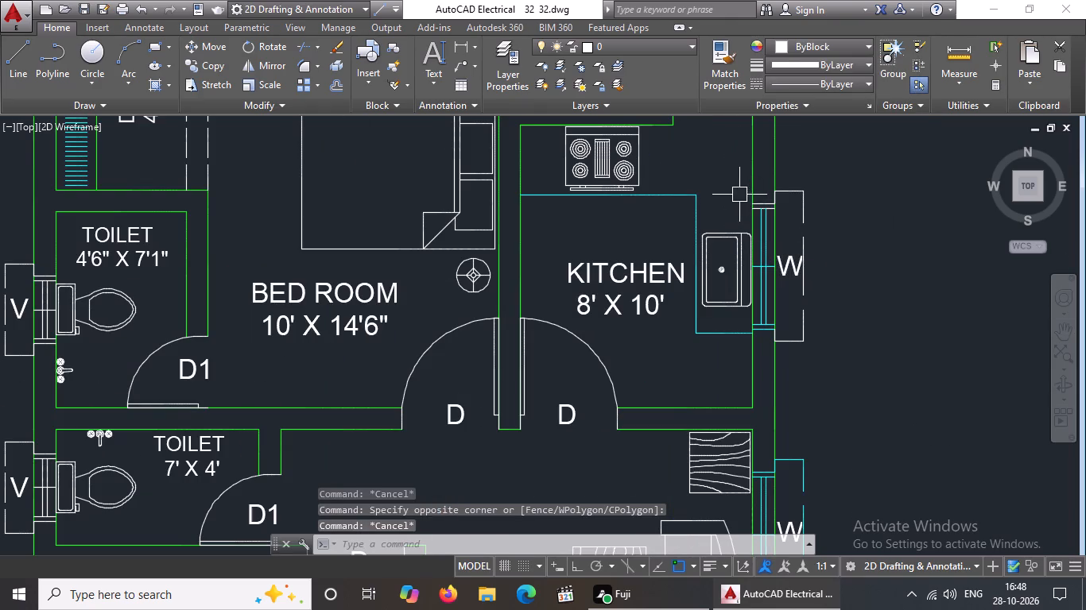
Recolour the pair of short end lines at the stove-side end of the kitchen window to cyan.
{"action": "left_click_drag", "start_coordinate": [739, 194], "coordinate": [747, 201]}
{"action": "left_click", "coordinate": [835, 229]}
{"action": "left_click", "coordinate": [850, 43]}
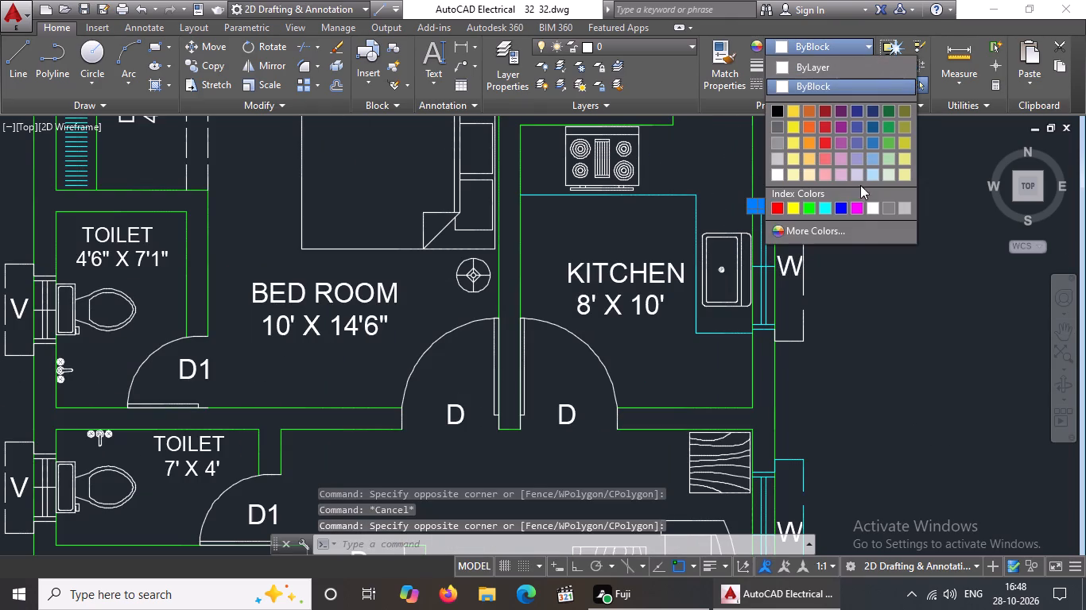
{"action": "left_click", "coordinate": [824, 210]}
{"action": "key", "text": "Escape"}
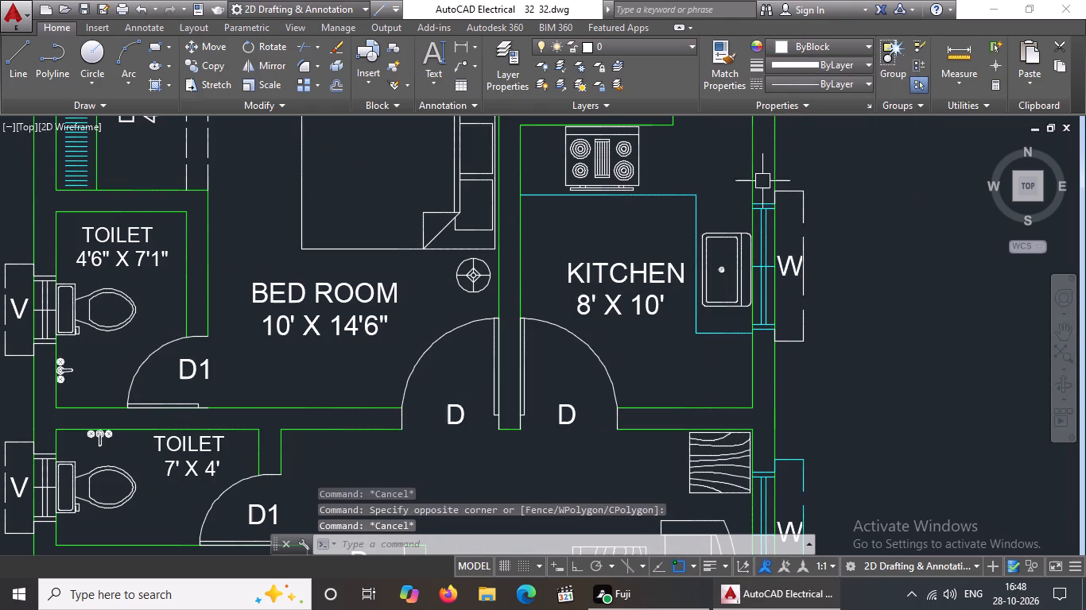
Change the kitchen window's outer projection outline, together with its W label, to cyan.
{"action": "left_click", "coordinate": [765, 172]}
{"action": "left_click_drag", "start_coordinate": [856, 378], "coordinate": [863, 369]}
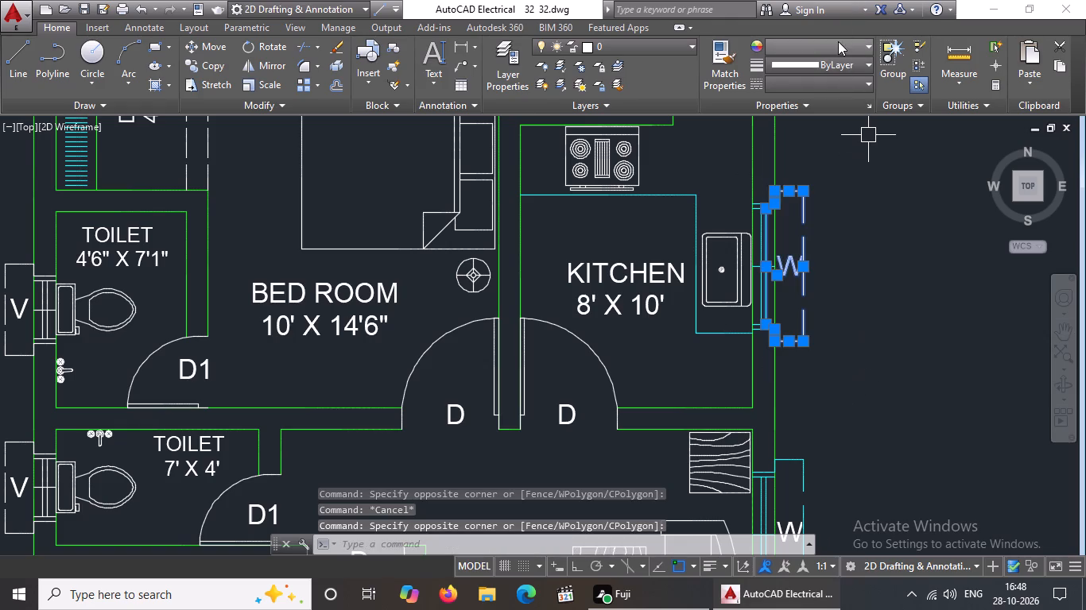
{"action": "left_click_drag", "start_coordinate": [838, 41], "coordinate": [840, 53]}
{"action": "left_click", "coordinate": [823, 207]}
{"action": "key", "text": "Escape"}
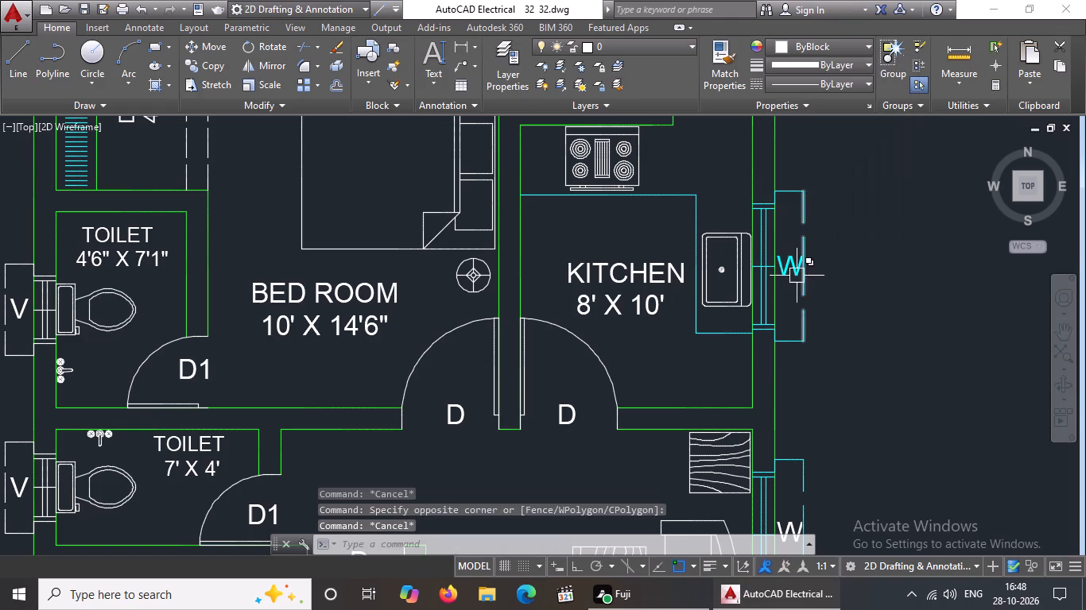
Set the kitchen window's W label colour back to ByBlock.
{"action": "left_click", "coordinate": [792, 271]}
{"action": "left_click", "coordinate": [832, 34]}
{"action": "left_click", "coordinate": [832, 44]}
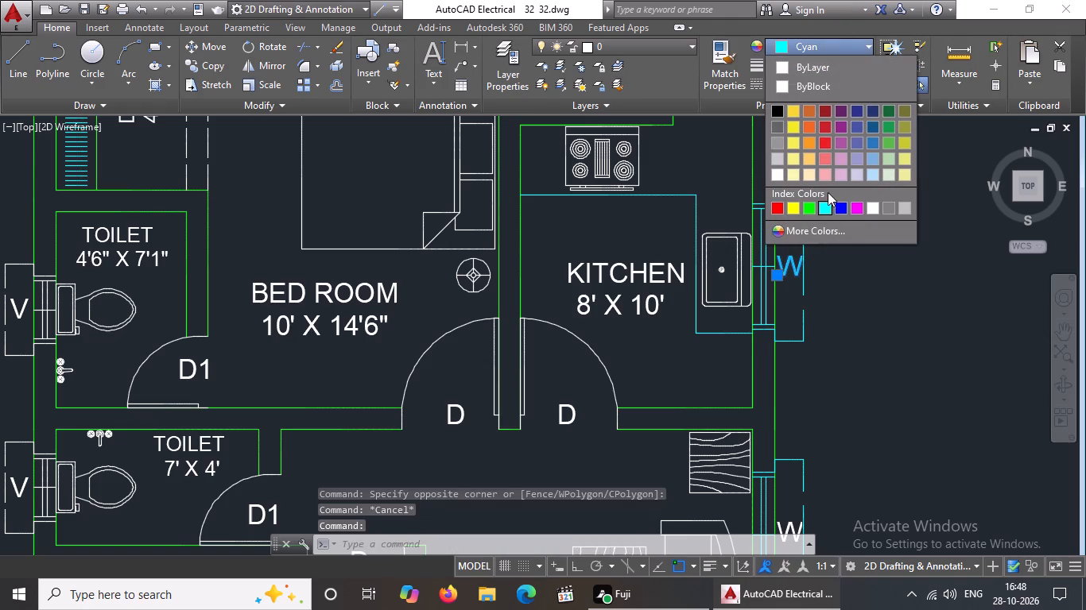
{"action": "left_click", "coordinate": [785, 87]}
{"action": "key", "text": "Escape"}
Recolour the two short end lines on the dress-room side of the window above the first-floor bedroom wardrobe to cyan.
{"action": "scroll", "coordinate": [809, 264], "scroll_direction": "down", "scroll_amount": 1}
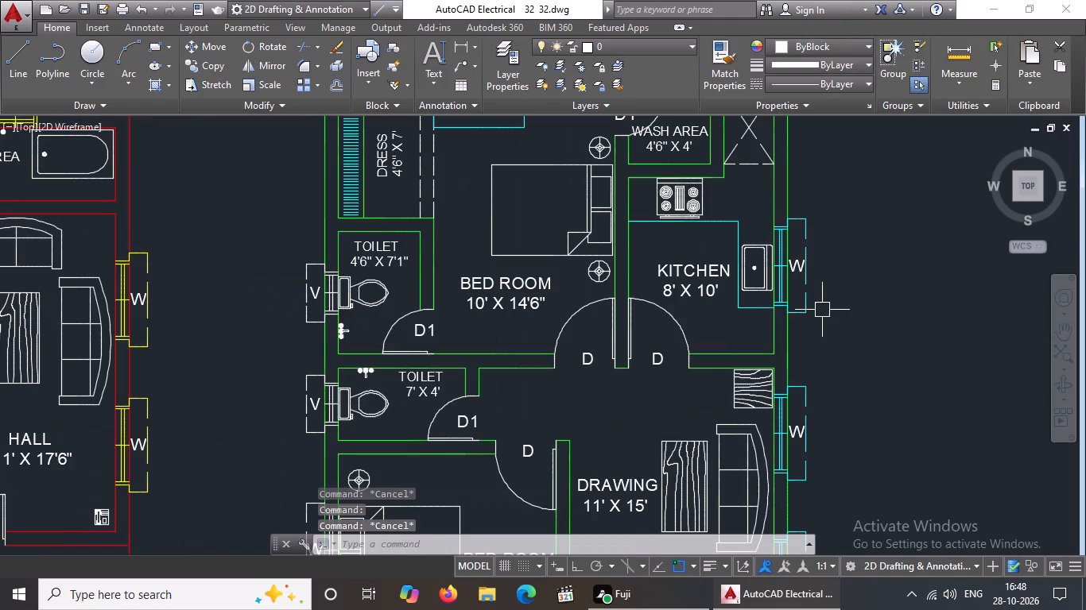
{"action": "scroll", "coordinate": [823, 310], "scroll_direction": "down", "scroll_amount": 1}
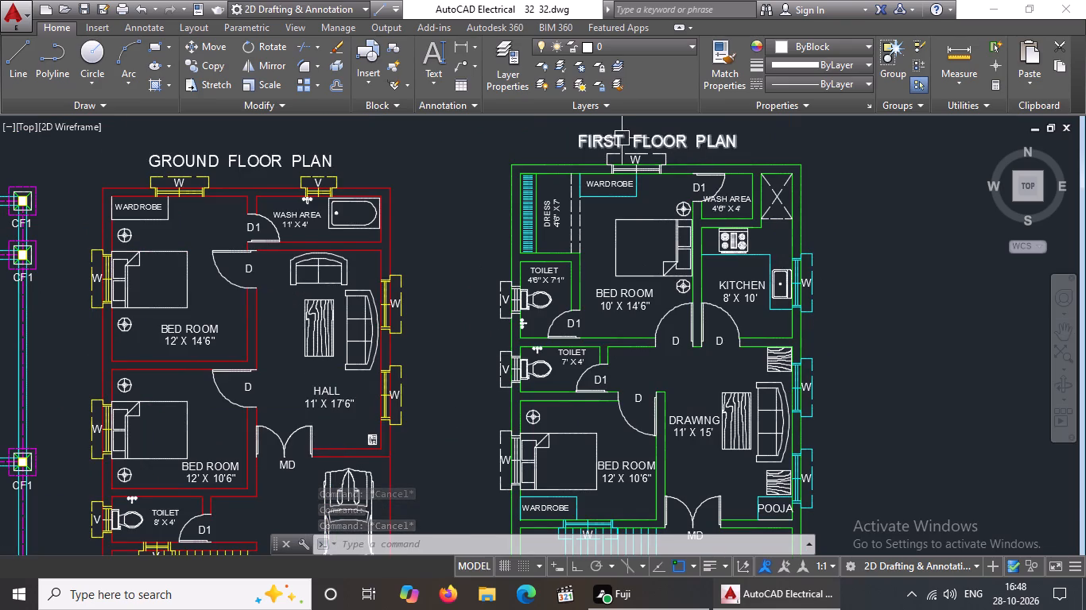
{"action": "scroll", "coordinate": [622, 138], "scroll_direction": "up", "scroll_amount": 2}
{"action": "scroll", "coordinate": [627, 215], "scroll_direction": "up", "scroll_amount": 2}
{"action": "left_click_drag", "start_coordinate": [531, 172], "coordinate": [537, 206]}
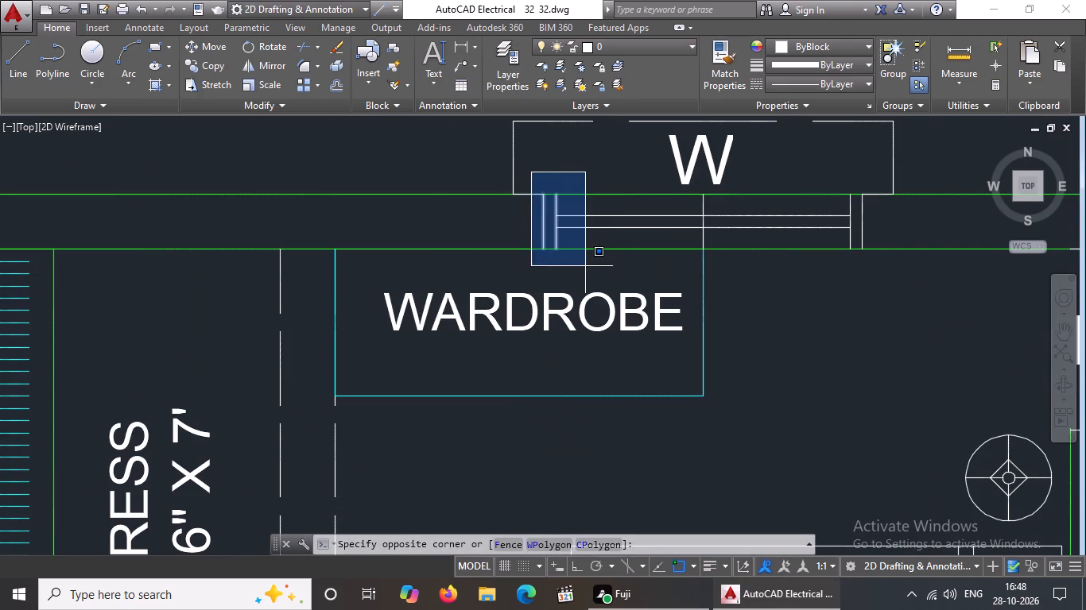
{"action": "left_click", "coordinate": [585, 266]}
{"action": "left_click", "coordinate": [789, 43]}
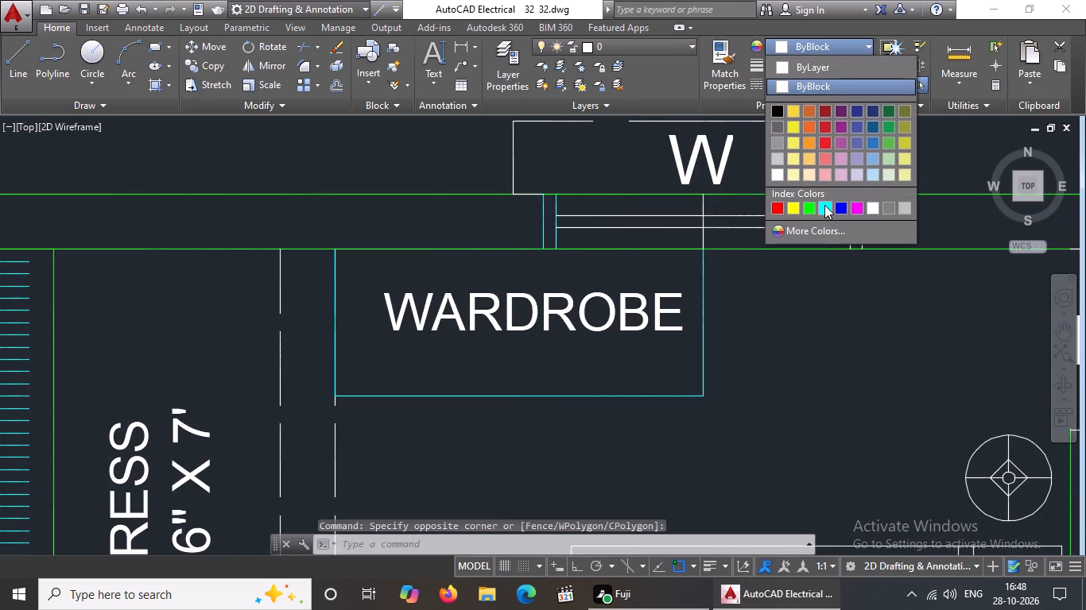
{"action": "left_click", "coordinate": [824, 205]}
{"action": "key", "text": "Escape"}
Recolour the middle cross line of the window above the bedroom wardrobe to cyan.
{"action": "left_click", "coordinate": [657, 182]}
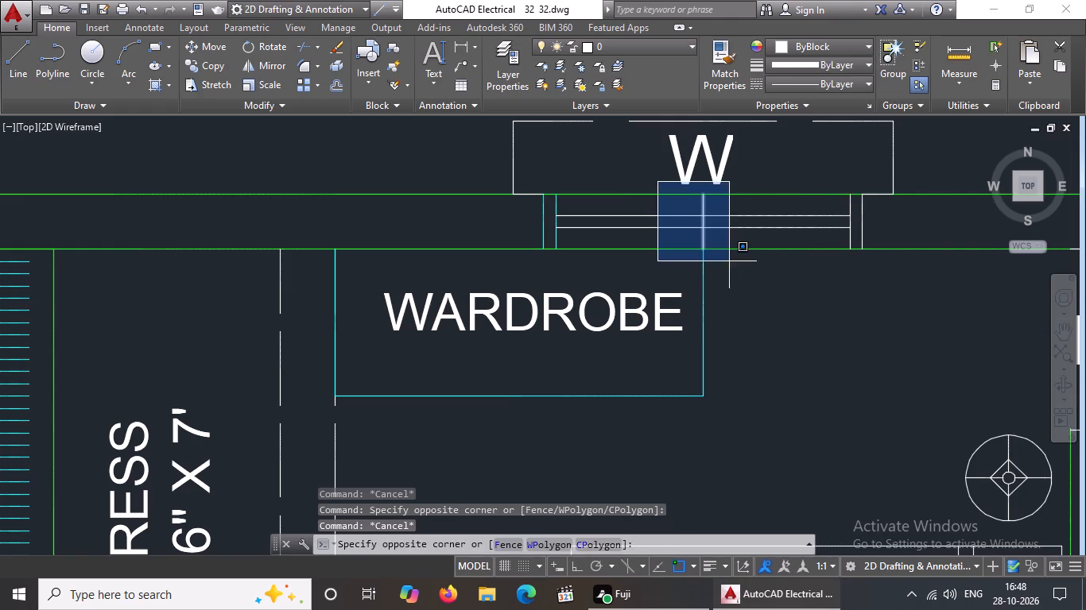
{"action": "left_click_drag", "start_coordinate": [730, 277], "coordinate": [751, 240]}
{"action": "left_click", "coordinate": [851, 45]}
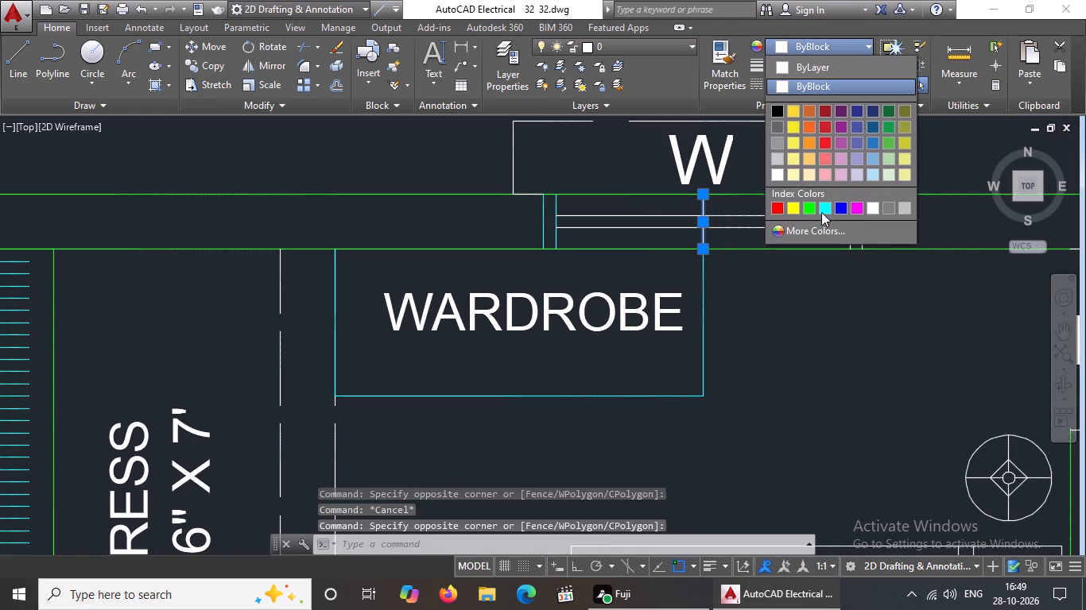
{"action": "left_click", "coordinate": [823, 207]}
{"action": "key", "text": "Escape"}
Change both long horizontal pane lines of the window above the bedroom wardrobe to cyan.
{"action": "left_click", "coordinate": [769, 228]}
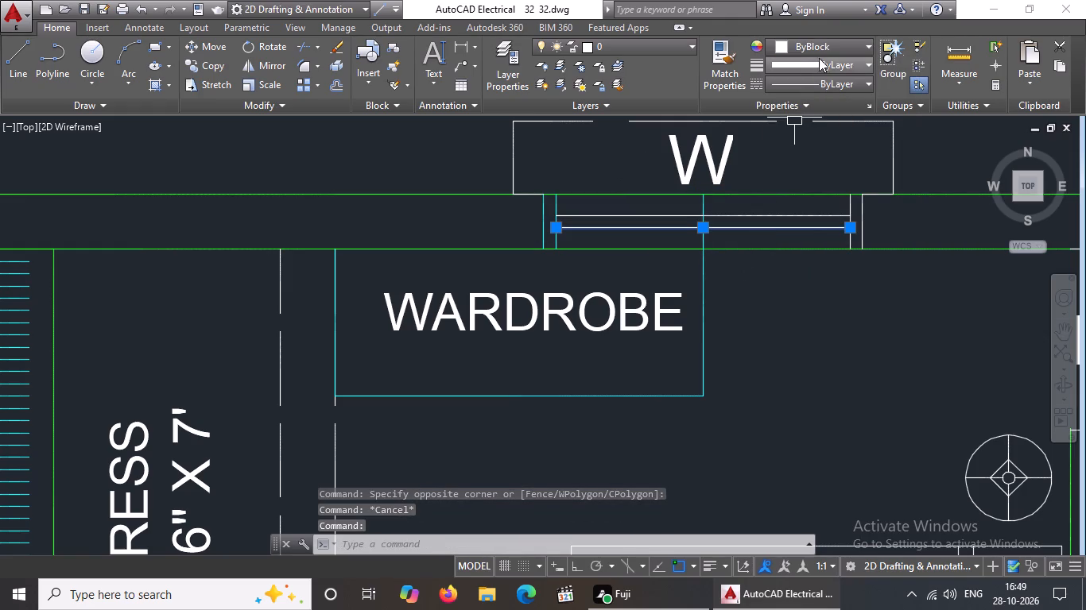
{"action": "left_click", "coordinate": [823, 37]}
{"action": "double_click", "coordinate": [830, 38]}
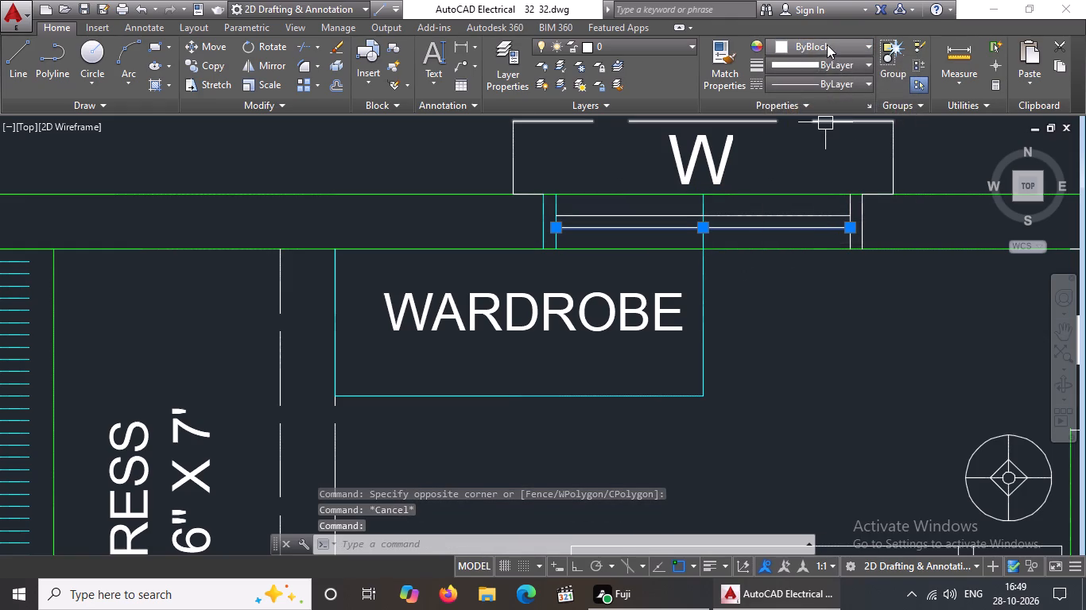
{"action": "left_click", "coordinate": [827, 44]}
{"action": "left_click", "coordinate": [824, 210]}
{"action": "key", "text": "Escape"}
{"action": "left_click_drag", "start_coordinate": [775, 212], "coordinate": [778, 204]}
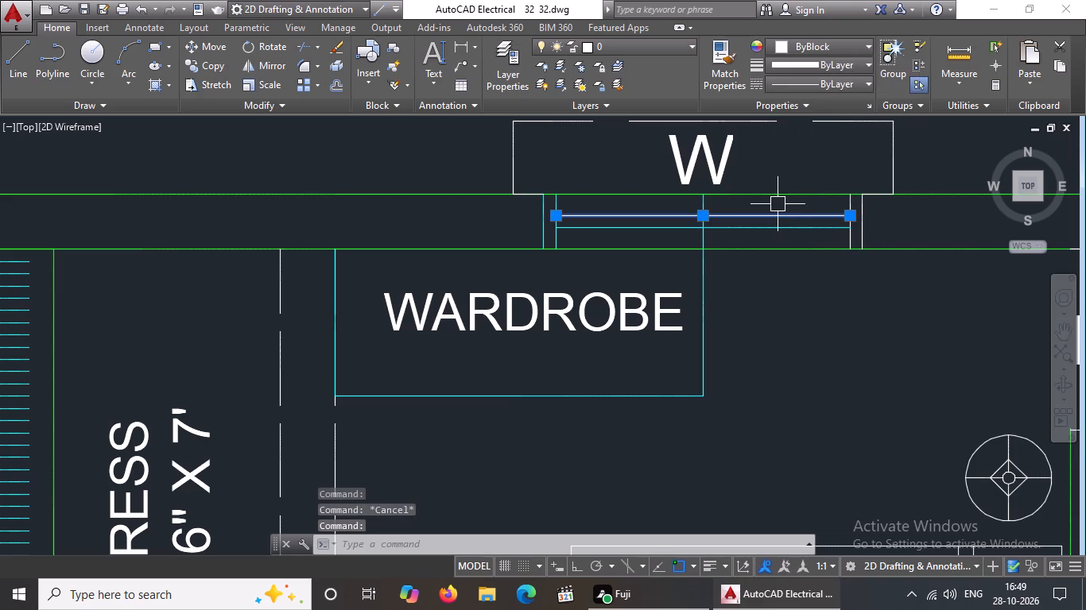
{"action": "left_click", "coordinate": [847, 44]}
{"action": "left_click", "coordinate": [825, 208]}
{"action": "key", "text": "Escape"}
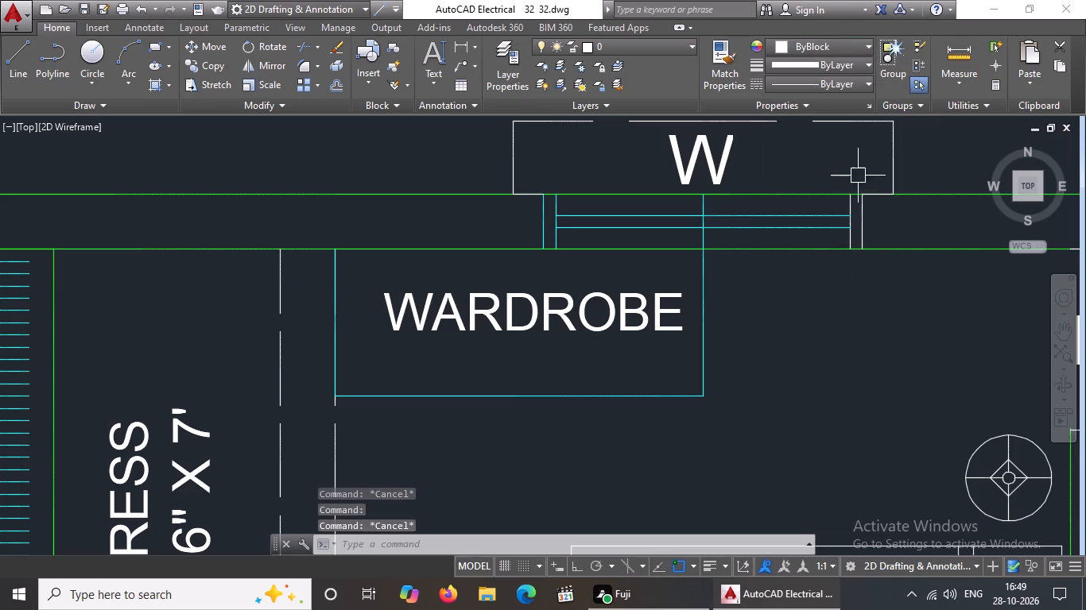
Recolour the two short end lines on the wash-area side of the window above the wardrobe to cyan.
{"action": "left_click_drag", "start_coordinate": [836, 164], "coordinate": [844, 253]}
{"action": "left_click_drag", "start_coordinate": [881, 311], "coordinate": [888, 281]}
{"action": "left_click_drag", "start_coordinate": [838, 44], "coordinate": [838, 55]}
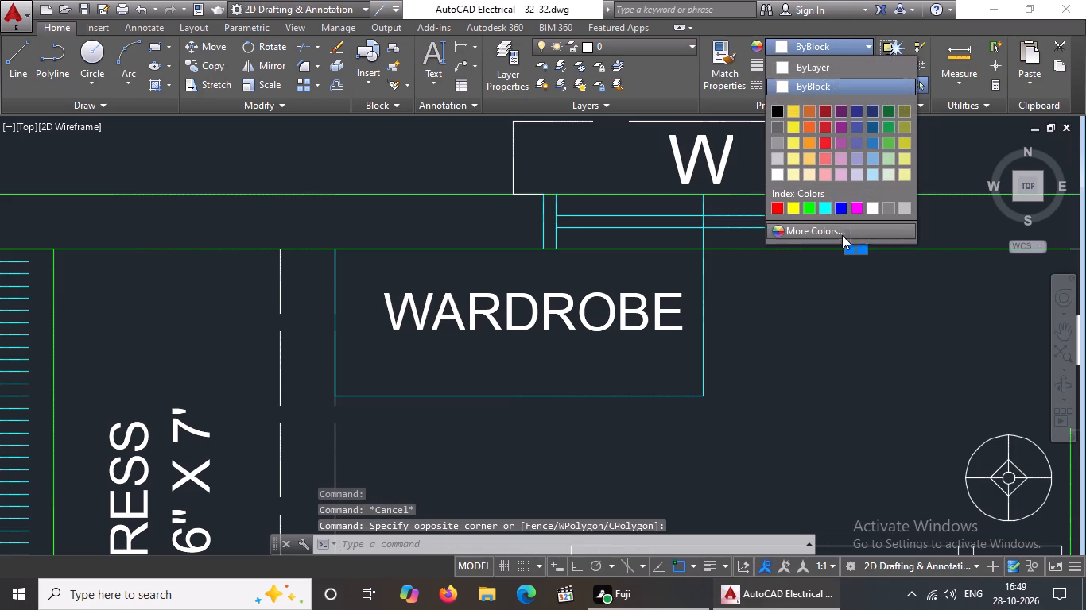
{"action": "left_click", "coordinate": [823, 206]}
{"action": "key", "text": "Escape"}
Change the whole window above the bedroom wardrobe, including its outer projection outline and W label, to cyan.
{"action": "scroll", "coordinate": [603, 177], "scroll_direction": "down", "scroll_amount": 2}
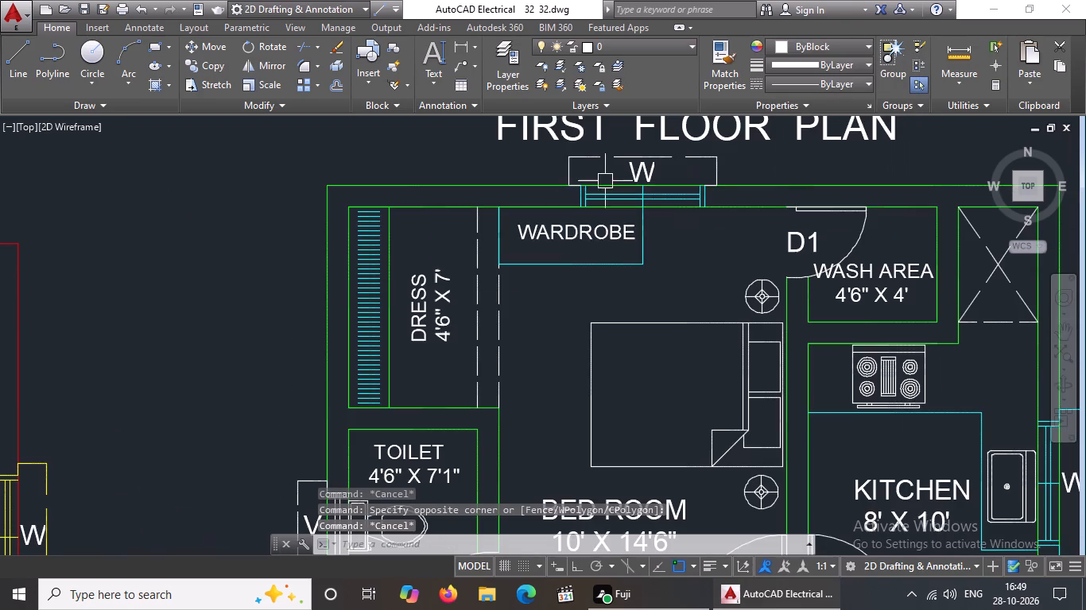
{"action": "left_click_drag", "start_coordinate": [541, 148], "coordinate": [565, 155]}
{"action": "left_click_drag", "start_coordinate": [758, 207], "coordinate": [758, 200]}
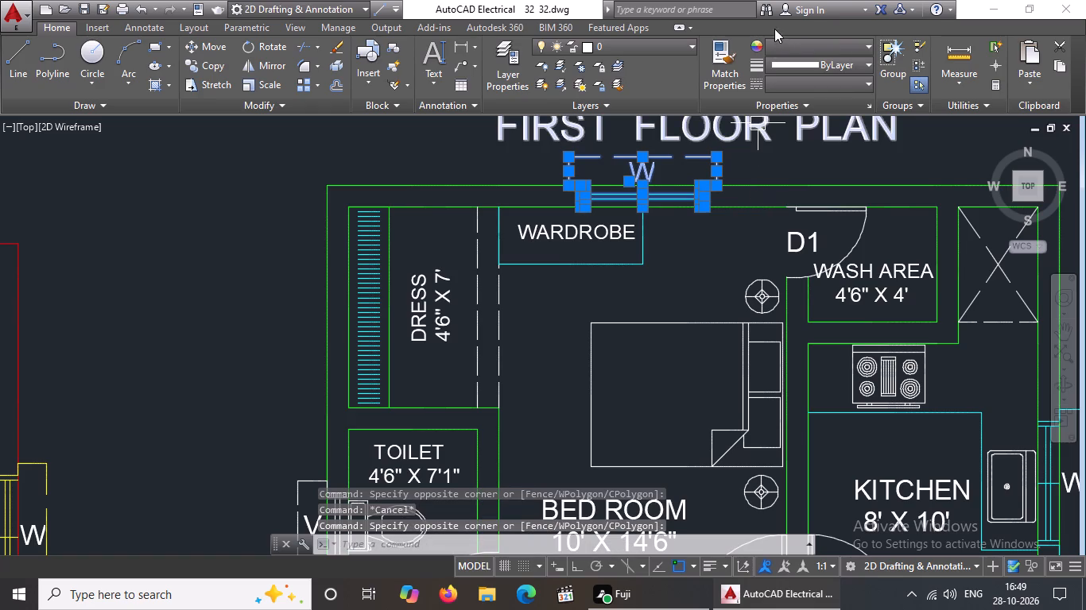
{"action": "left_click", "coordinate": [778, 44]}
{"action": "left_click", "coordinate": [820, 206]}
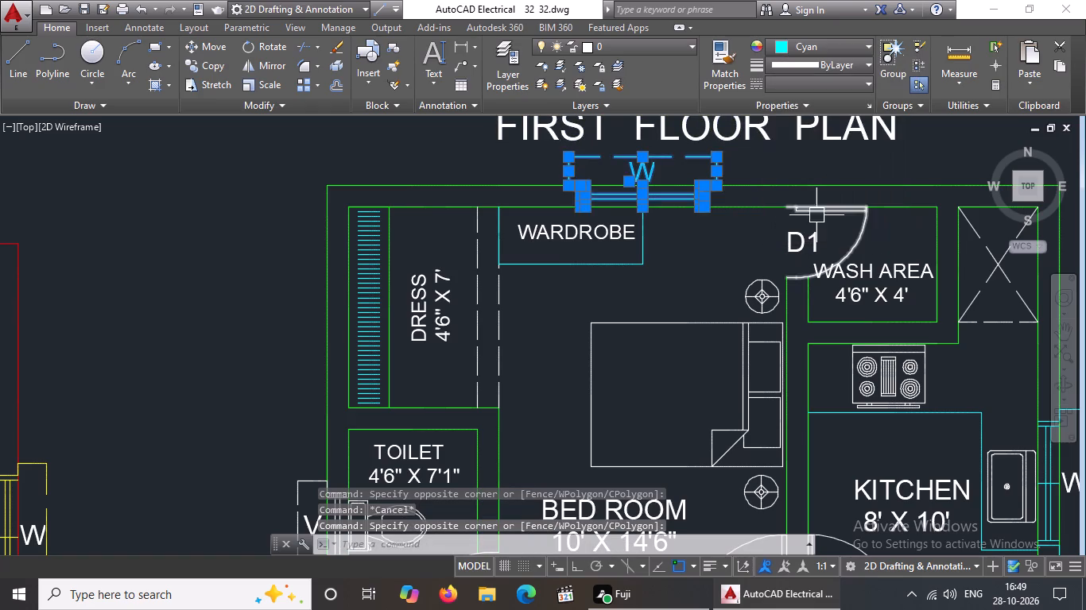
{"action": "key", "text": "Escape"}
Set the W label of the window above the wardrobe back to ByBlock colour.
{"action": "scroll", "coordinate": [656, 172], "scroll_direction": "up", "scroll_amount": 2}
{"action": "left_click", "coordinate": [645, 165]}
{"action": "left_click", "coordinate": [816, 46]}
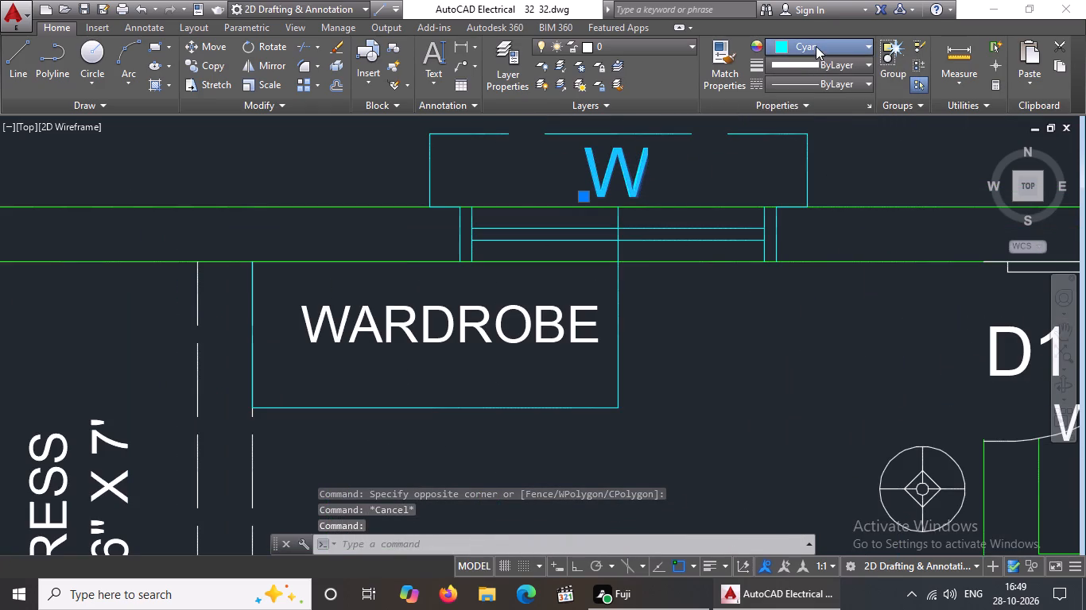
{"action": "left_click", "coordinate": [798, 82]}
{"action": "key", "text": "Escape"}
Recolour both dashed diagonals of the crossed shaft beside the first-floor wash area to cyan.
{"action": "scroll", "coordinate": [762, 190], "scroll_direction": "down", "scroll_amount": 2}
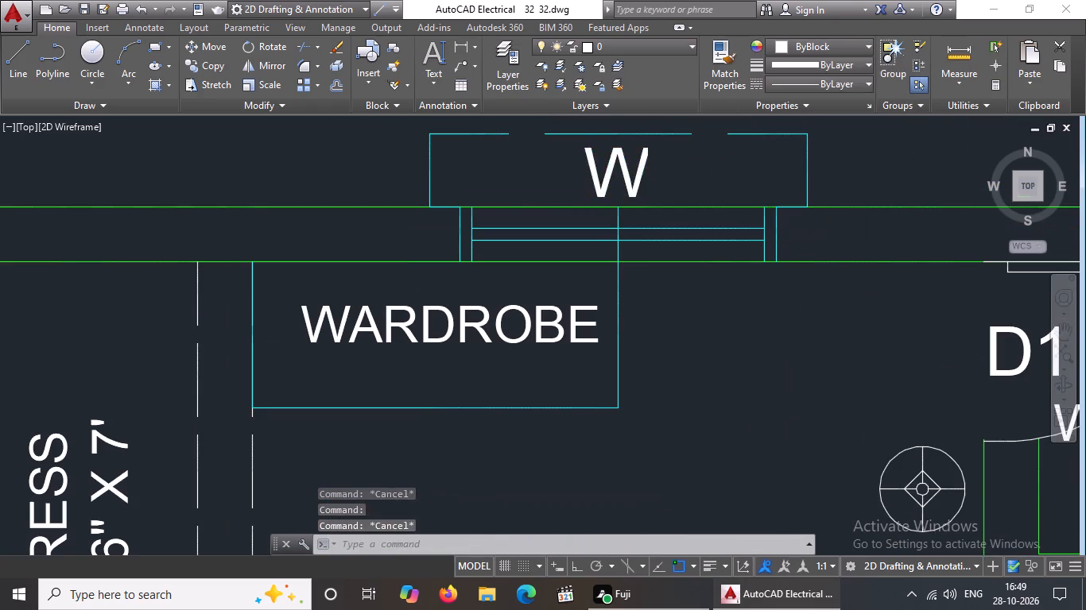
{"action": "scroll", "coordinate": [762, 190], "scroll_direction": "down", "scroll_amount": 2}
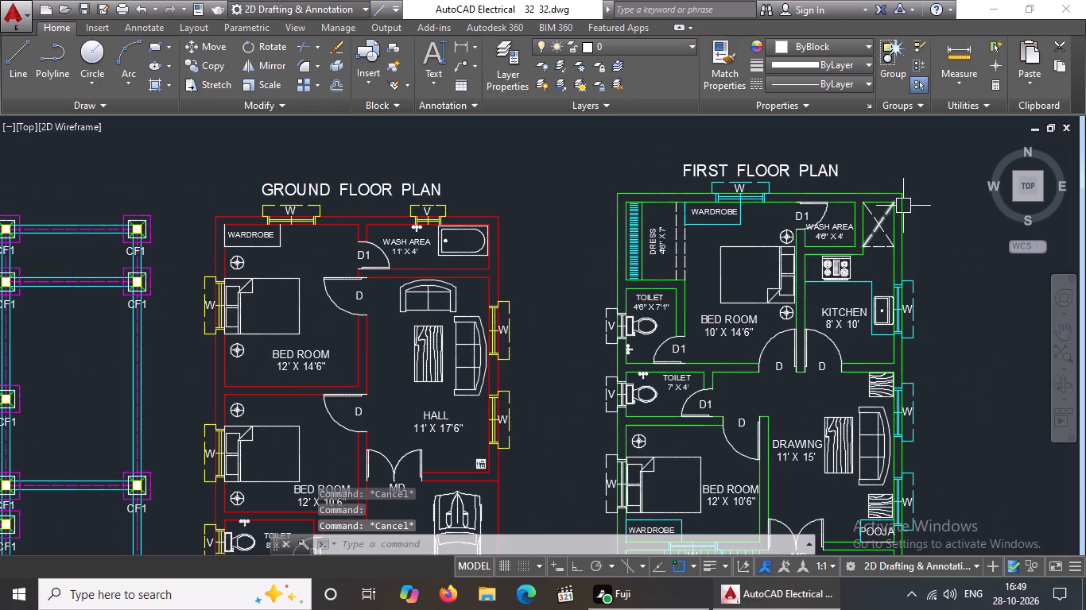
{"action": "scroll", "coordinate": [904, 223], "scroll_direction": "up", "scroll_amount": 2}
{"action": "left_click", "coordinate": [844, 251]}
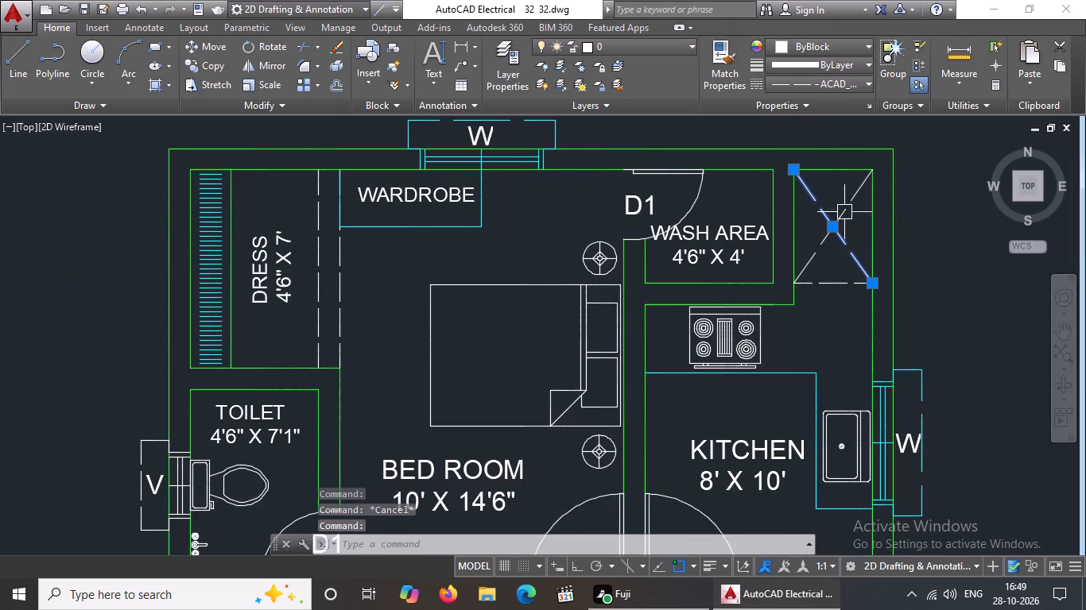
{"action": "left_click", "coordinate": [812, 56]}
{"action": "left_click", "coordinate": [815, 48]}
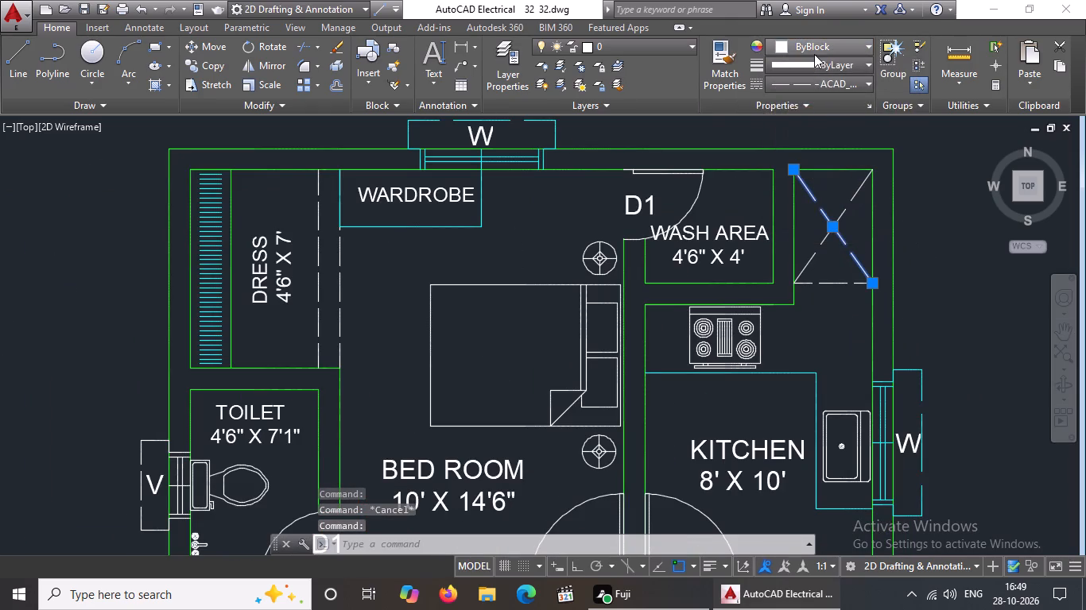
{"action": "left_click", "coordinate": [818, 44]}
{"action": "left_click", "coordinate": [826, 204]}
{"action": "key", "text": "Escape"}
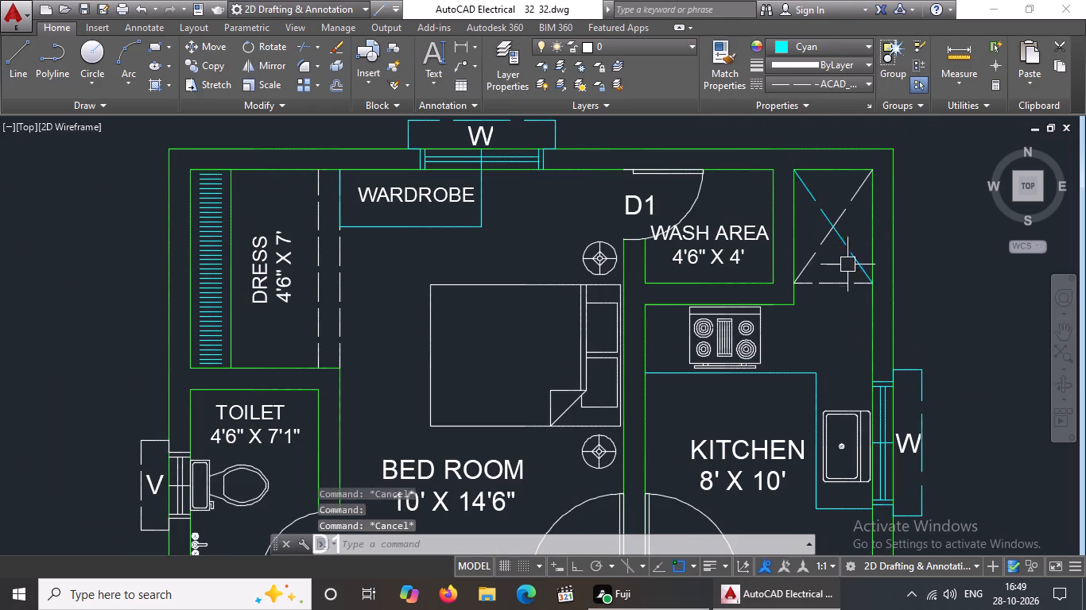
{"action": "left_click", "coordinate": [816, 247]}
{"action": "left_click", "coordinate": [834, 50]}
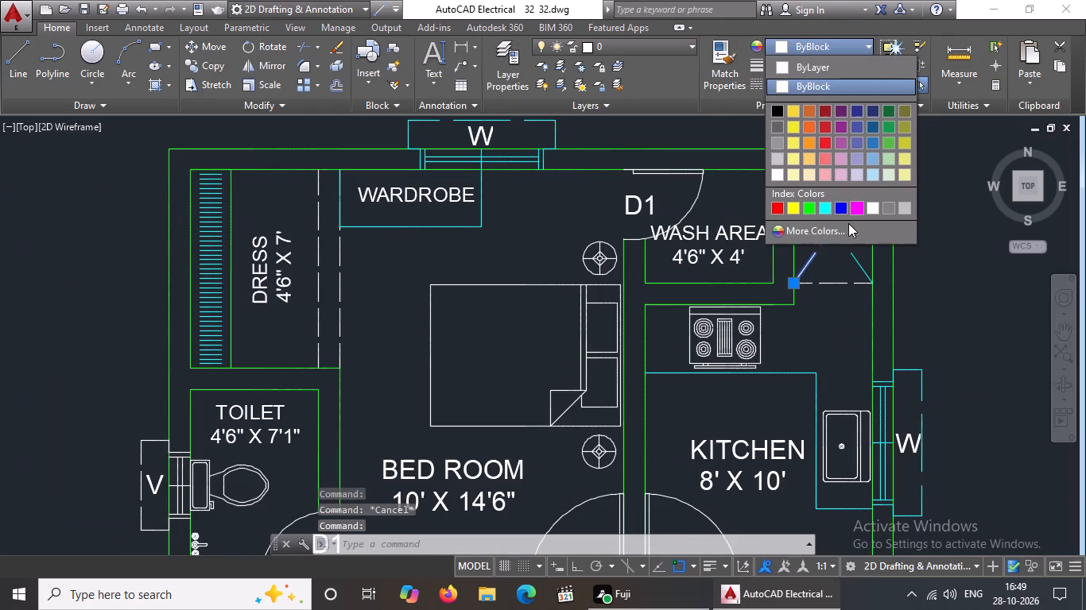
{"action": "left_click", "coordinate": [824, 206]}
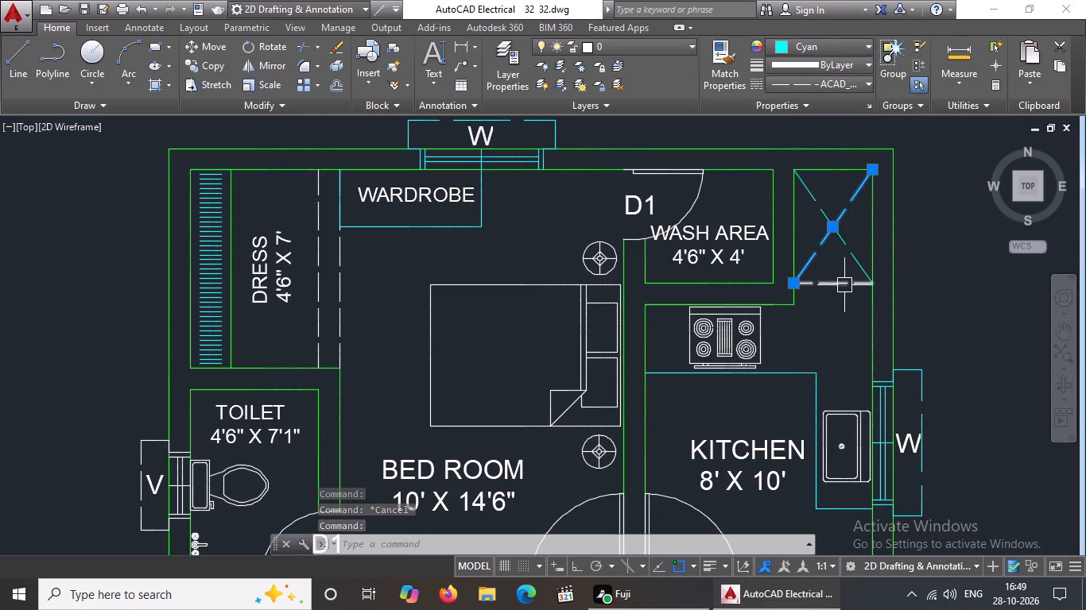
Change the dashed horizontal edge closing the crossed shaft above the kitchen to cyan.
{"action": "left_click", "coordinate": [844, 283]}
{"action": "left_click", "coordinate": [824, 42]}
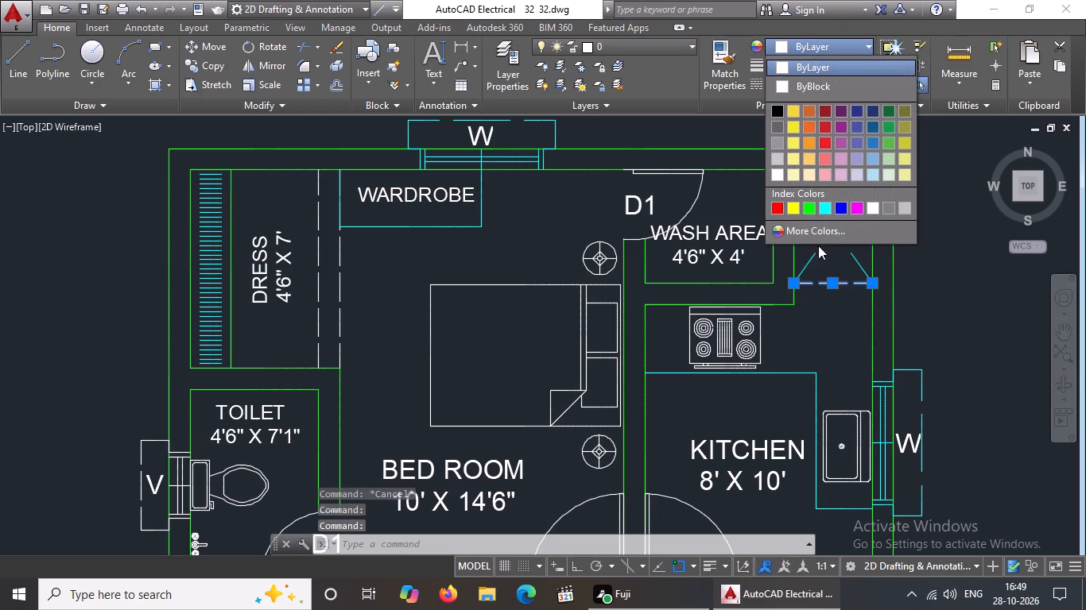
{"action": "left_click", "coordinate": [825, 205]}
{"action": "key", "text": "Escape"}
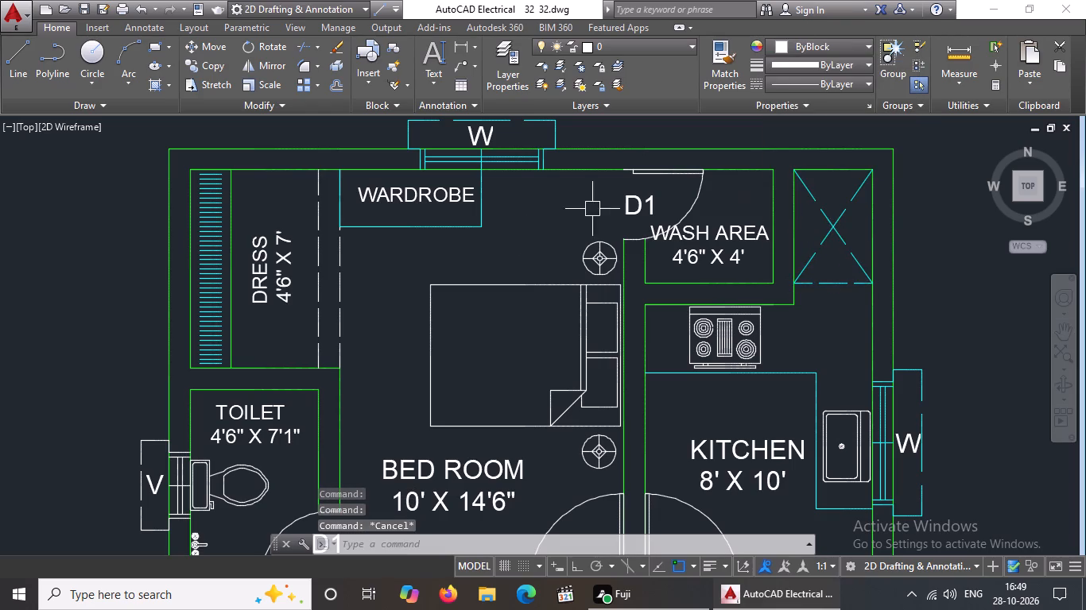
Recolour both dashed vertical lines between the dress room and the bedroom to cyan.
{"action": "left_click_drag", "start_coordinate": [344, 327], "coordinate": [364, 316]}
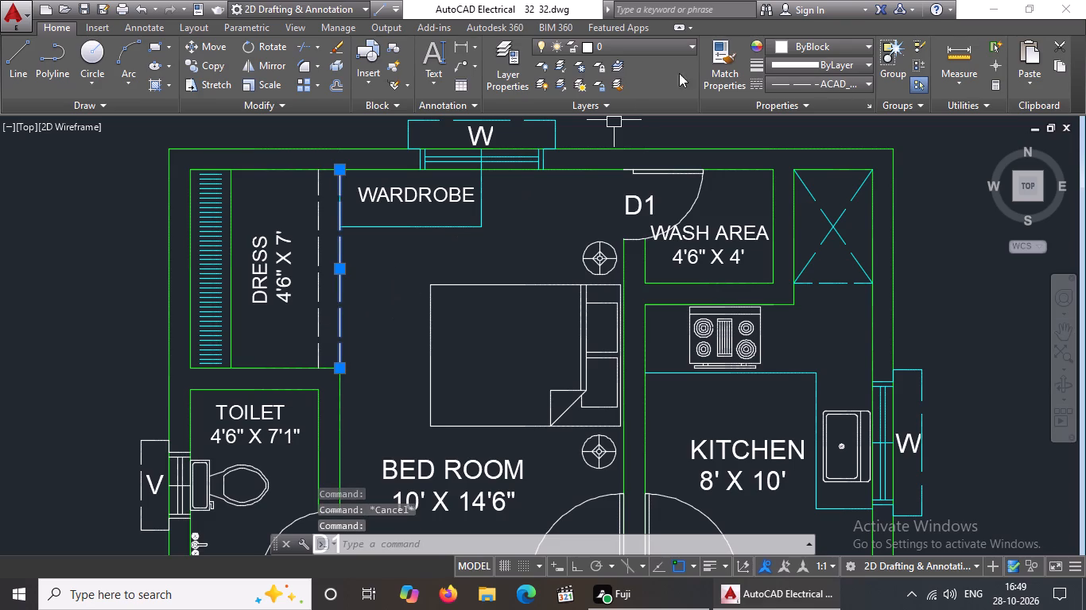
{"action": "left_click", "coordinate": [861, 46]}
{"action": "left_click", "coordinate": [822, 207]}
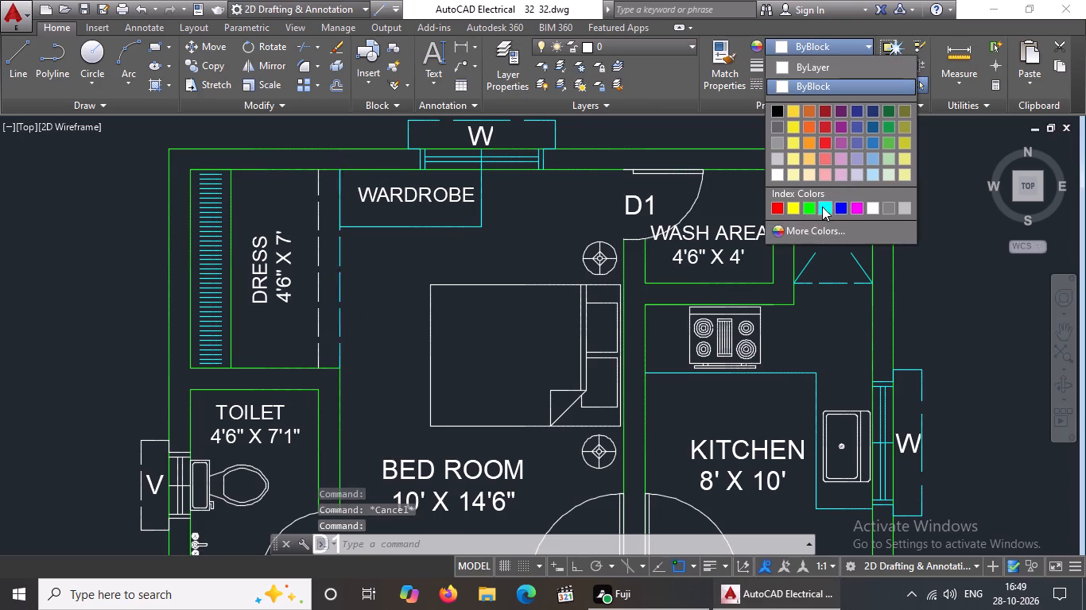
{"action": "key", "text": "Escape"}
{"action": "left_click_drag", "start_coordinate": [320, 310], "coordinate": [339, 308]}
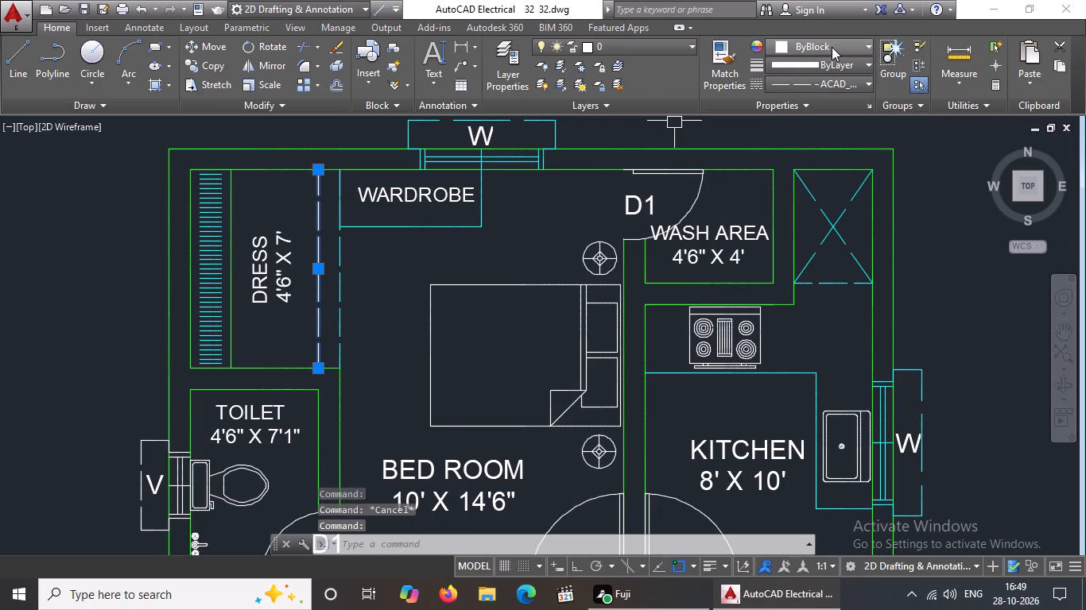
{"action": "left_click_drag", "start_coordinate": [832, 47], "coordinate": [835, 68]}
{"action": "left_click", "coordinate": [837, 52]}
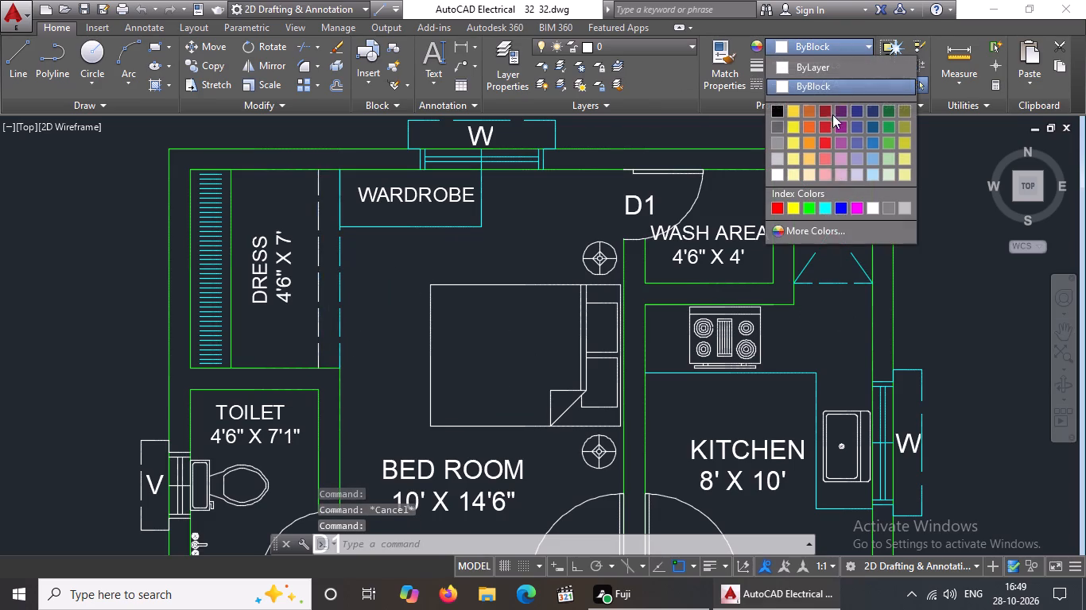
{"action": "left_click", "coordinate": [824, 204]}
{"action": "key", "text": "Escape"}
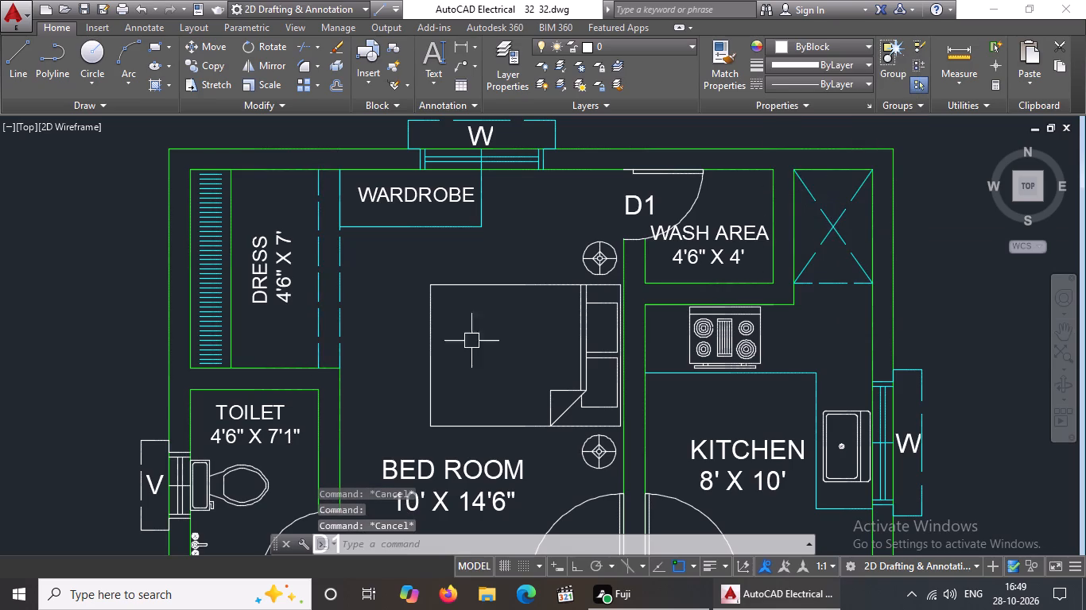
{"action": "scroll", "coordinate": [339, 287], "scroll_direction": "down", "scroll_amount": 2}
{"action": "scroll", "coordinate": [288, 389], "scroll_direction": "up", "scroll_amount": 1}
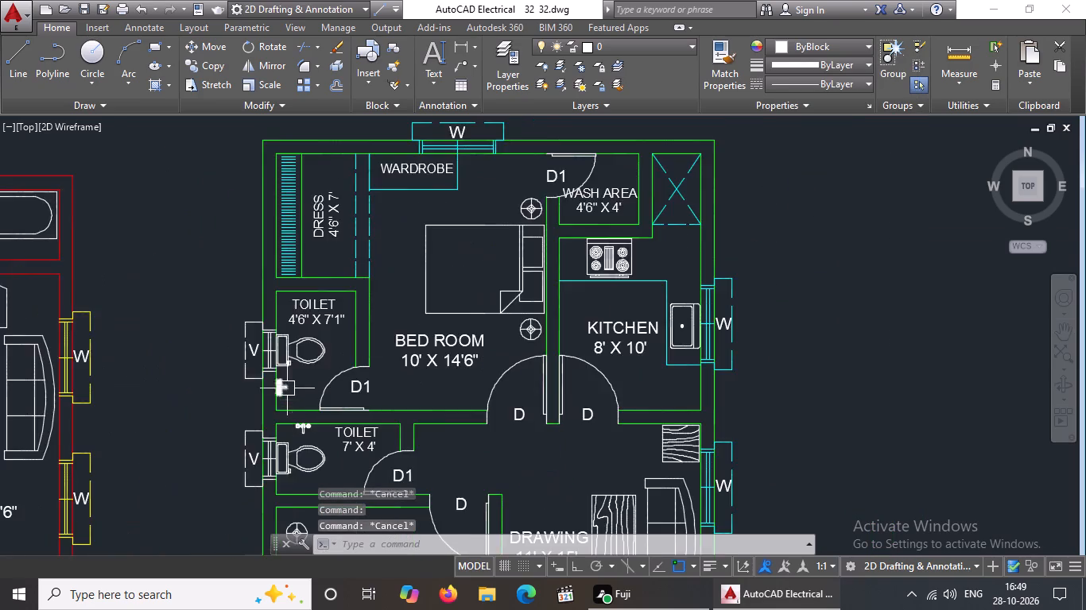
Recolour the upper pair of horizontal lines of the 4'6" X 7'1" toilet's ventilator to cyan.
{"action": "scroll", "coordinate": [279, 378], "scroll_direction": "up", "scroll_amount": 3}
{"action": "middle_click_drag", "start_coordinate": [235, 306], "coordinate": [243, 345]}
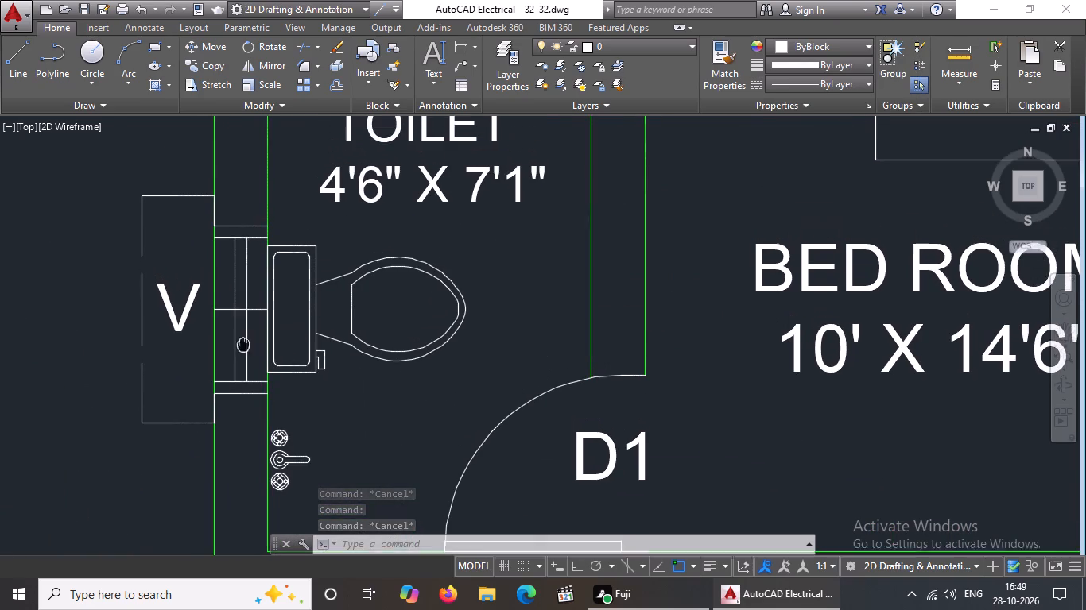
{"action": "middle_click_drag", "start_coordinate": [243, 345], "coordinate": [243, 347]}
{"action": "left_click", "coordinate": [196, 212]}
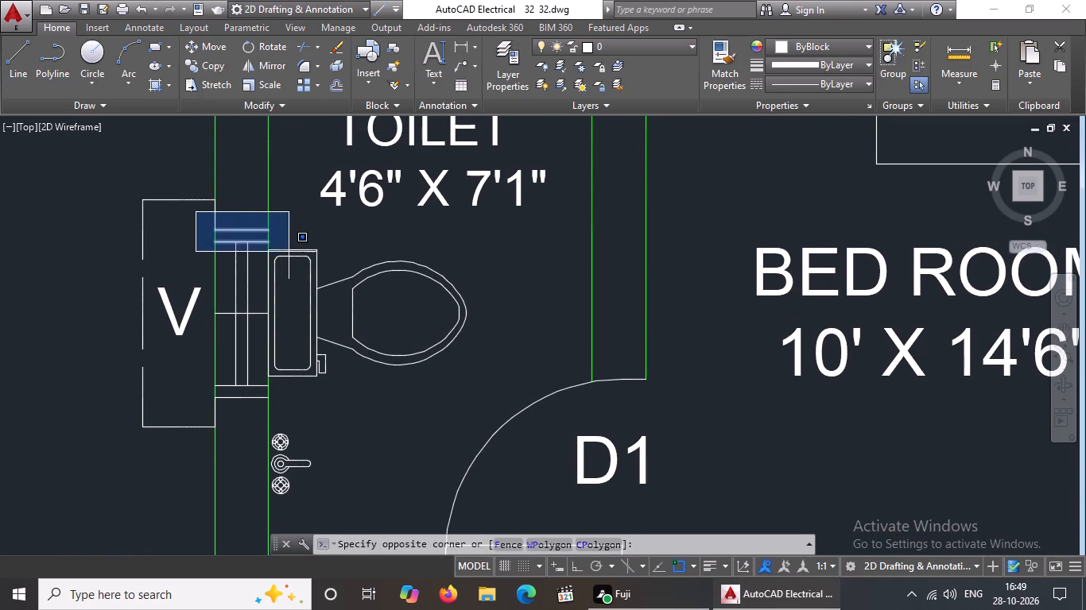
{"action": "left_click", "coordinate": [289, 252]}
{"action": "left_click", "coordinate": [807, 44]}
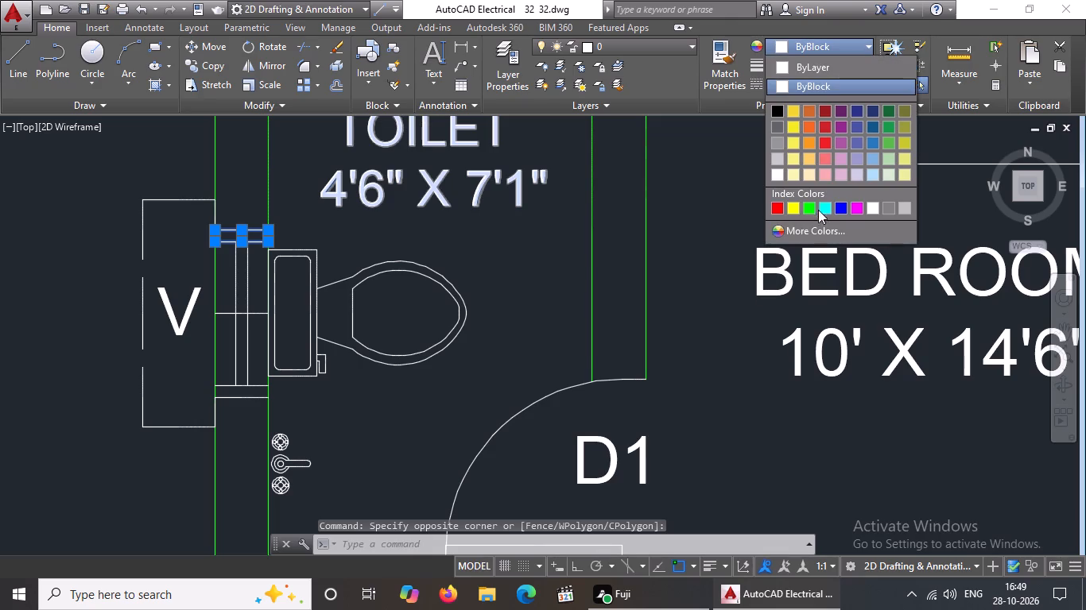
{"action": "left_click", "coordinate": [827, 207]}
{"action": "key", "text": "Escape"}
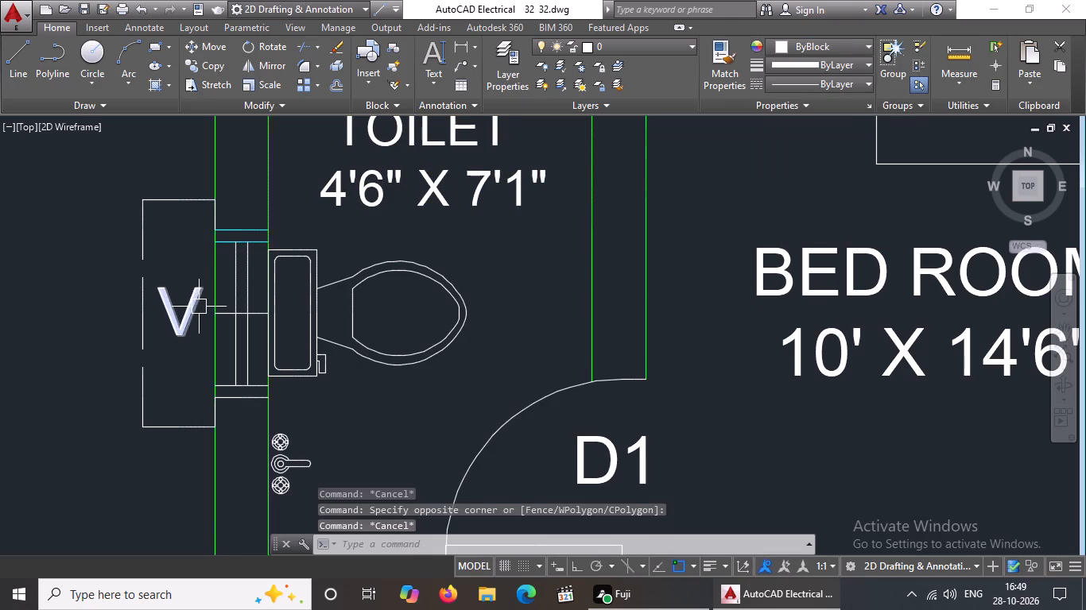
Recolour the middle horizontal line of the 4'6" X 7'1" toilet's ventilator to cyan.
{"action": "left_click", "coordinate": [200, 307]}
{"action": "key", "text": "Escape"}
{"action": "scroll", "coordinate": [198, 315], "scroll_direction": "up", "scroll_amount": 2}
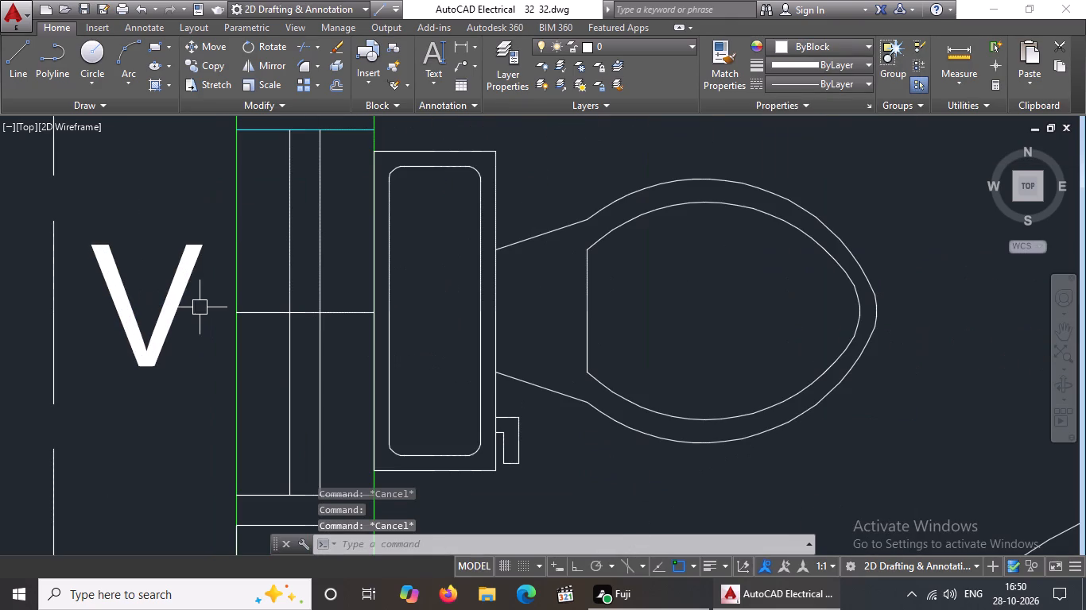
{"action": "left_click", "coordinate": [204, 298]}
{"action": "left_click_drag", "start_coordinate": [427, 348], "coordinate": [430, 341]}
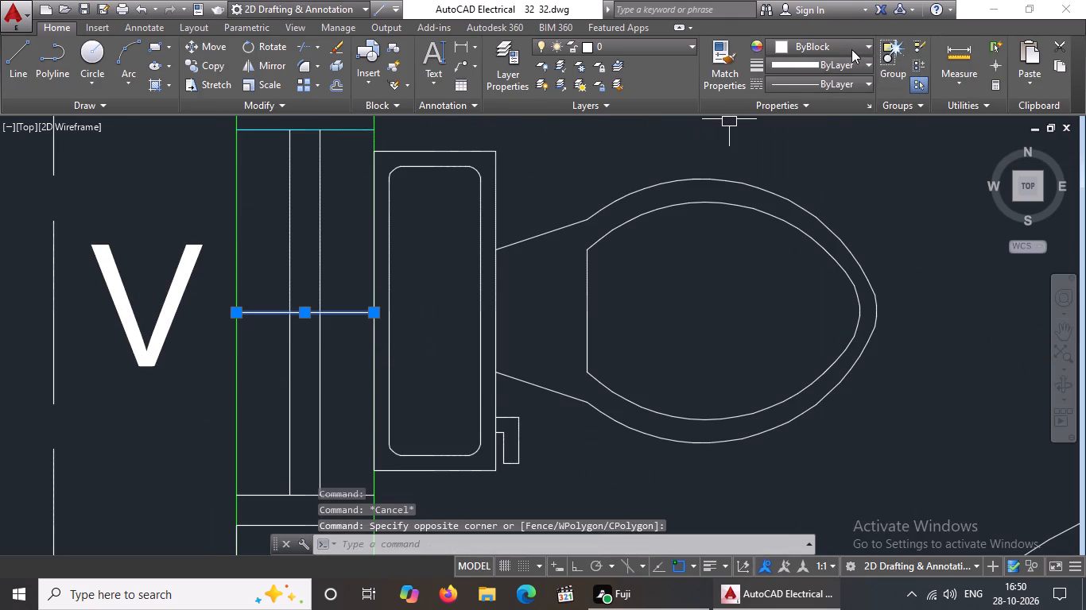
{"action": "left_click", "coordinate": [851, 41]}
{"action": "left_click", "coordinate": [825, 201]}
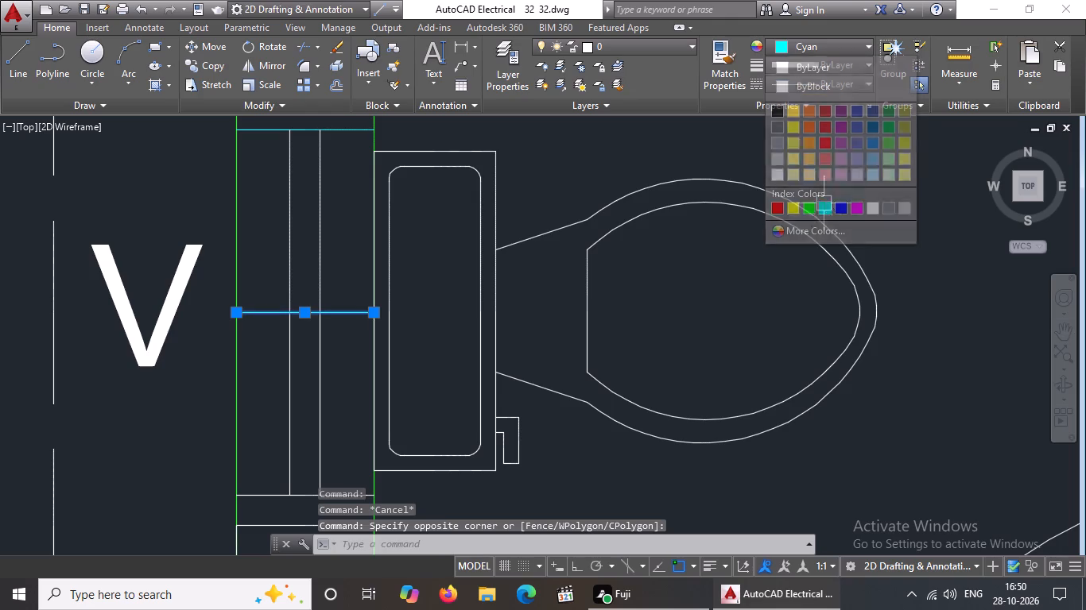
{"action": "key", "text": "Escape"}
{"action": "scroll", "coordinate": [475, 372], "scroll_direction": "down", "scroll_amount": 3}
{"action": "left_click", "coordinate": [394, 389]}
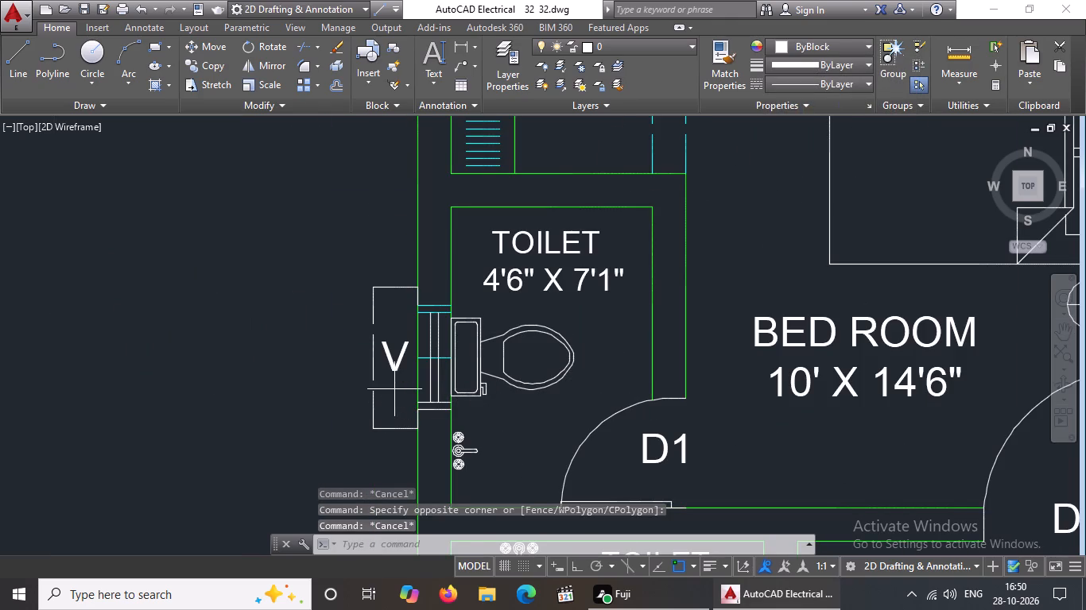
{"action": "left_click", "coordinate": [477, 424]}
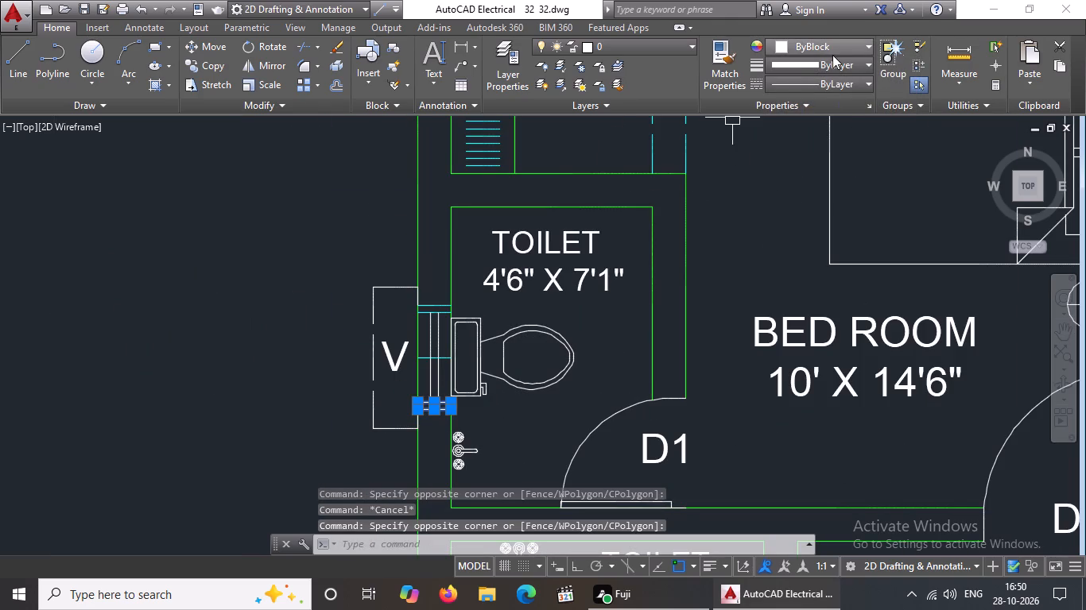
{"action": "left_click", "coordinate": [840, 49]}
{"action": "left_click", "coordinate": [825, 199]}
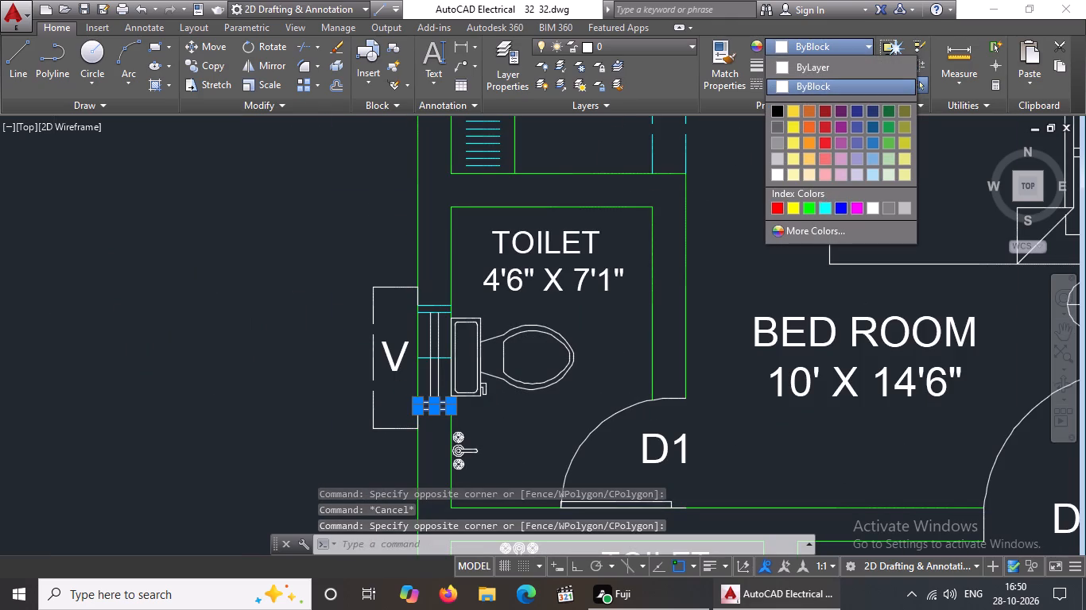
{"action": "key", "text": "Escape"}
Recolour the lower pair of horizontal lines of the 4'6" X 7'1" toilet's ventilator to cyan.
{"action": "left_click", "coordinate": [404, 401]}
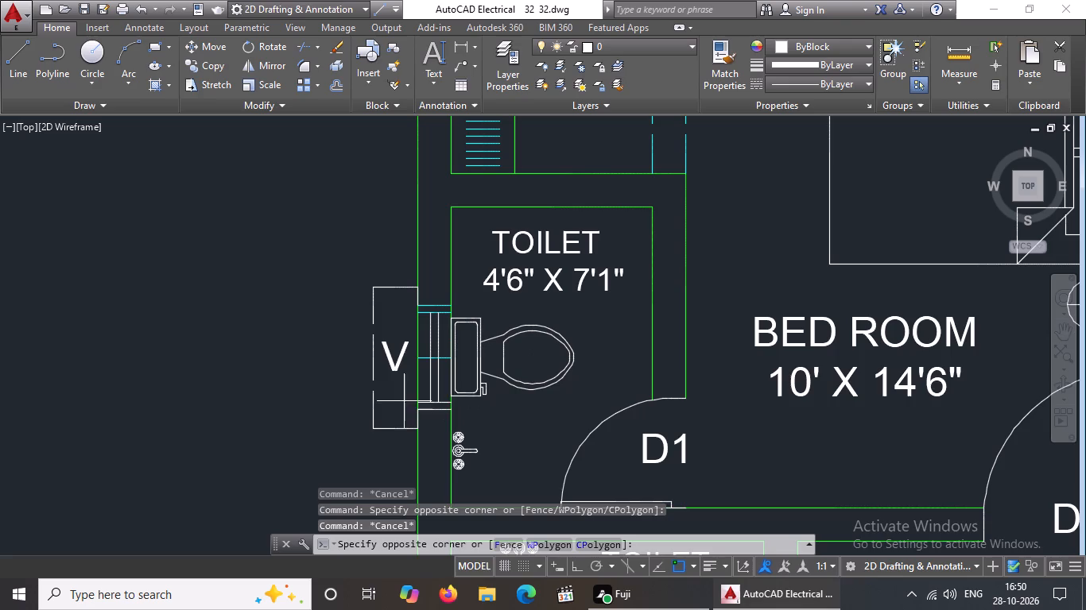
{"action": "left_click", "coordinate": [493, 412]}
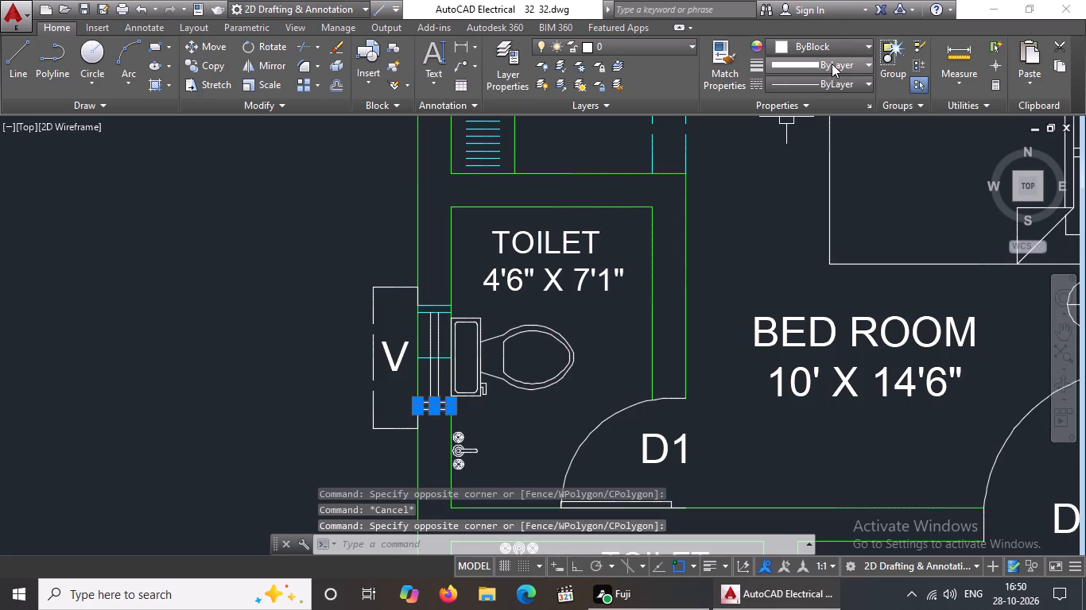
{"action": "left_click", "coordinate": [818, 42]}
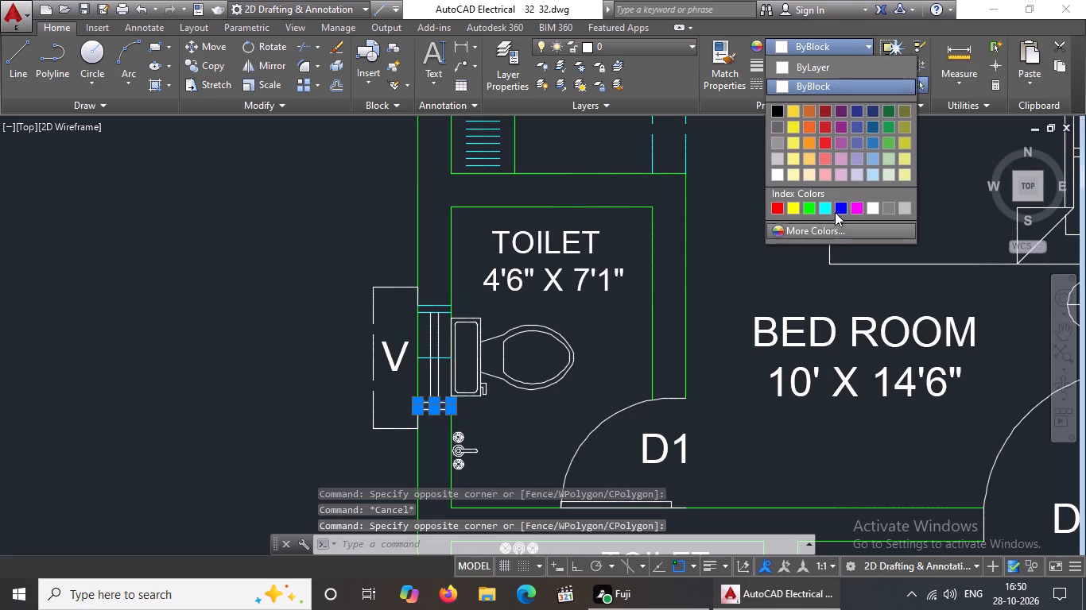
{"action": "left_click", "coordinate": [820, 206]}
{"action": "key", "text": "Escape"}
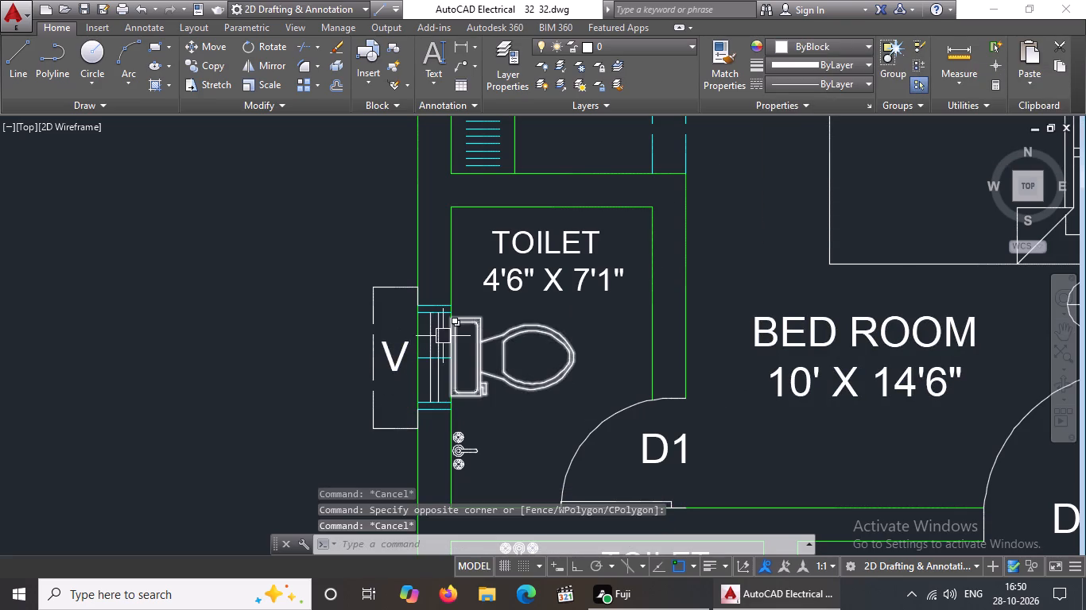
Recolour both vertical lines inside the 4'6" X 7'1" toilet's ventilator to cyan.
{"action": "left_click", "coordinate": [432, 335]}
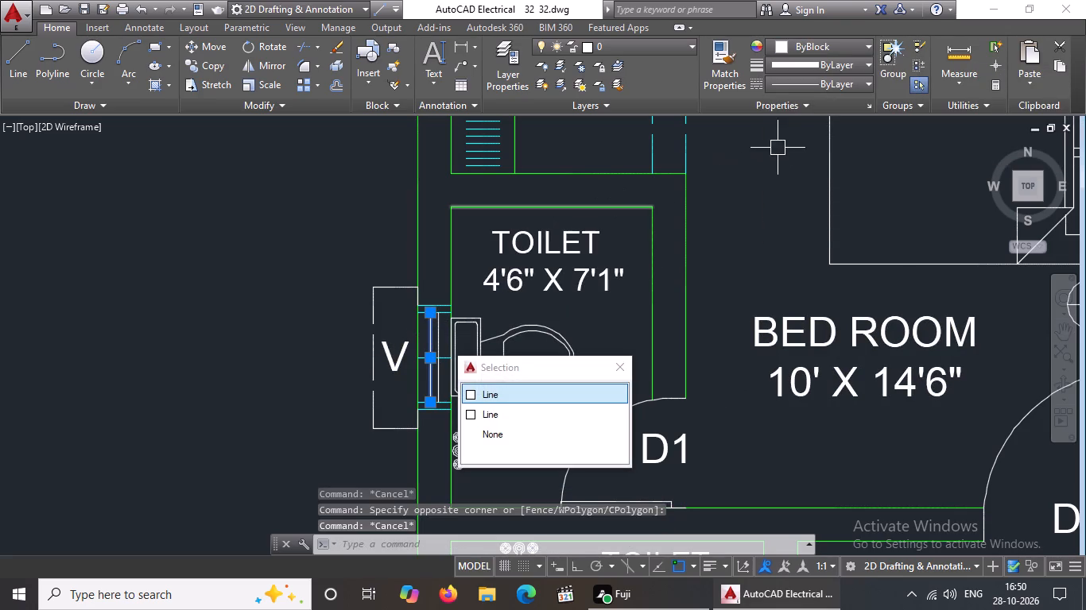
{"action": "left_click", "coordinate": [809, 49]}
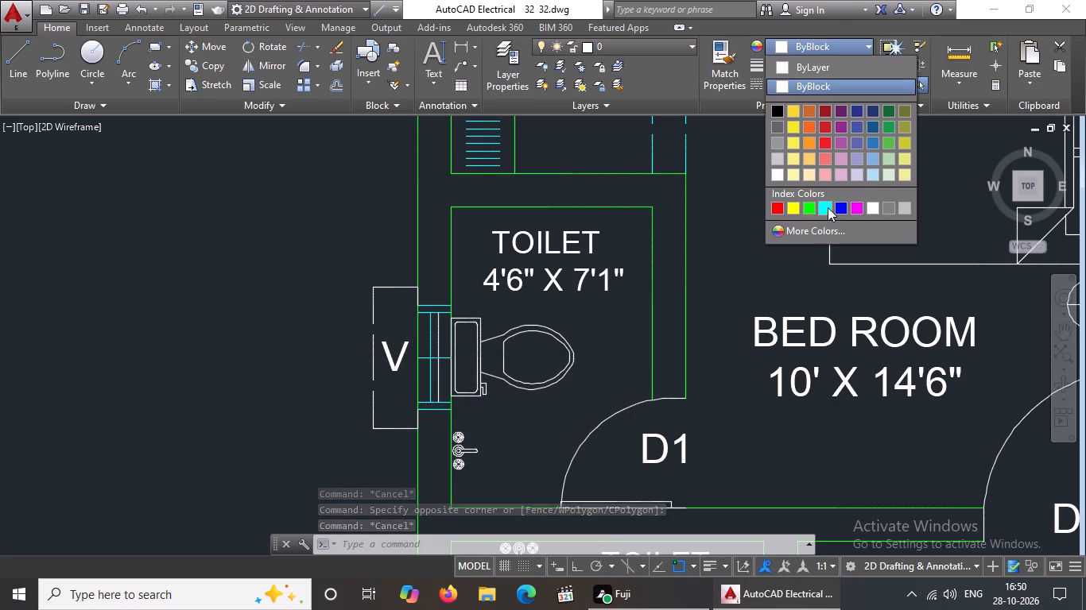
{"action": "left_click", "coordinate": [828, 207]}
{"action": "key", "text": "Escape"}
{"action": "scroll", "coordinate": [457, 336], "scroll_direction": "up", "scroll_amount": 1}
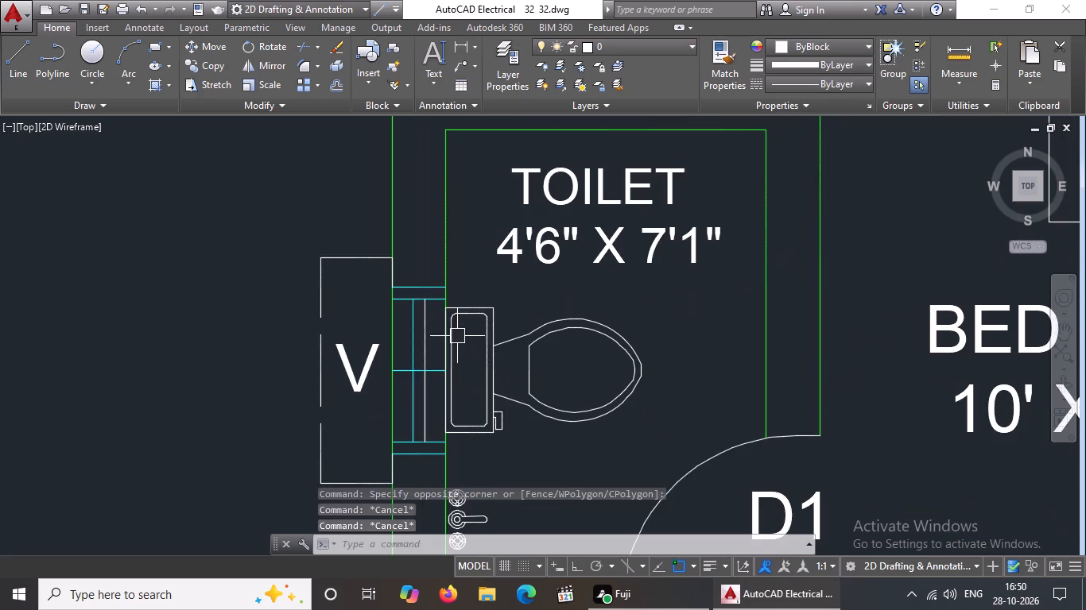
{"action": "left_click_drag", "start_coordinate": [425, 338], "coordinate": [435, 331]}
{"action": "left_click", "coordinate": [820, 41]}
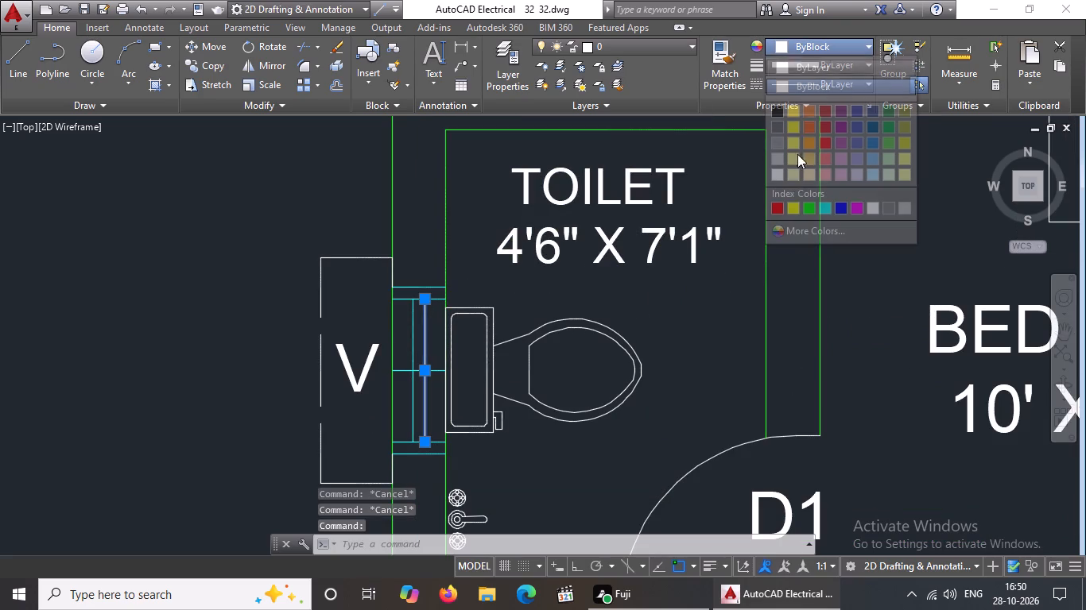
{"action": "left_click", "coordinate": [824, 206]}
{"action": "key", "text": "Escape"}
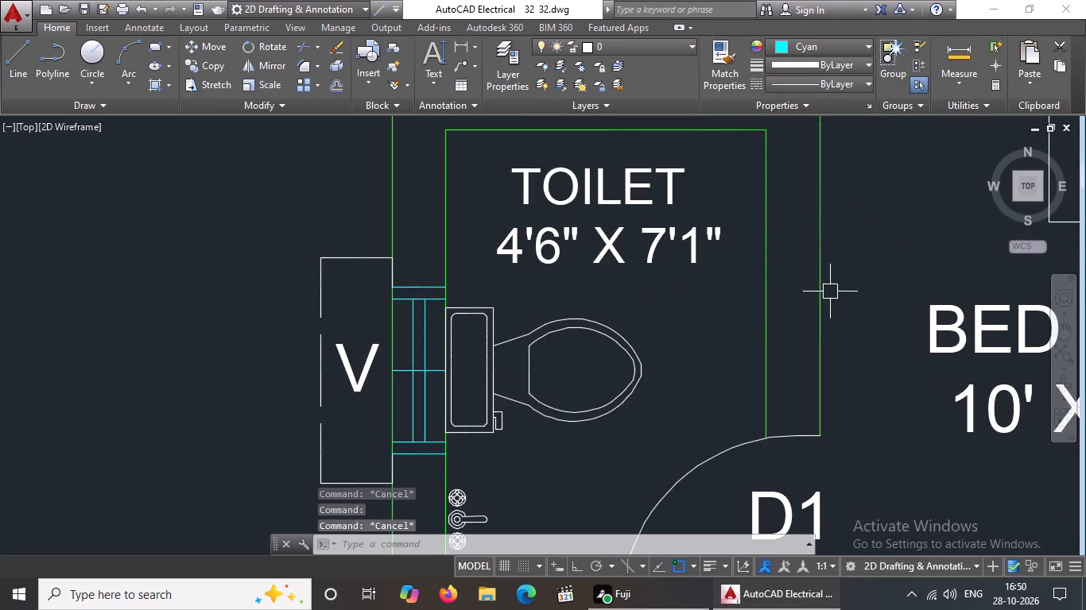
Recolour the dashed outline of the 4'6" X 7'1" toilet's ventilator to cyan together with its V label.
{"action": "scroll", "coordinate": [581, 387], "scroll_direction": "up", "scroll_amount": 1}
{"action": "scroll", "coordinate": [581, 386], "scroll_direction": "down", "scroll_amount": 2}
{"action": "left_click_drag", "start_coordinate": [343, 267], "coordinate": [350, 288]}
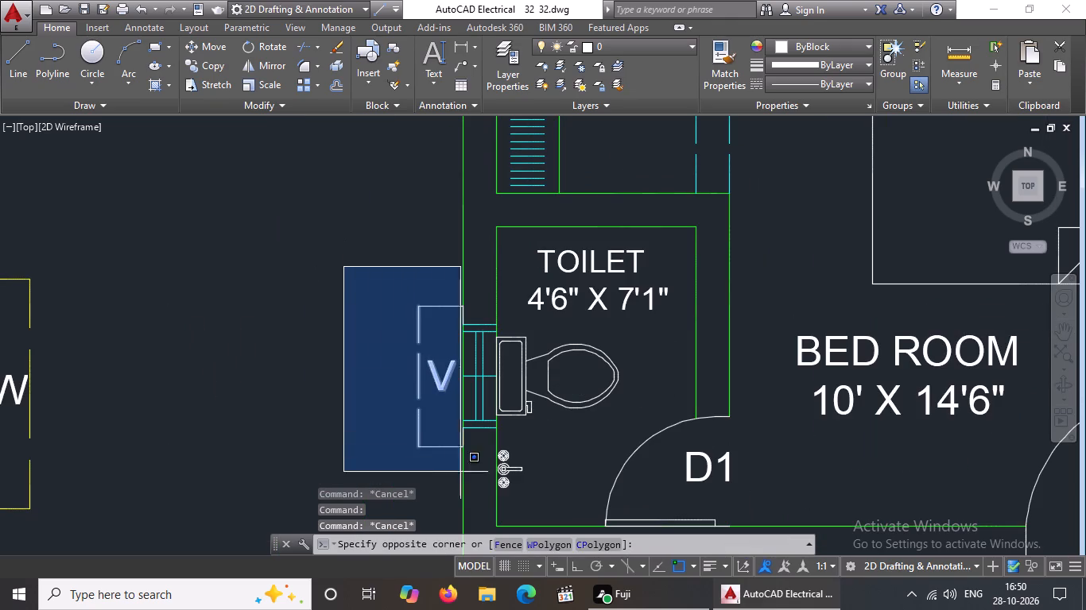
{"action": "left_click_drag", "start_coordinate": [476, 480], "coordinate": [477, 470]}
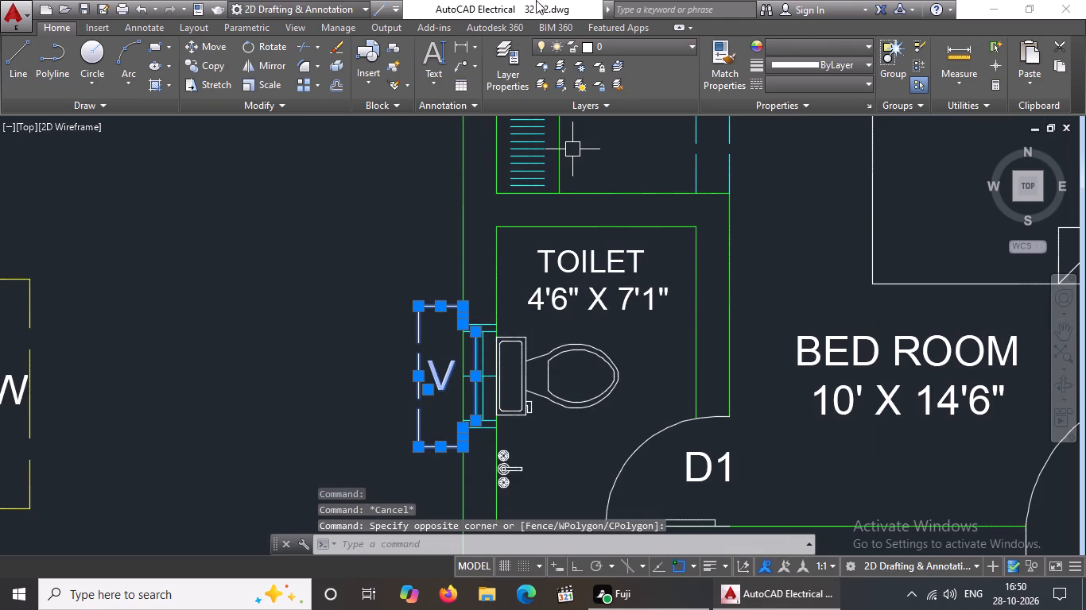
{"action": "left_click", "coordinate": [835, 38]}
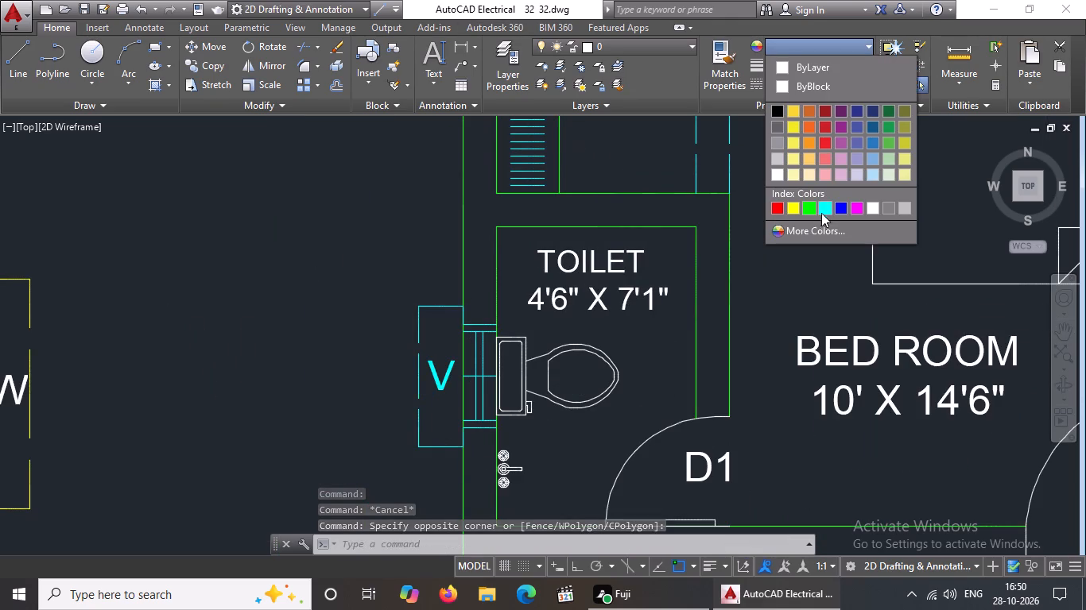
{"action": "left_click", "coordinate": [828, 203]}
{"action": "key", "text": "Escape"}
Set the V label of the 4'6" X 7'1" toilet's ventilator back to ByBlock colour.
{"action": "left_click", "coordinate": [429, 380]}
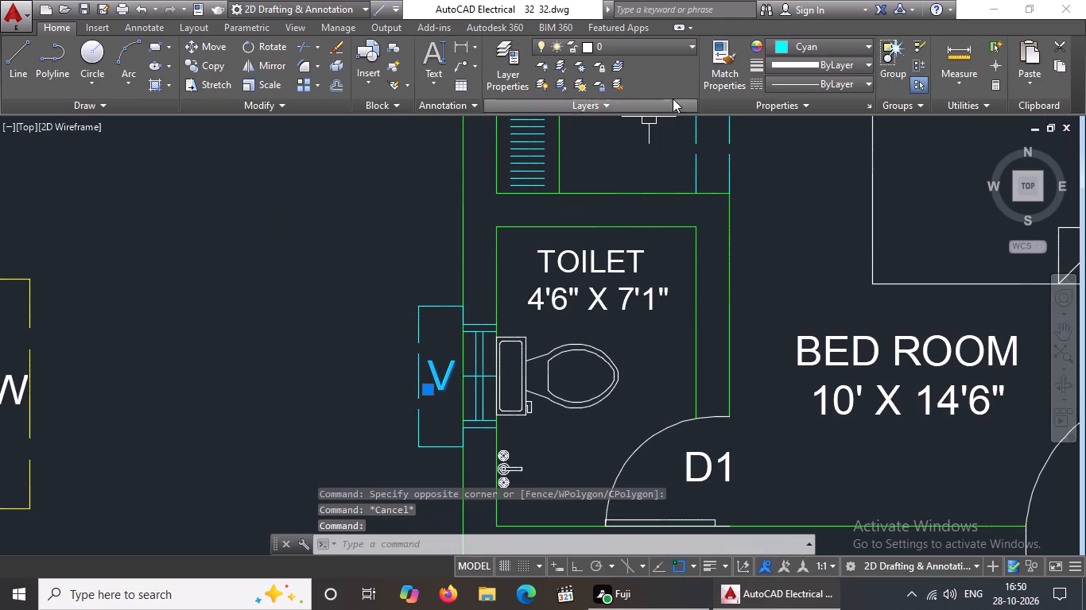
{"action": "left_click", "coordinate": [849, 46]}
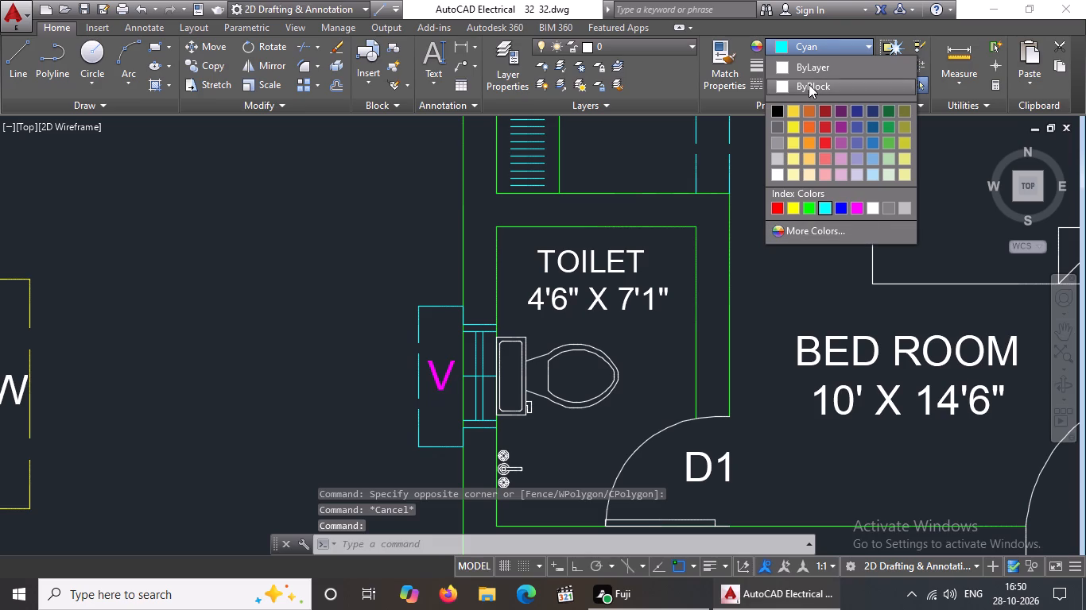
{"action": "left_click", "coordinate": [809, 84]}
{"action": "key", "text": "Escape"}
Recolour the upper pair of horizontal lines of the 7' X 4' toilet's ventilator to cyan.
{"action": "scroll", "coordinate": [650, 286], "scroll_direction": "down", "scroll_amount": 3}
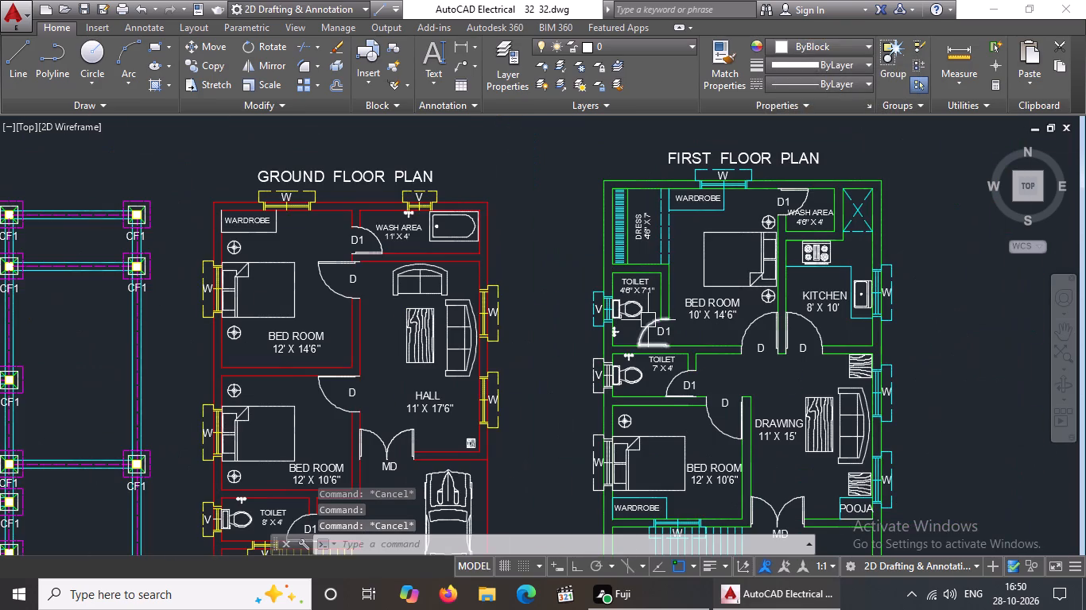
{"action": "scroll", "coordinate": [621, 373], "scroll_direction": "up", "scroll_amount": 3}
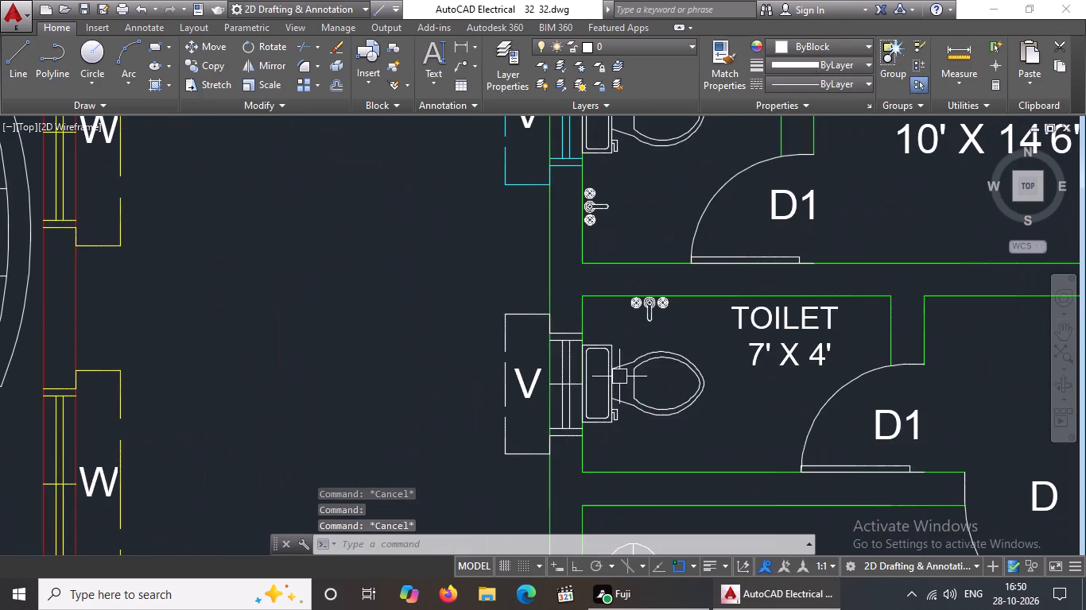
{"action": "scroll", "coordinate": [542, 339], "scroll_direction": "up", "scroll_amount": 2}
{"action": "left_click", "coordinate": [535, 311]}
{"action": "left_click", "coordinate": [681, 372]}
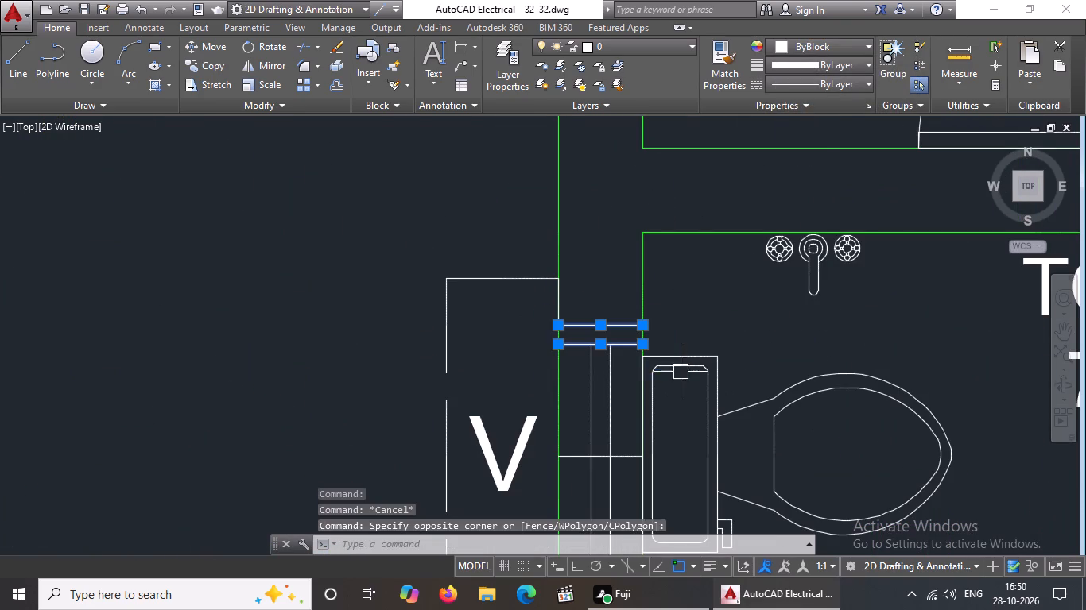
{"action": "left_click", "coordinate": [831, 41]}
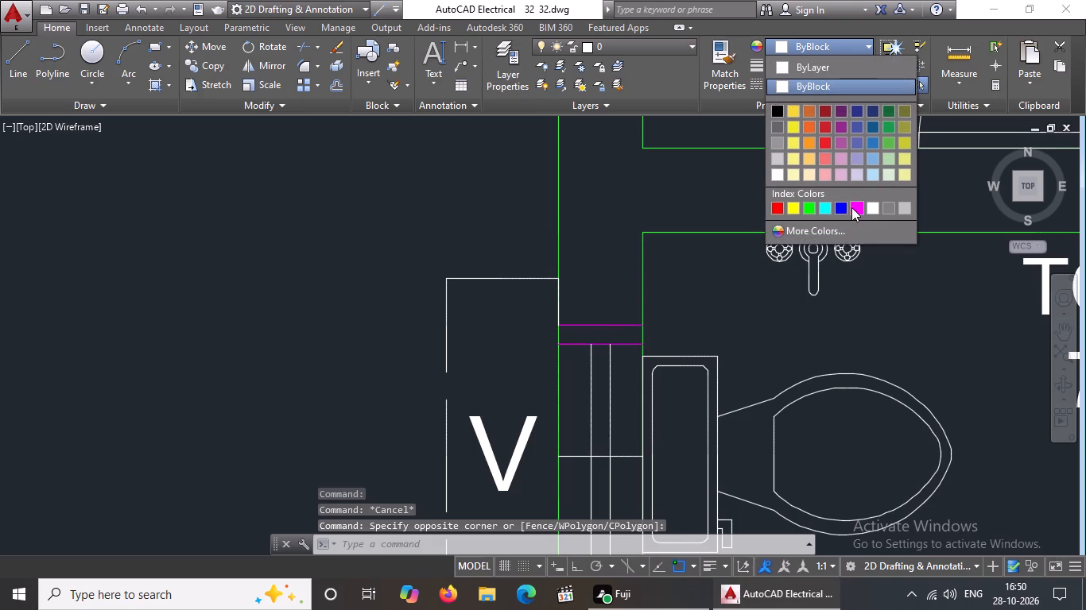
{"action": "left_click", "coordinate": [822, 200]}
{"action": "key", "text": "Escape"}
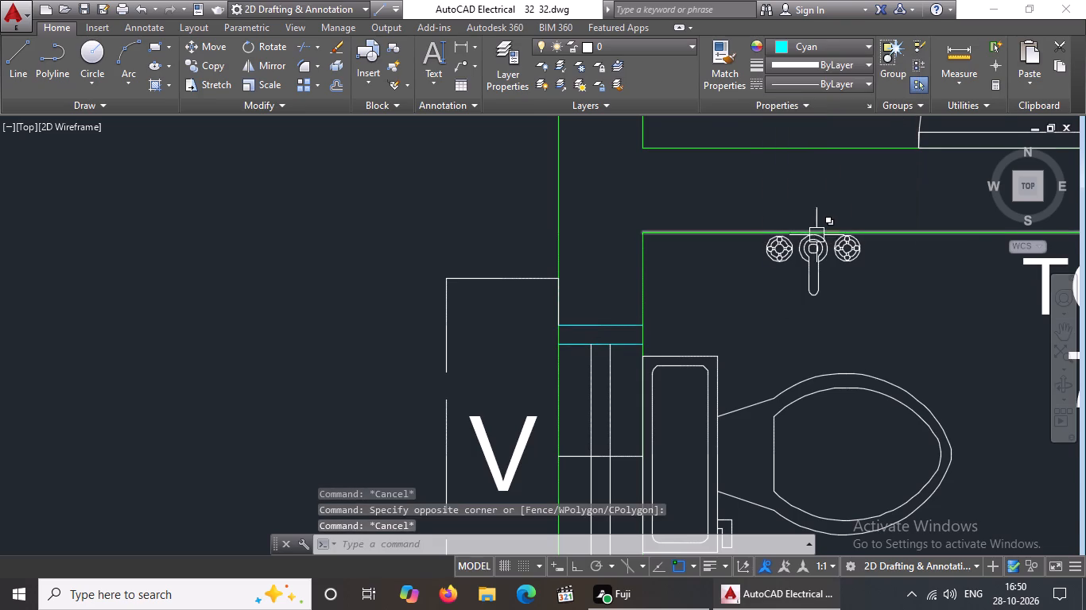
Recolour the middle horizontal line of the 7' X 4' toilet's ventilator to cyan.
{"action": "scroll", "coordinate": [809, 254], "scroll_direction": "down", "scroll_amount": 1}
{"action": "scroll", "coordinate": [673, 366], "scroll_direction": "up", "scroll_amount": 2}
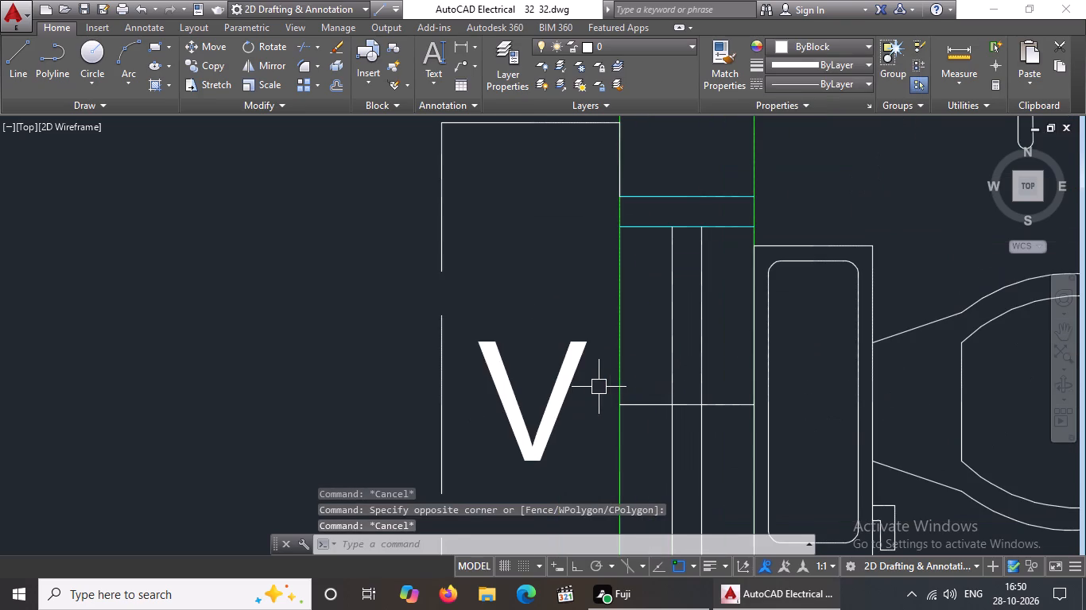
{"action": "left_click", "coordinate": [594, 388]}
{"action": "left_click", "coordinate": [780, 437]}
{"action": "left_click", "coordinate": [840, 48]}
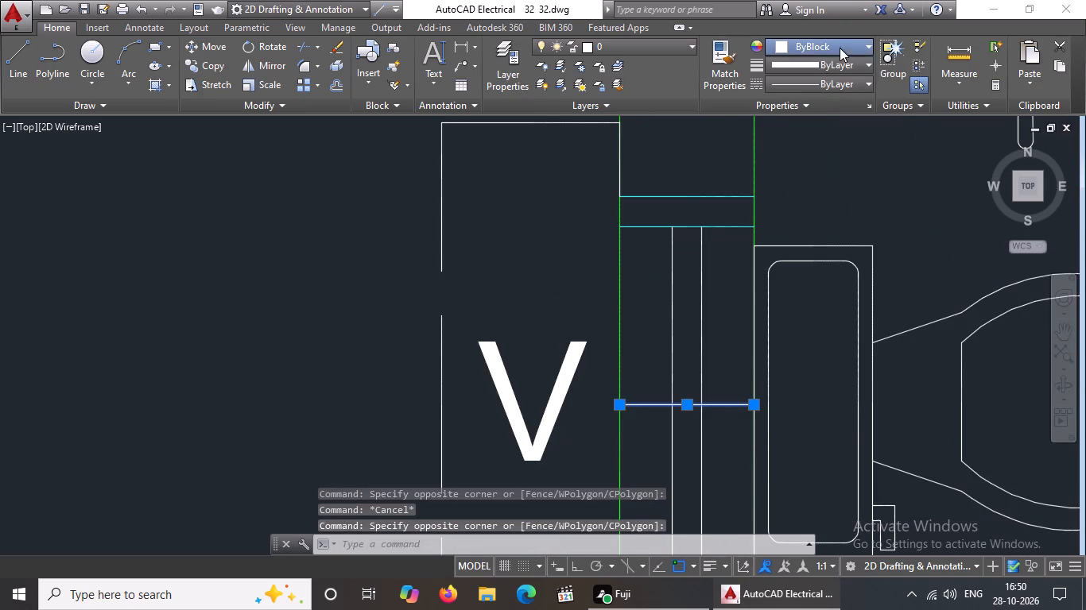
{"action": "left_click", "coordinate": [824, 208]}
Recolour the lower pair of horizontal lines of the 7' X 4' toilet's ventilator to cyan.
{"action": "scroll", "coordinate": [752, 290], "scroll_direction": "down", "scroll_amount": 2}
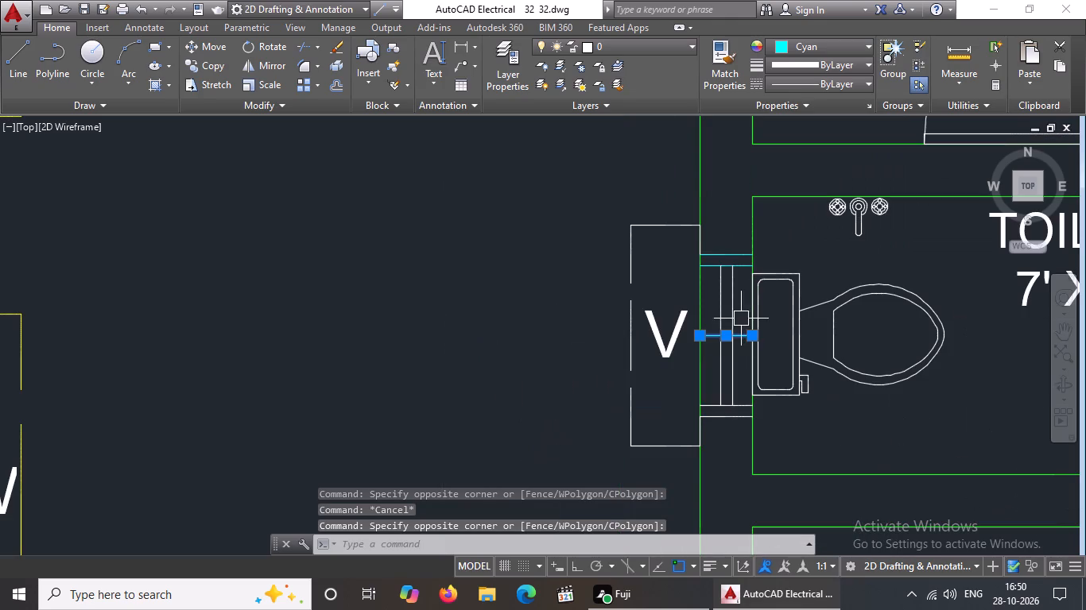
{"action": "left_click", "coordinate": [675, 396]}
{"action": "left_click", "coordinate": [769, 431]}
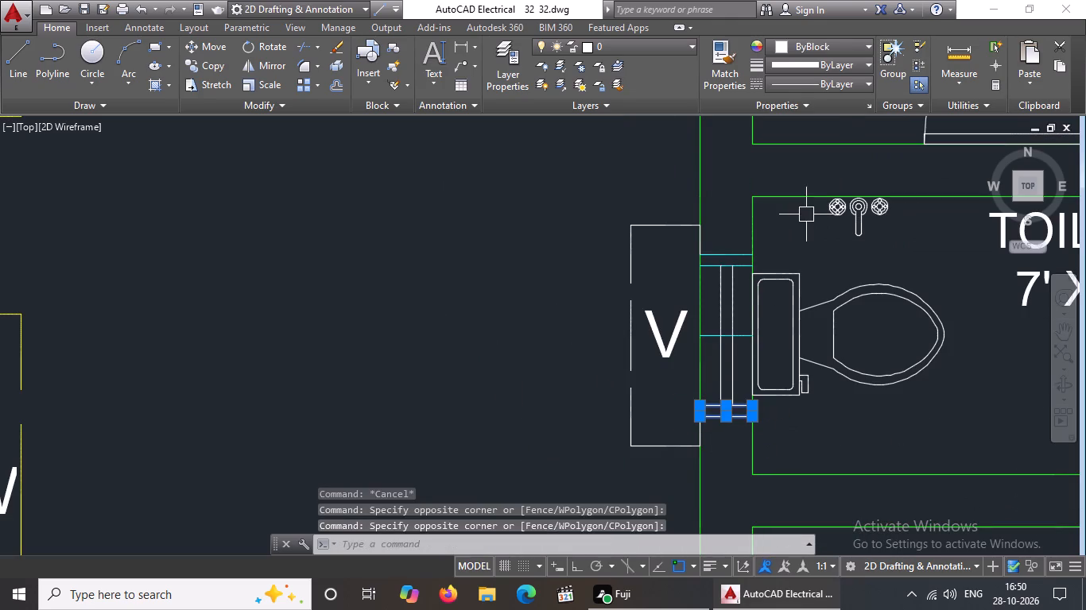
{"action": "left_click", "coordinate": [851, 52]}
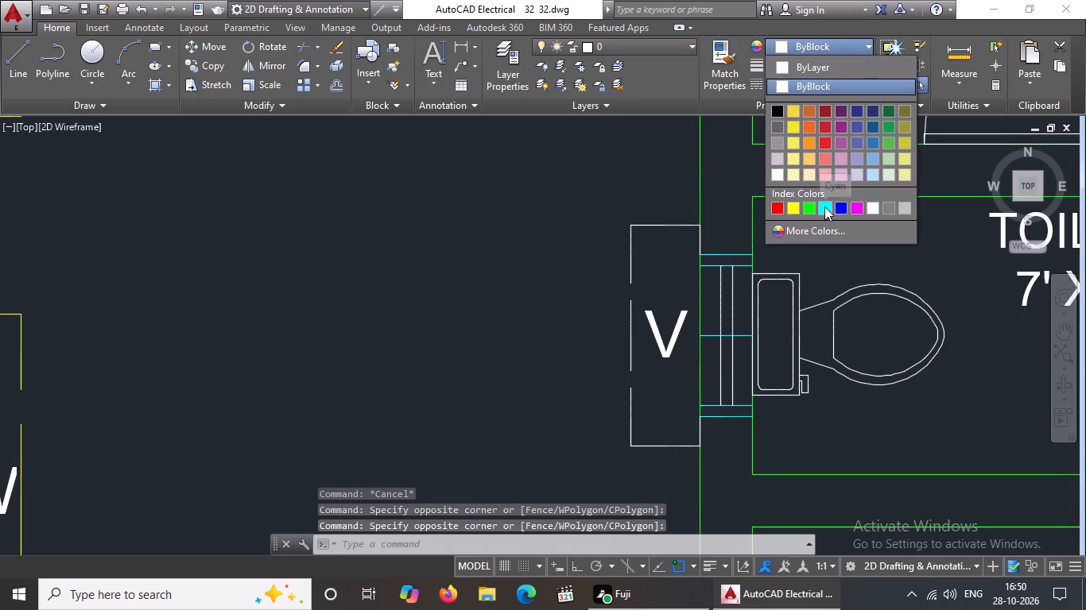
{"action": "left_click", "coordinate": [824, 206]}
{"action": "key", "text": "Escape"}
Recolour both vertical lines of the 7' X 4' toilet's ventilator to cyan, one after the other.
{"action": "left_click", "coordinate": [723, 300]}
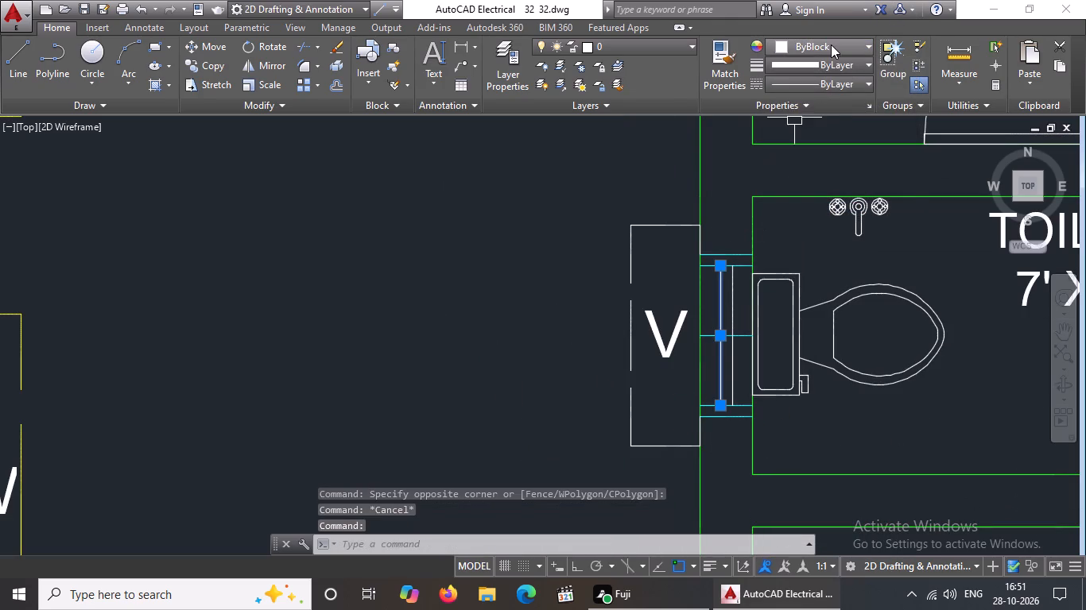
{"action": "left_click_drag", "start_coordinate": [831, 43], "coordinate": [831, 50]}
{"action": "left_click", "coordinate": [820, 204]}
{"action": "key", "text": "Escape"}
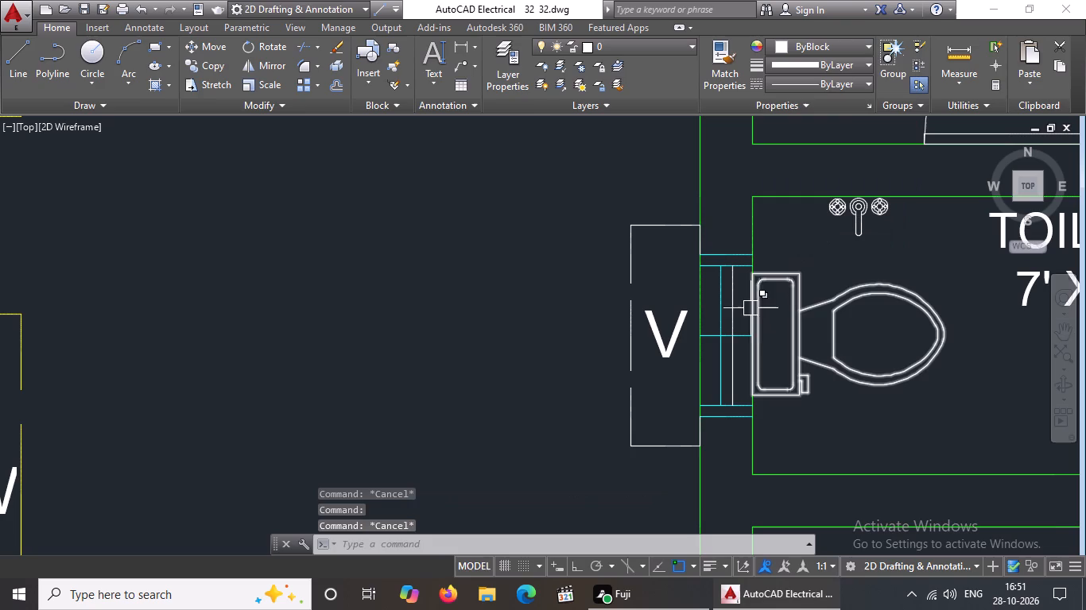
{"action": "left_click_drag", "start_coordinate": [735, 306], "coordinate": [741, 283]}
{"action": "left_click", "coordinate": [853, 53]}
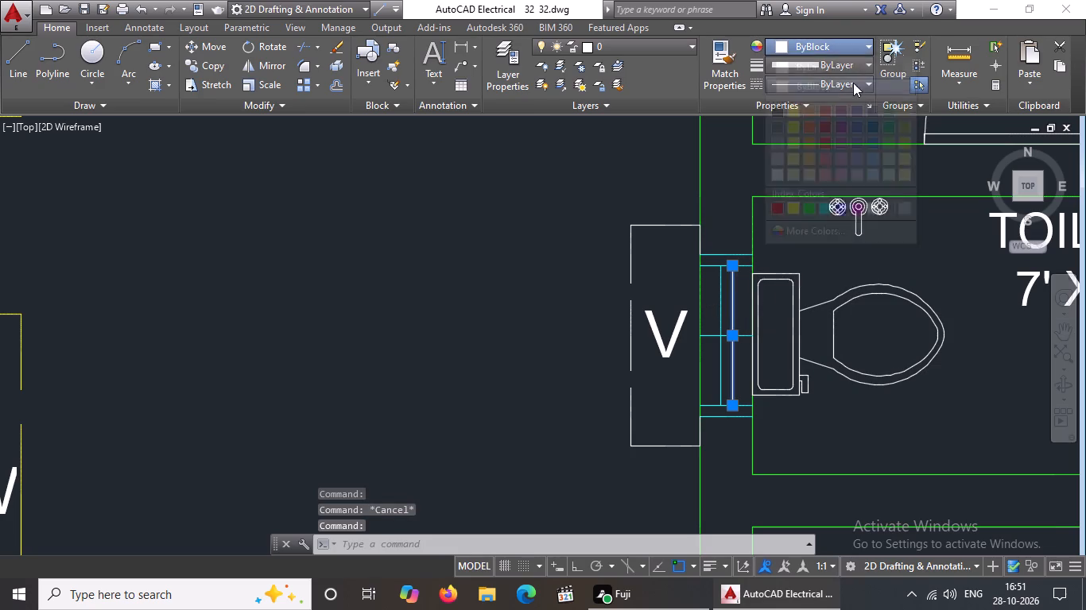
{"action": "left_click", "coordinate": [822, 203]}
{"action": "key", "text": "Escape"}
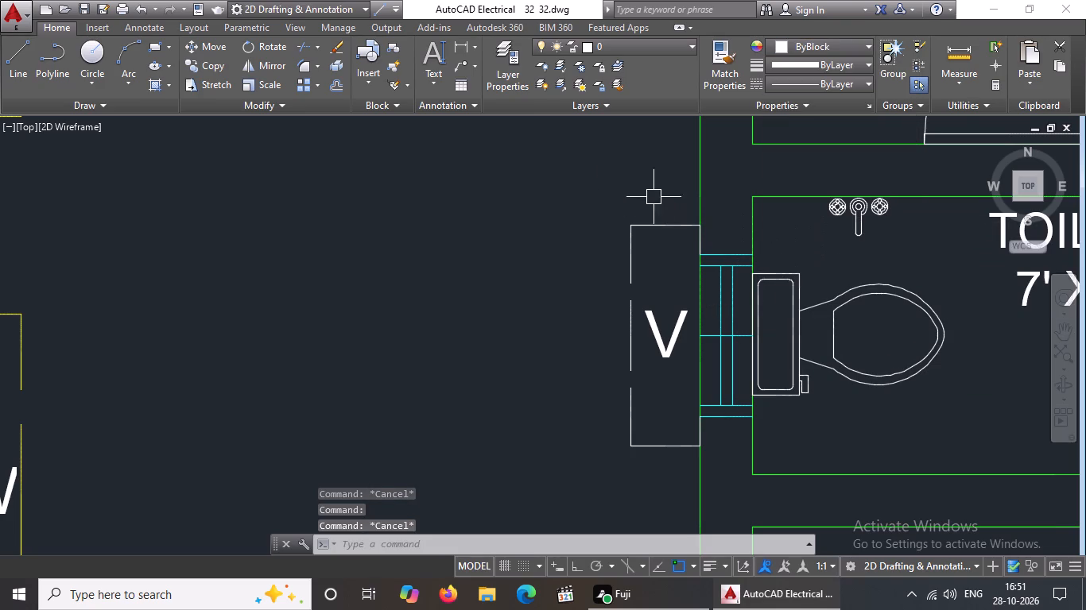
Recolour the dashed outline of the 7' X 4' toilet's ventilator, together with its V label, to cyan.
{"action": "left_click_drag", "start_coordinate": [591, 183], "coordinate": [595, 216]}
{"action": "left_click_drag", "start_coordinate": [720, 489], "coordinate": [720, 473]}
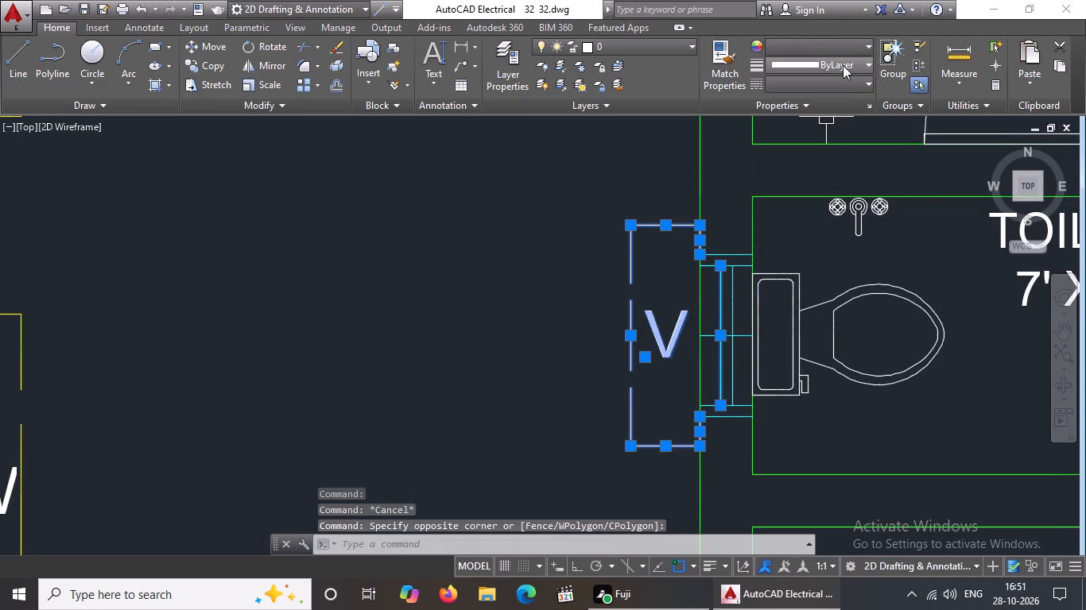
{"action": "left_click", "coordinate": [839, 37]}
{"action": "left_click", "coordinate": [851, 50]}
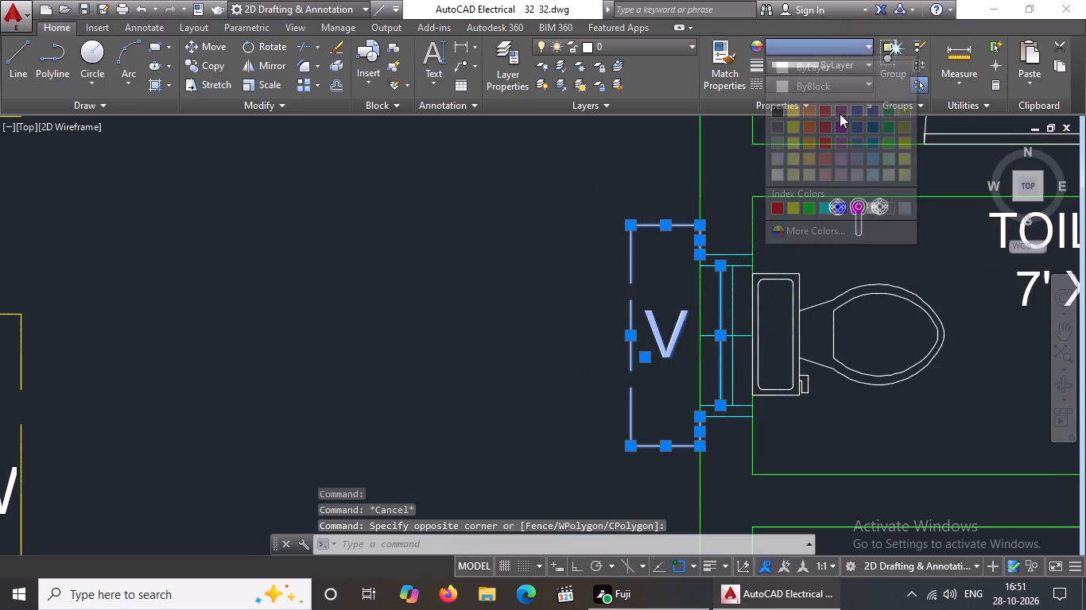
{"action": "left_click", "coordinate": [824, 209]}
{"action": "key", "text": "Escape"}
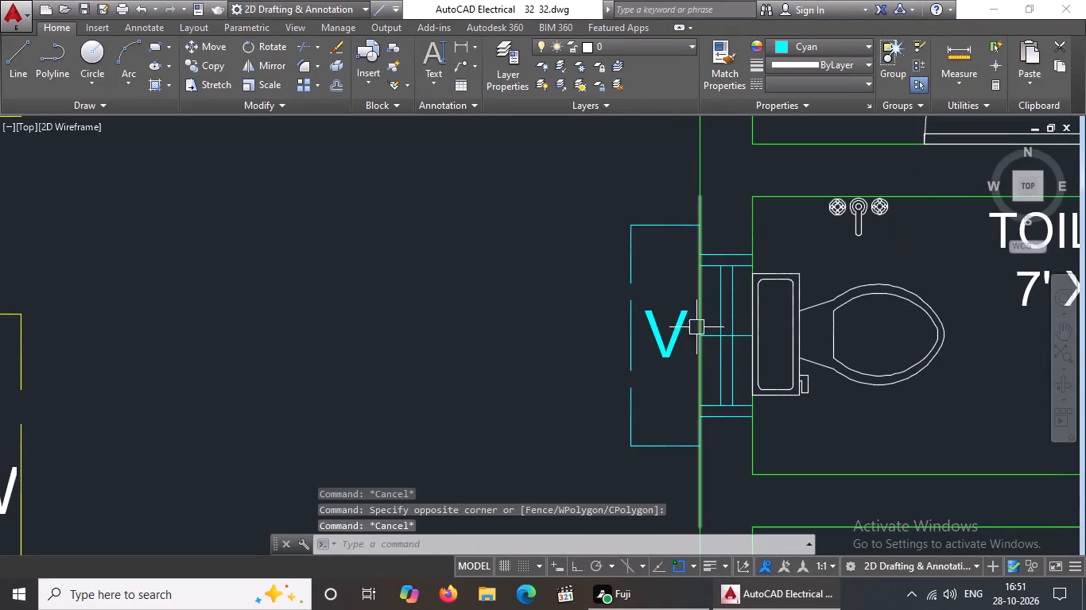
Set the V label of the 7' X 4' toilet's ventilator back to ByBlock colour.
{"action": "left_click", "coordinate": [689, 330]}
{"action": "left_click", "coordinate": [853, 47]}
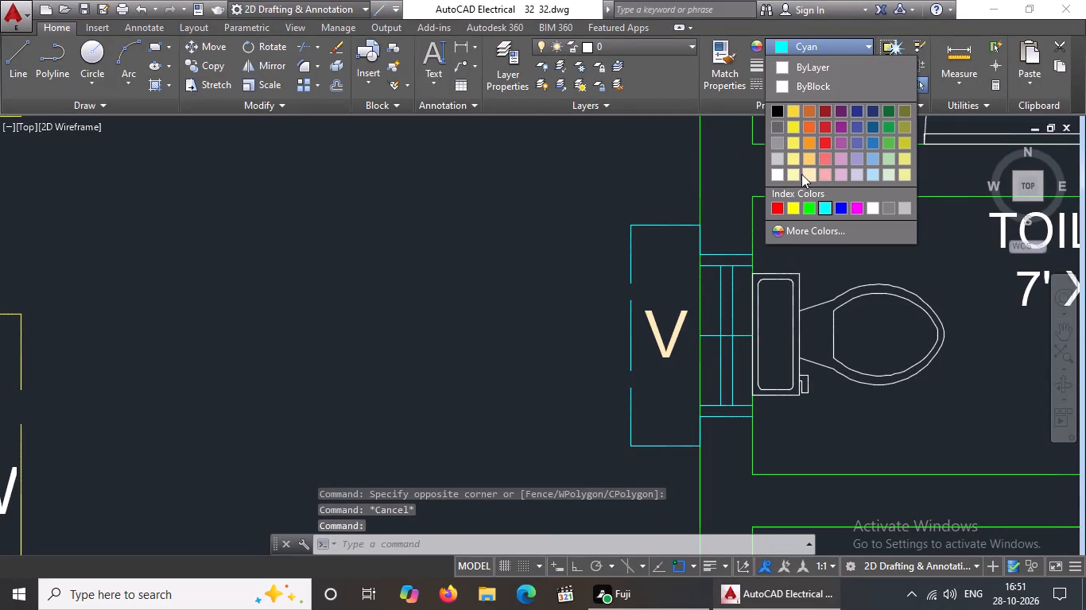
{"action": "left_click", "coordinate": [804, 83]}
{"action": "key", "text": "Escape"}
Recolour the white bottom line of the pooja box to cyan.
{"action": "scroll", "coordinate": [677, 253], "scroll_direction": "down", "scroll_amount": 3}
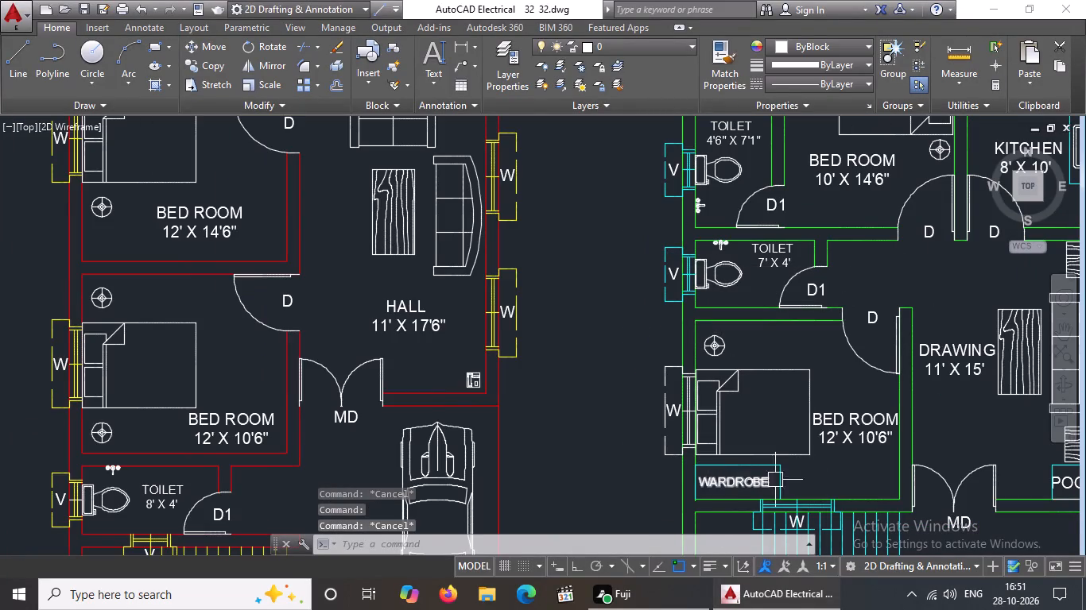
{"action": "scroll", "coordinate": [803, 419], "scroll_direction": "down", "scroll_amount": 1}
{"action": "scroll", "coordinate": [822, 423], "scroll_direction": "up", "scroll_amount": 1}
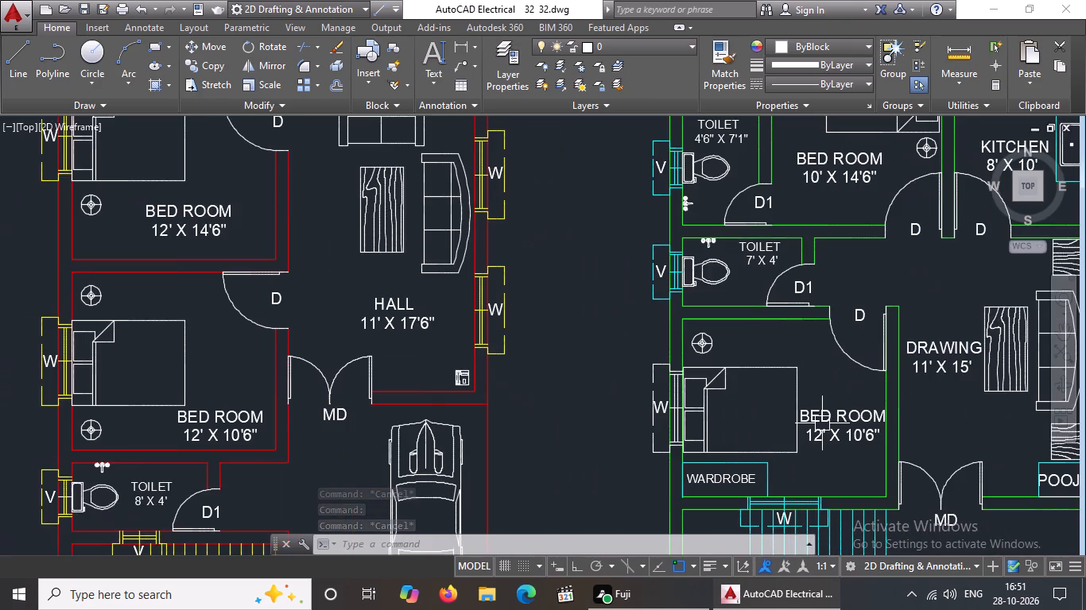
{"action": "scroll", "coordinate": [822, 423], "scroll_direction": "down", "scroll_amount": 2}
{"action": "scroll", "coordinate": [930, 478], "scroll_direction": "up", "scroll_amount": 4}
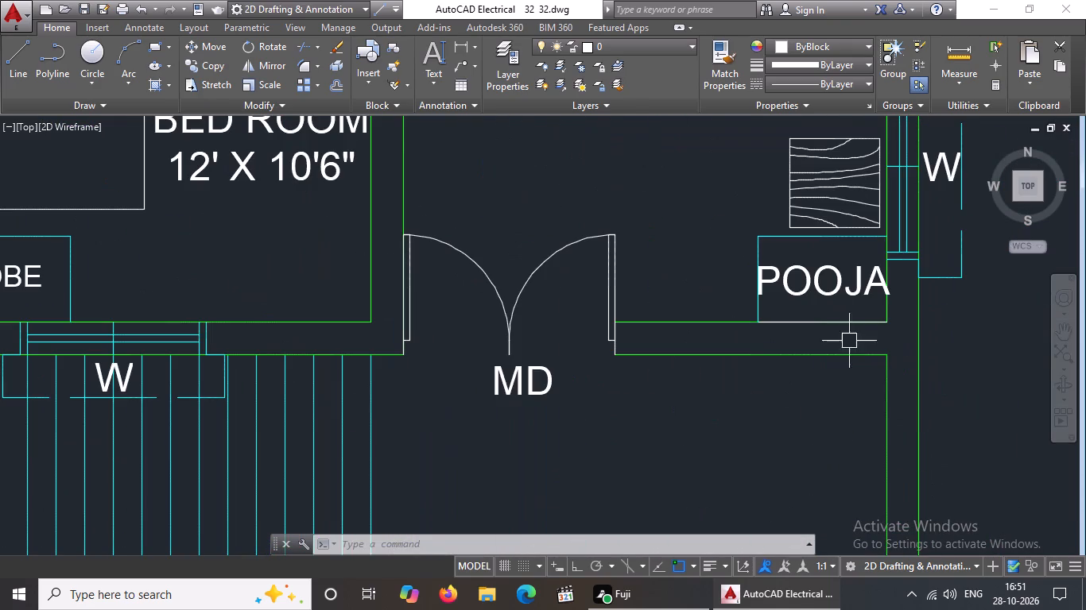
{"action": "left_click", "coordinate": [839, 319]}
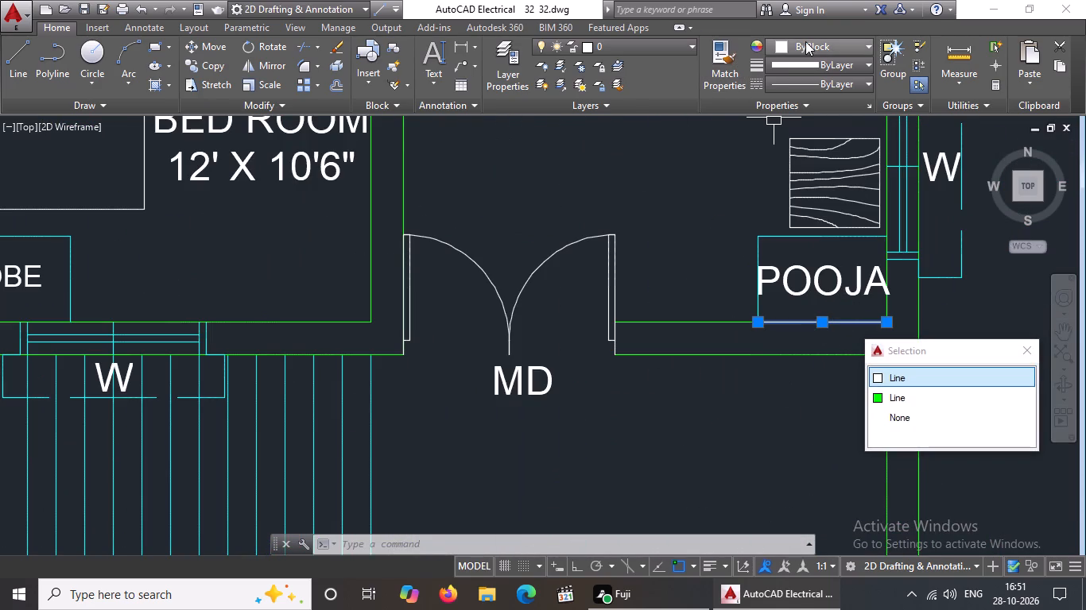
{"action": "left_click", "coordinate": [805, 41]}
{"action": "left_click", "coordinate": [827, 203]}
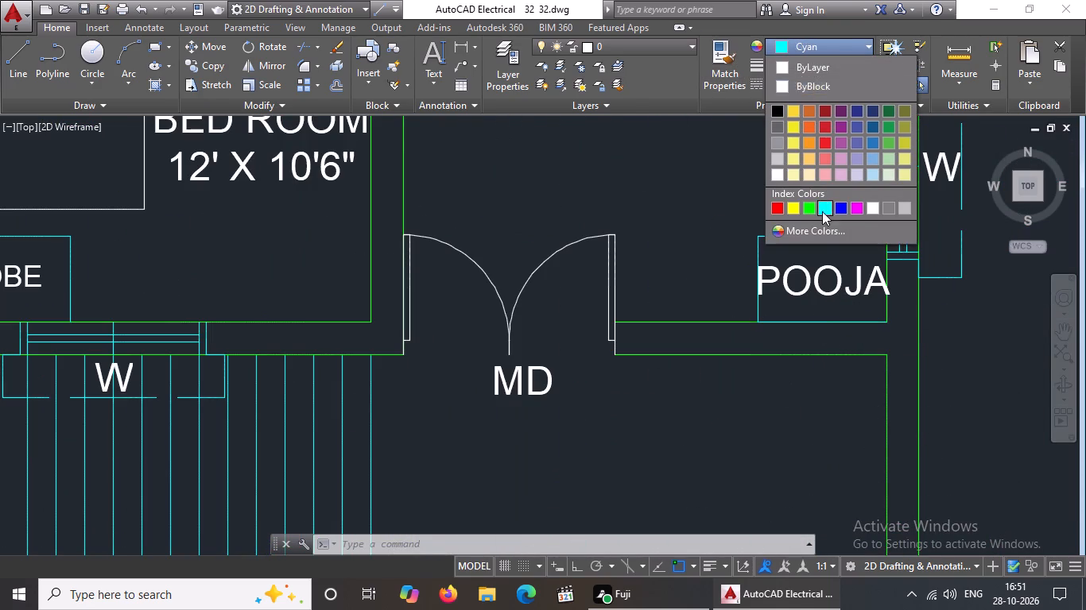
{"action": "key", "text": "grave"}
{"action": "key", "text": "Escape"}
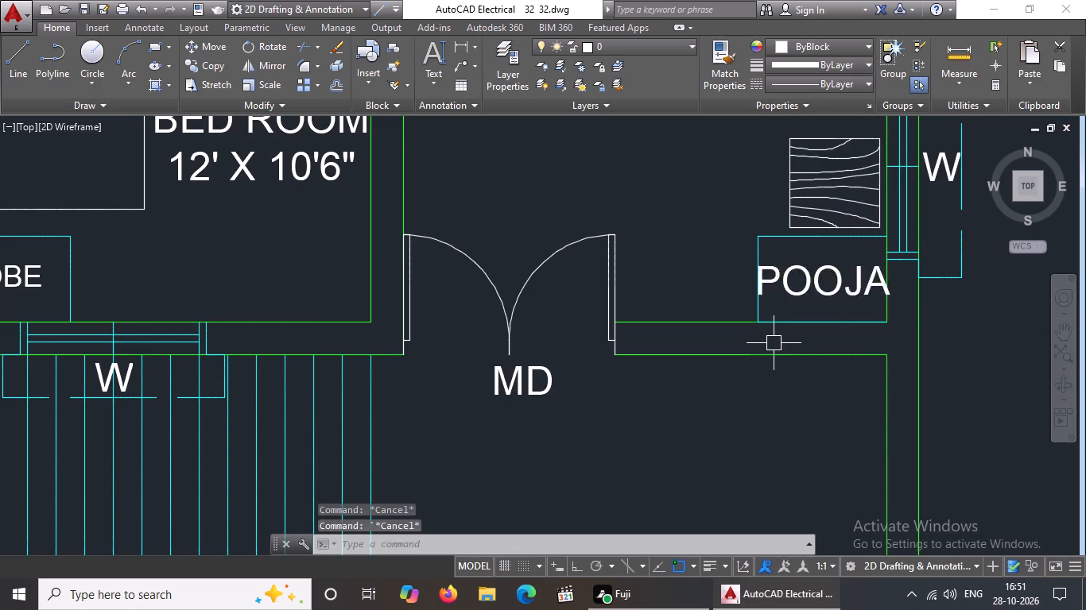
Recolour the lower pair of horizontal lines of the window behind the 12' X 10'6" bedroom's bed to cyan.
{"action": "scroll", "coordinate": [774, 343], "scroll_direction": "down", "scroll_amount": 3}
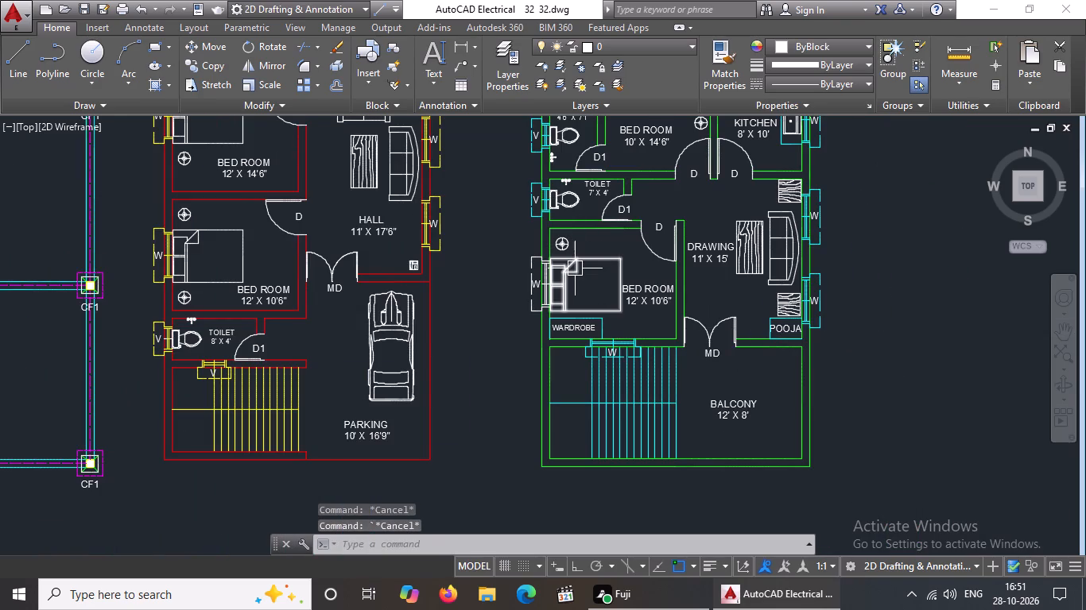
{"action": "scroll", "coordinate": [567, 288], "scroll_direction": "up", "scroll_amount": 4}
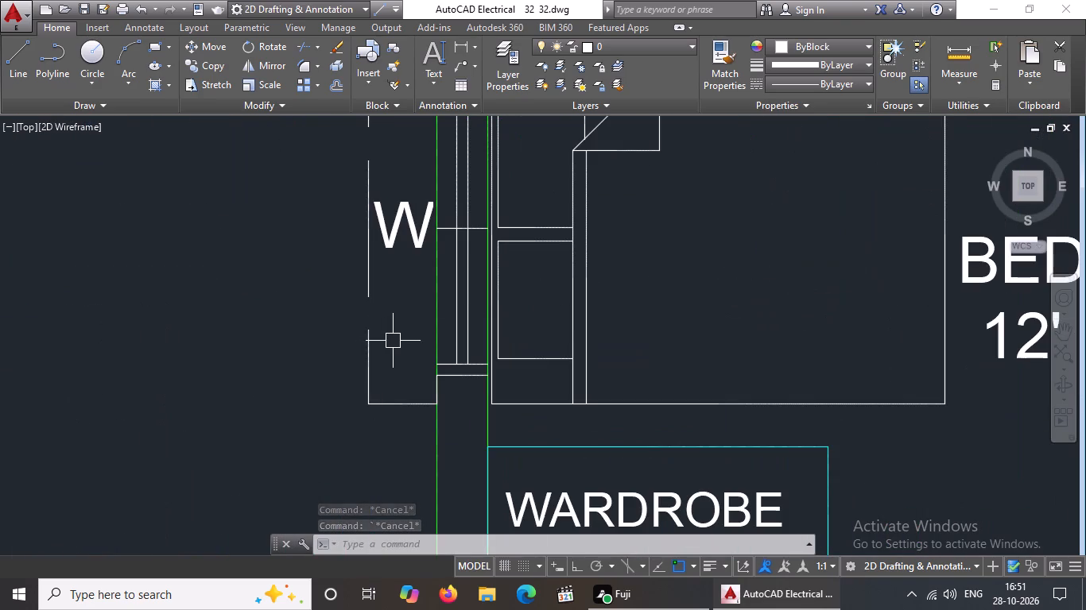
{"action": "left_click_drag", "start_coordinate": [402, 339], "coordinate": [417, 357]}
{"action": "left_click", "coordinate": [514, 400]}
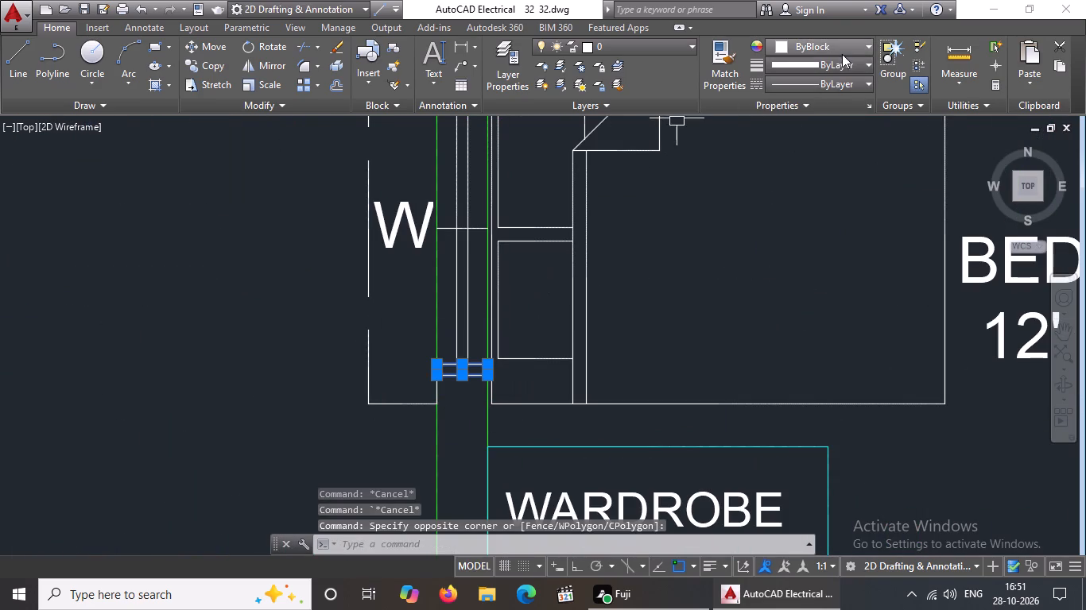
{"action": "left_click", "coordinate": [842, 48]}
{"action": "left_click", "coordinate": [827, 205]}
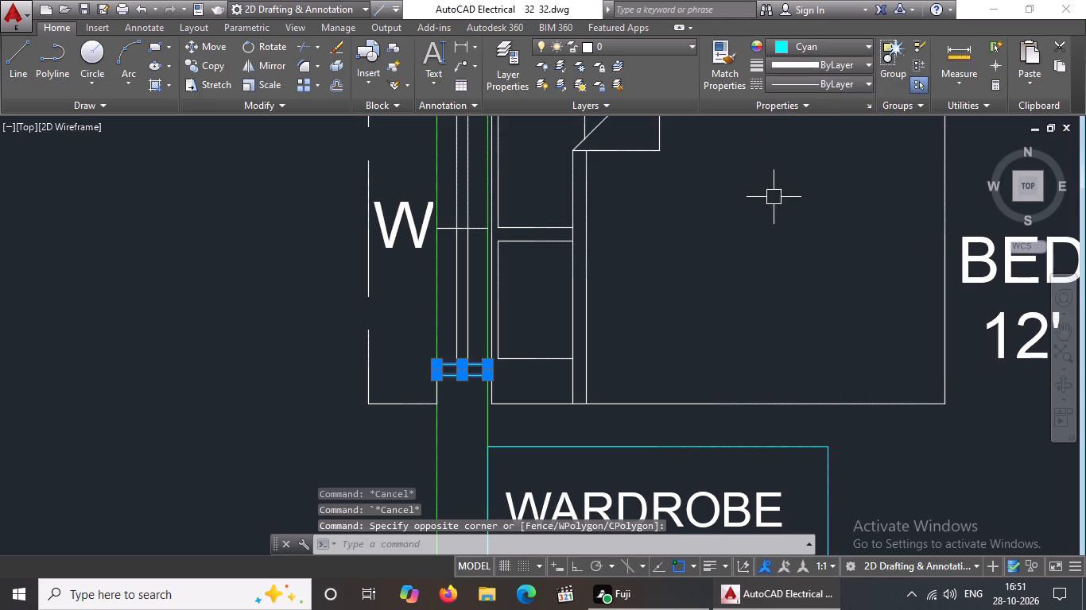
{"action": "key", "text": "Escape"}
Recolour both vertical lines of the window behind the 12' X 10'6" bedroom's bed to cyan.
{"action": "left_click", "coordinate": [453, 254]}
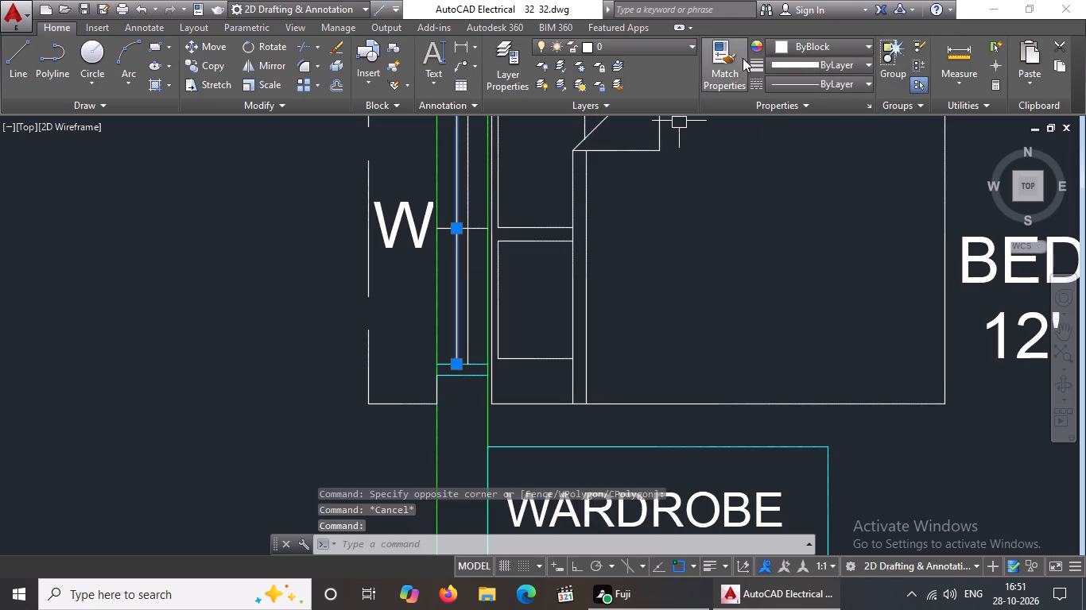
{"action": "left_click", "coordinate": [792, 44]}
{"action": "left_click", "coordinate": [823, 200]}
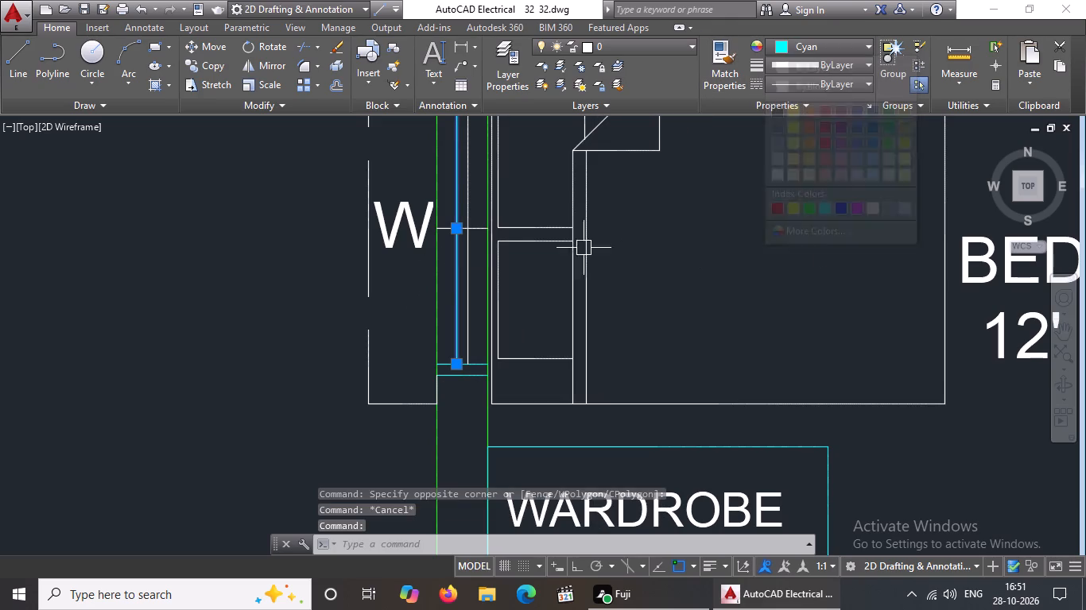
{"action": "left_click", "coordinate": [467, 270]}
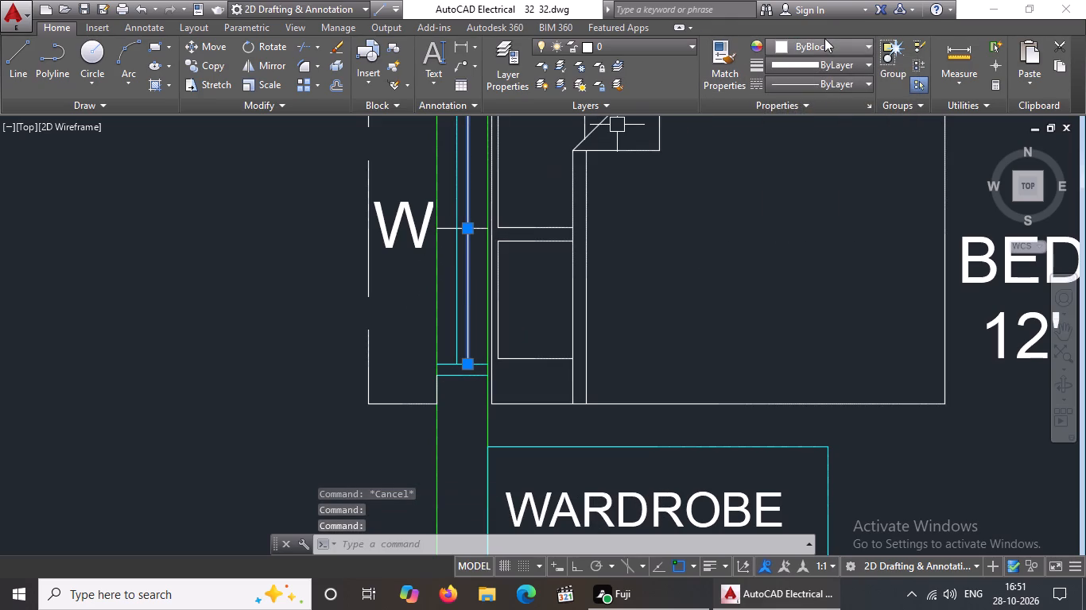
{"action": "left_click", "coordinate": [824, 44]}
{"action": "left_click", "coordinate": [828, 207]}
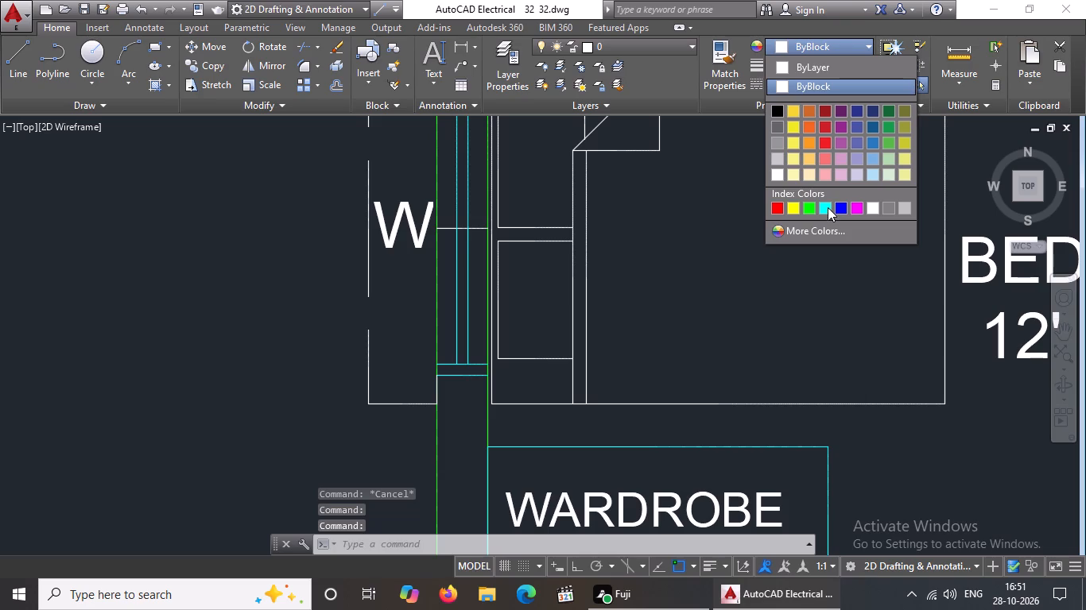
{"action": "key", "text": "Escape"}
Recolour the middle horizontal line of the window behind the 12' X 10'6" bedroom's bed to cyan.
{"action": "scroll", "coordinate": [444, 247], "scroll_direction": "up", "scroll_amount": 3}
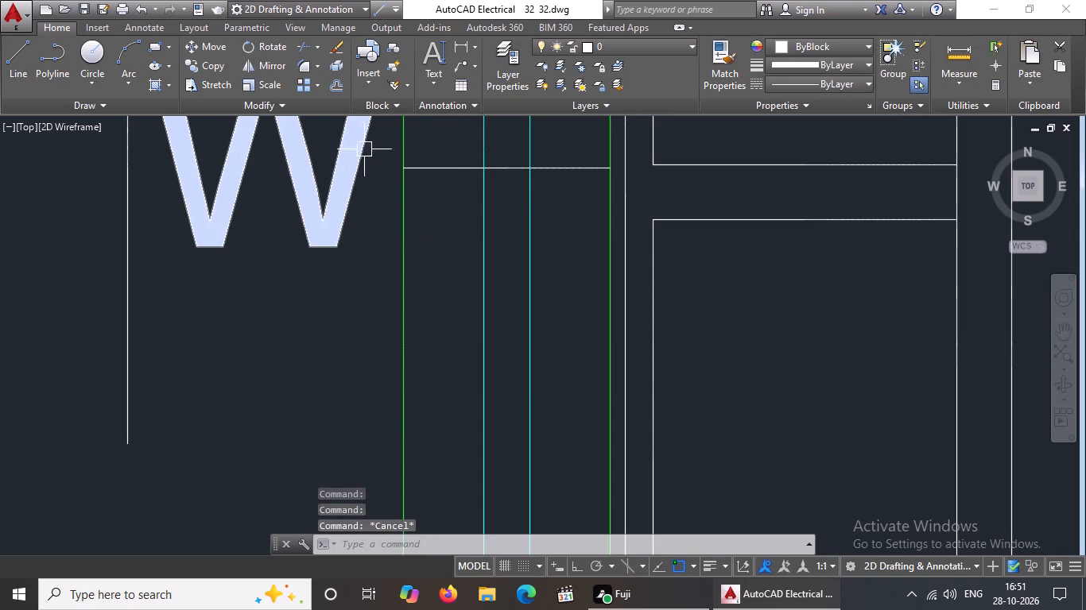
{"action": "left_click", "coordinate": [378, 156]}
{"action": "left_click", "coordinate": [630, 183]}
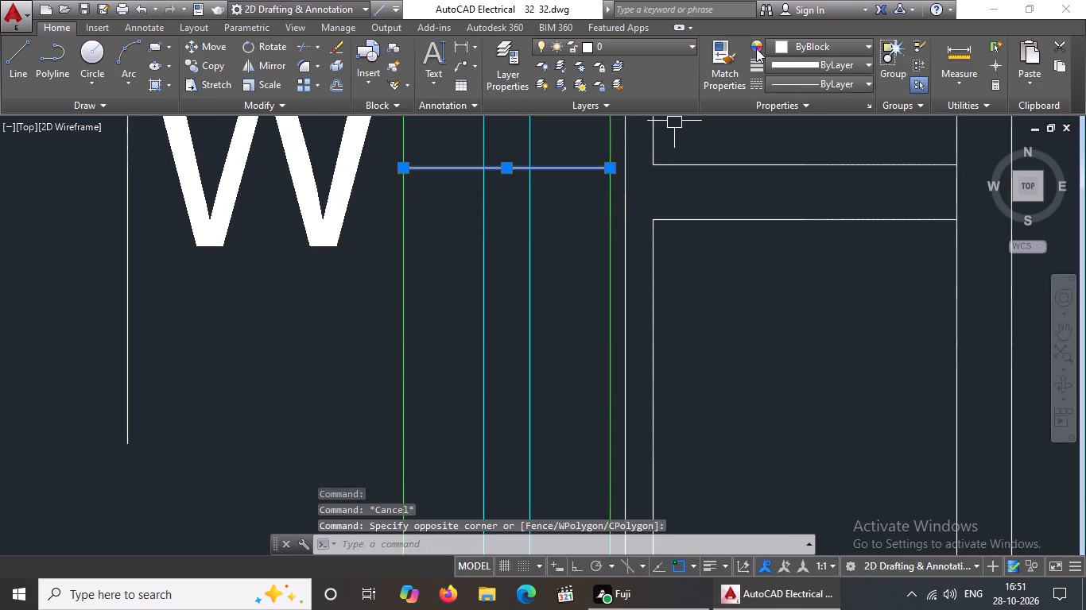
{"action": "left_click", "coordinate": [817, 40]}
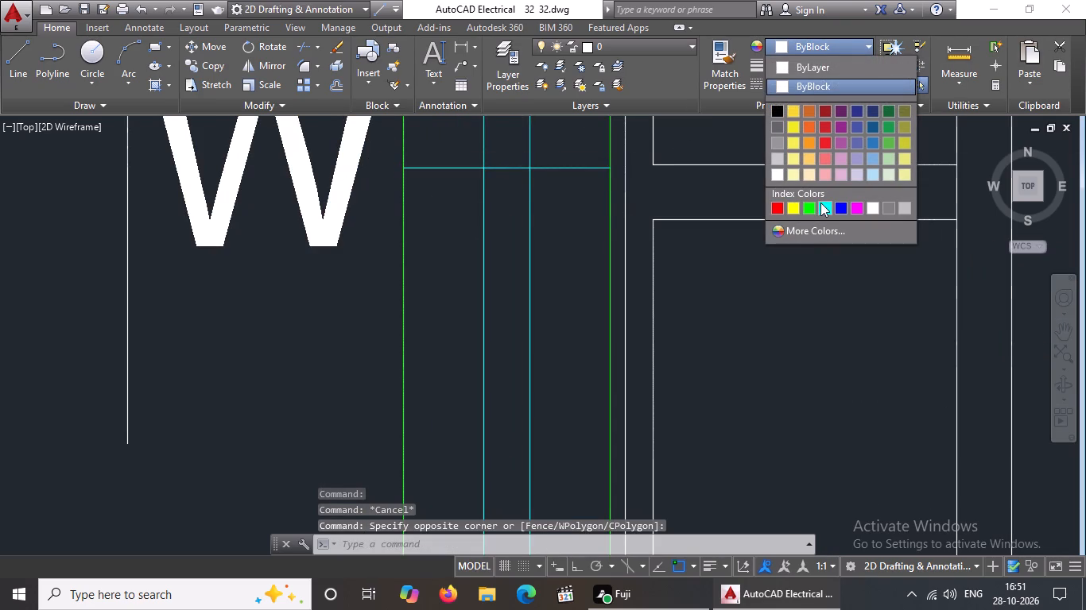
{"action": "left_click", "coordinate": [821, 203]}
{"action": "scroll", "coordinate": [763, 342], "scroll_direction": "down", "scroll_amount": 4}
{"action": "key", "text": "Escape"}
Recolour the upper pair of horizontal lines of the window behind the 12' X 10'6" bedroom's bed to cyan.
{"action": "scroll", "coordinate": [730, 230], "scroll_direction": "up", "scroll_amount": 2}
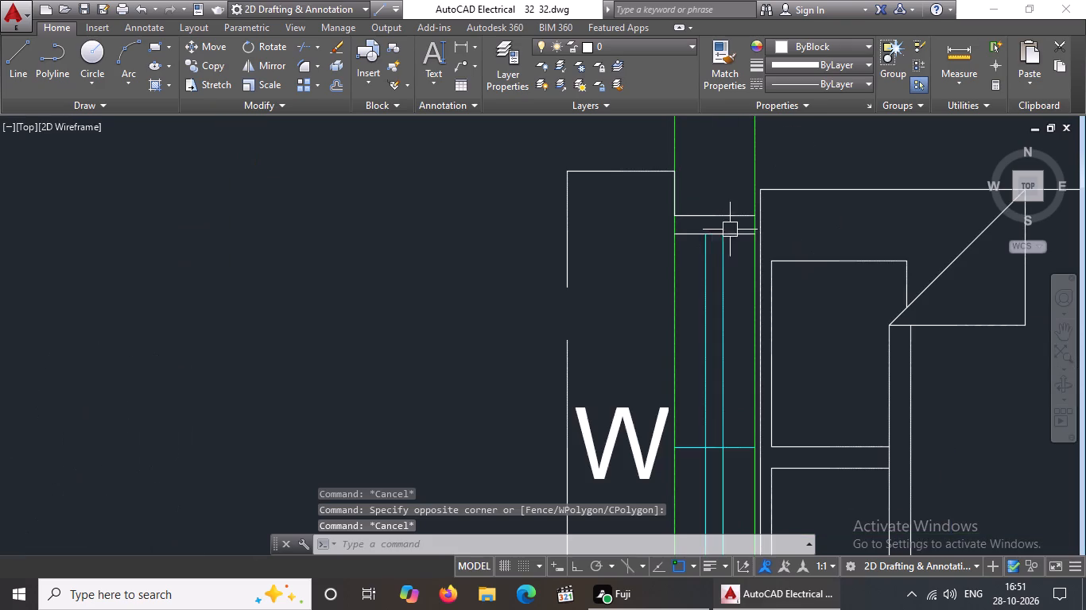
{"action": "left_click", "coordinate": [639, 187]}
{"action": "left_click_drag", "start_coordinate": [780, 252], "coordinate": [784, 234]}
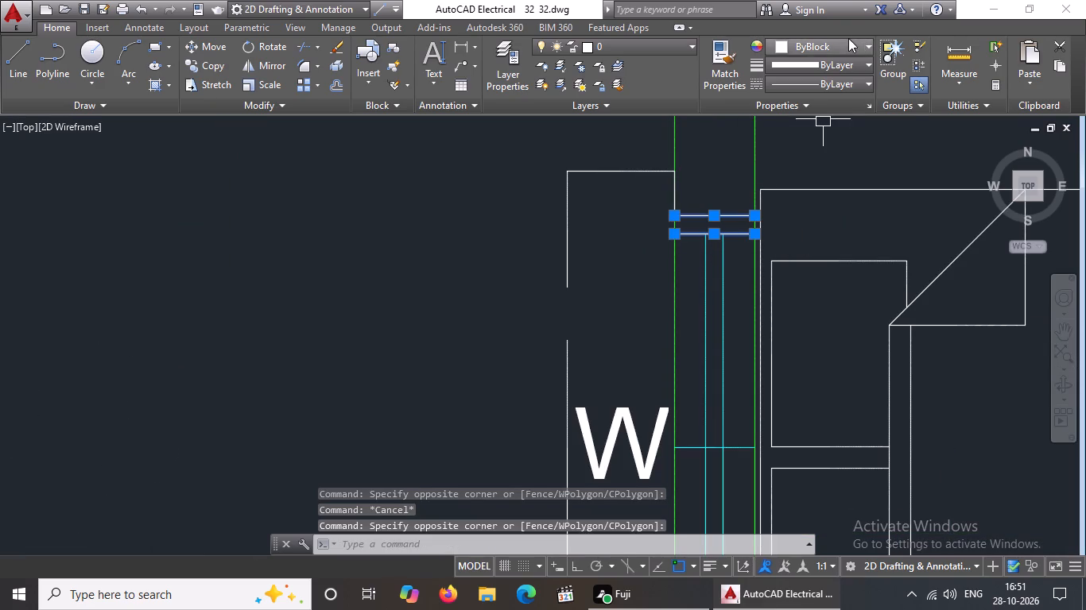
{"action": "left_click", "coordinate": [848, 38]}
{"action": "left_click", "coordinate": [820, 201]}
{"action": "key", "text": "Escape"}
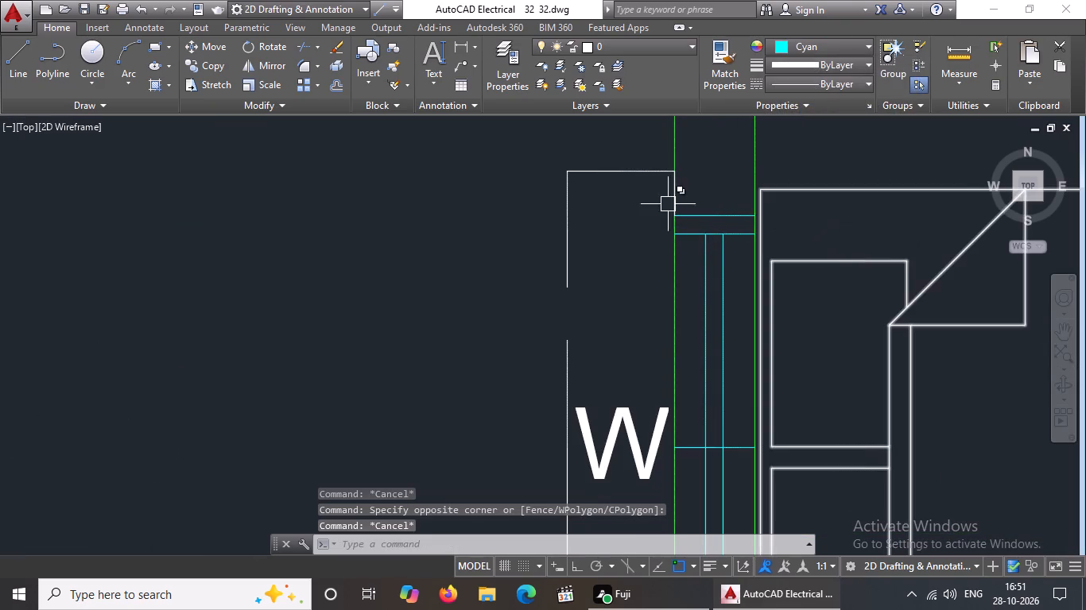
Recolour the dashed outline of the window behind the 12' X 10'6" bedroom's bed, together with its W label, to cyan.
{"action": "left_click", "coordinate": [495, 153]}
{"action": "scroll", "coordinate": [625, 164], "scroll_direction": "down", "scroll_amount": 2}
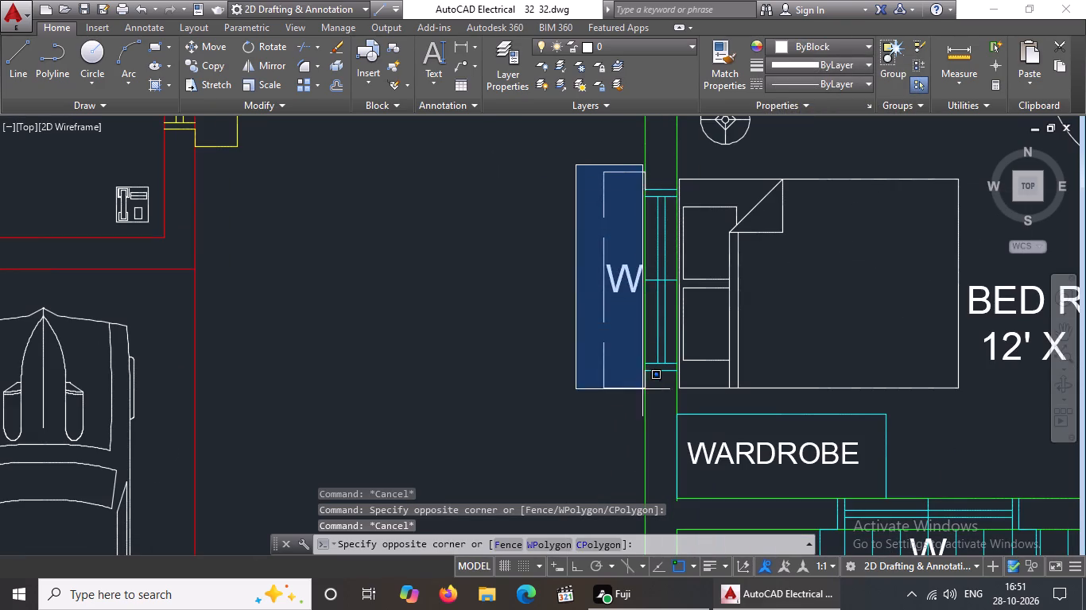
{"action": "left_click", "coordinate": [659, 409]}
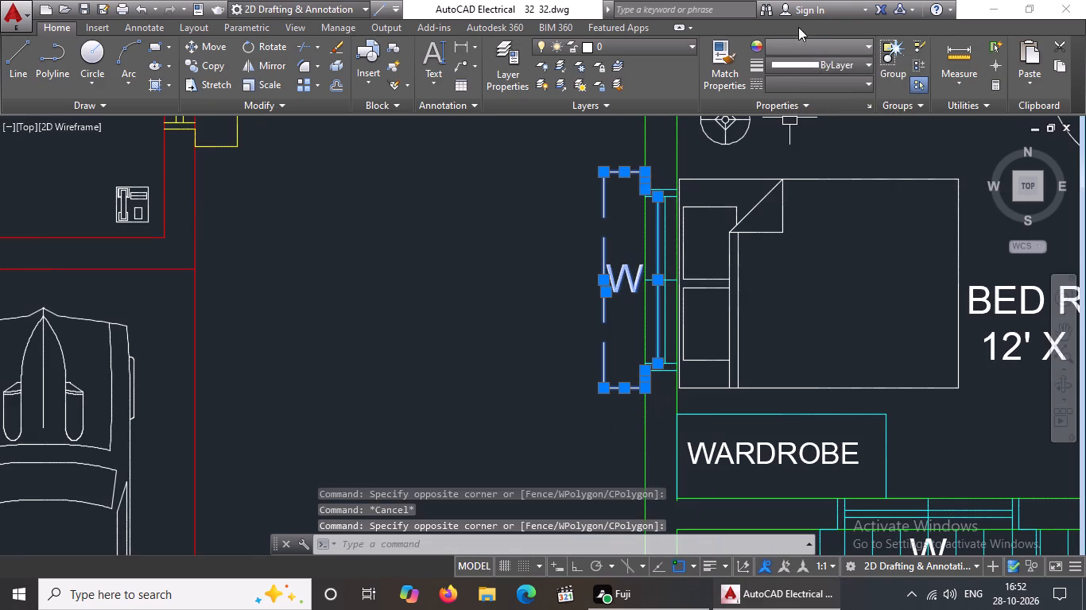
{"action": "left_click", "coordinate": [799, 44]}
{"action": "left_click", "coordinate": [827, 208]}
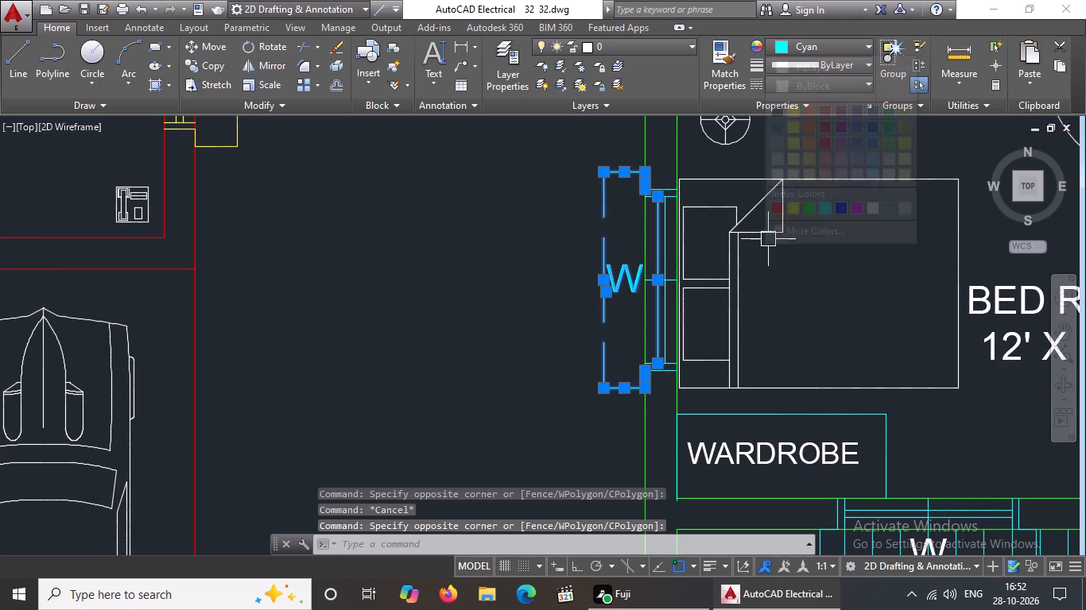
{"action": "key", "text": "Escape"}
Set the W label of the window behind the 12' X 10'6" bedroom's bed back to ByBlock colour.
{"action": "left_click", "coordinate": [634, 283]}
{"action": "left_click", "coordinate": [801, 41]}
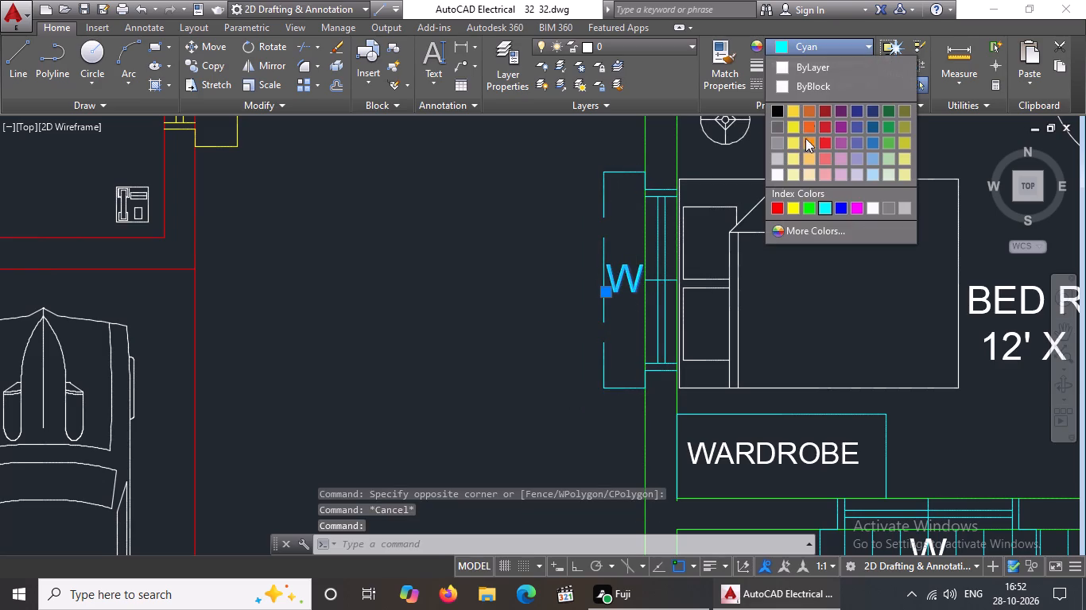
{"action": "left_click", "coordinate": [793, 83]}
{"action": "scroll", "coordinate": [688, 261], "scroll_direction": "down", "scroll_amount": 4}
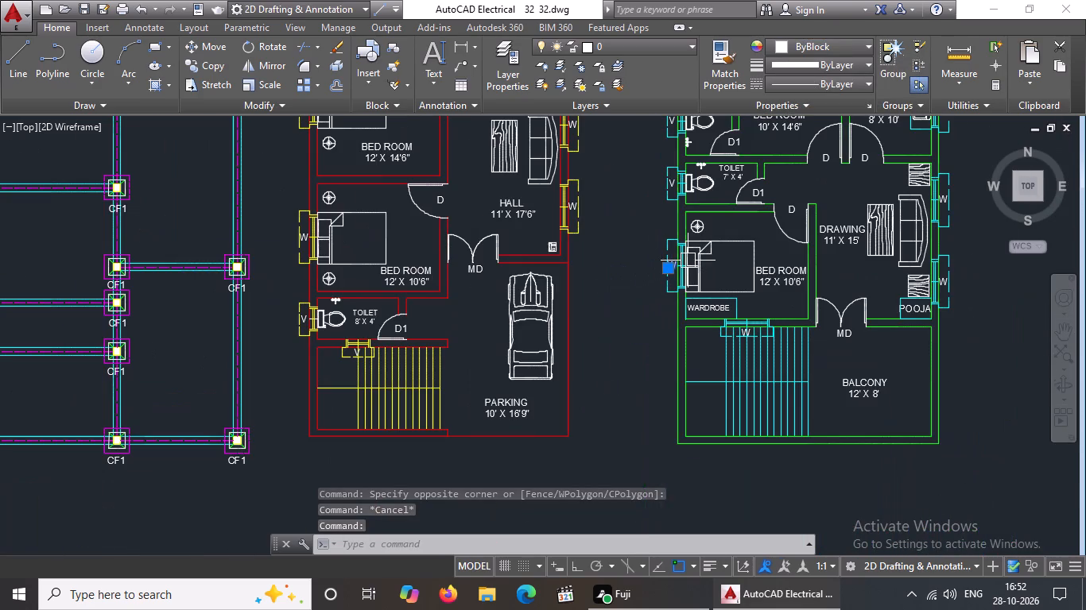
{"action": "key", "text": "Escape"}
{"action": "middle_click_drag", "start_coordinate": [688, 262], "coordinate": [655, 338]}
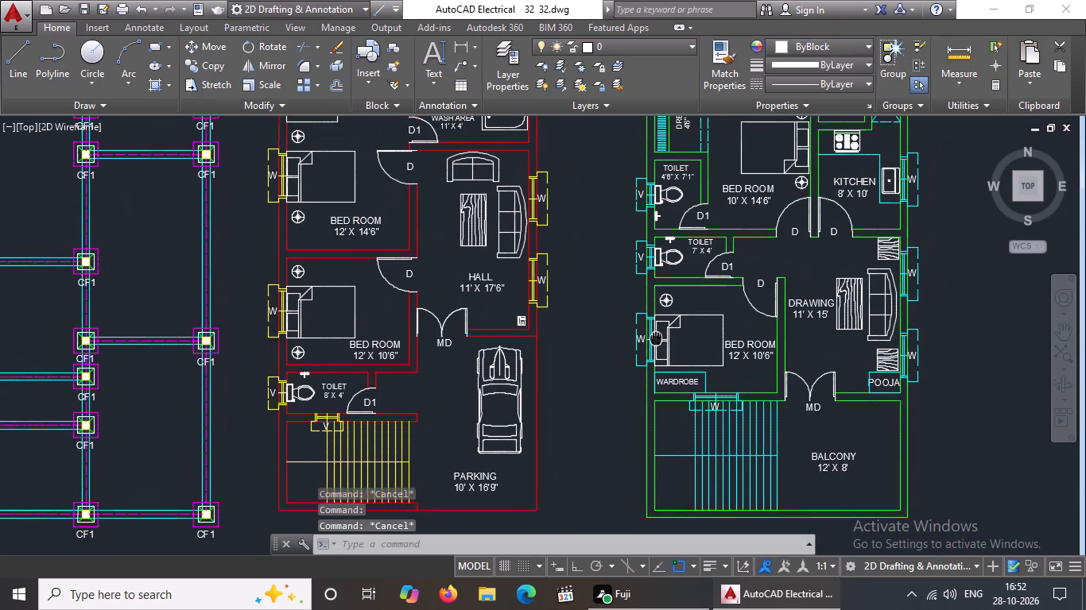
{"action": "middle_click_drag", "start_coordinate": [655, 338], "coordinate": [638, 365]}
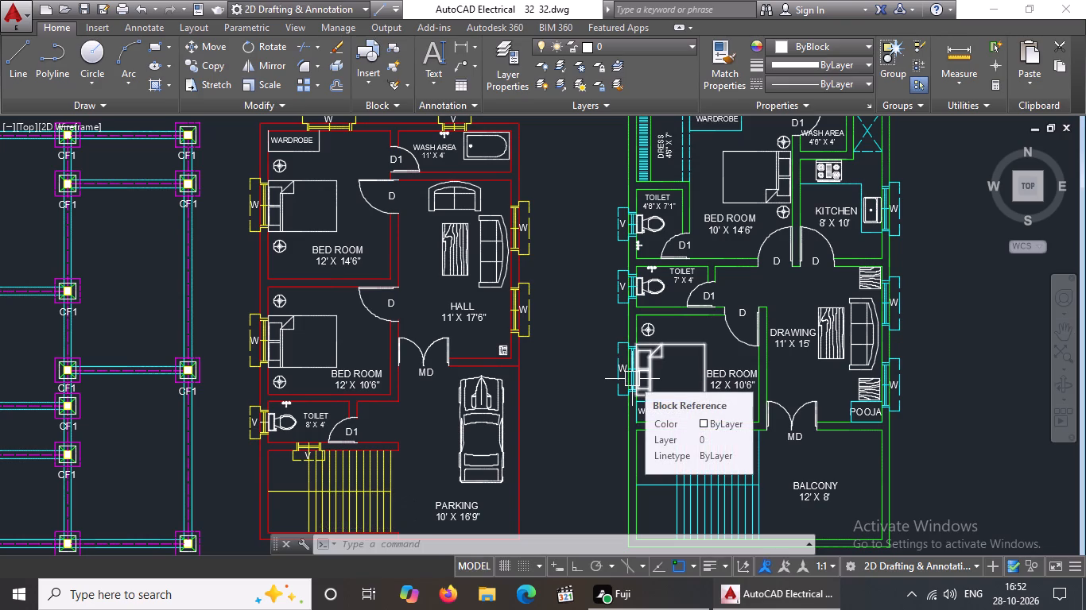
Look over the recoloured first floor plan alongside the ground floor plan and the column layout.
{"action": "scroll", "coordinate": [634, 379], "scroll_direction": "up", "scroll_amount": 1}
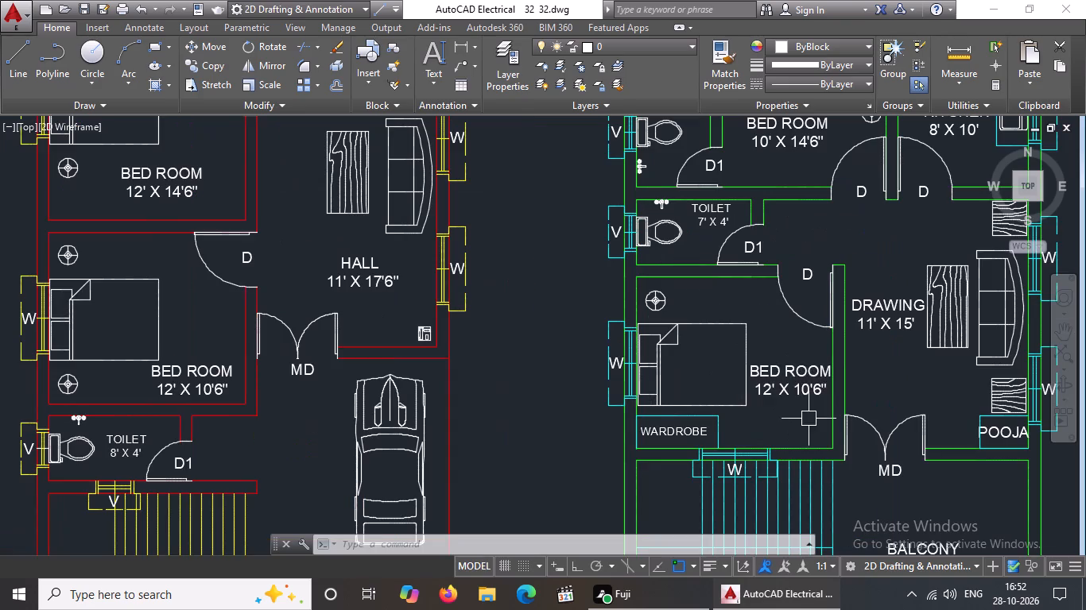
{"action": "scroll", "coordinate": [765, 319], "scroll_direction": "down", "scroll_amount": 4}
{"action": "scroll", "coordinate": [582, 369], "scroll_direction": "up", "scroll_amount": 2}
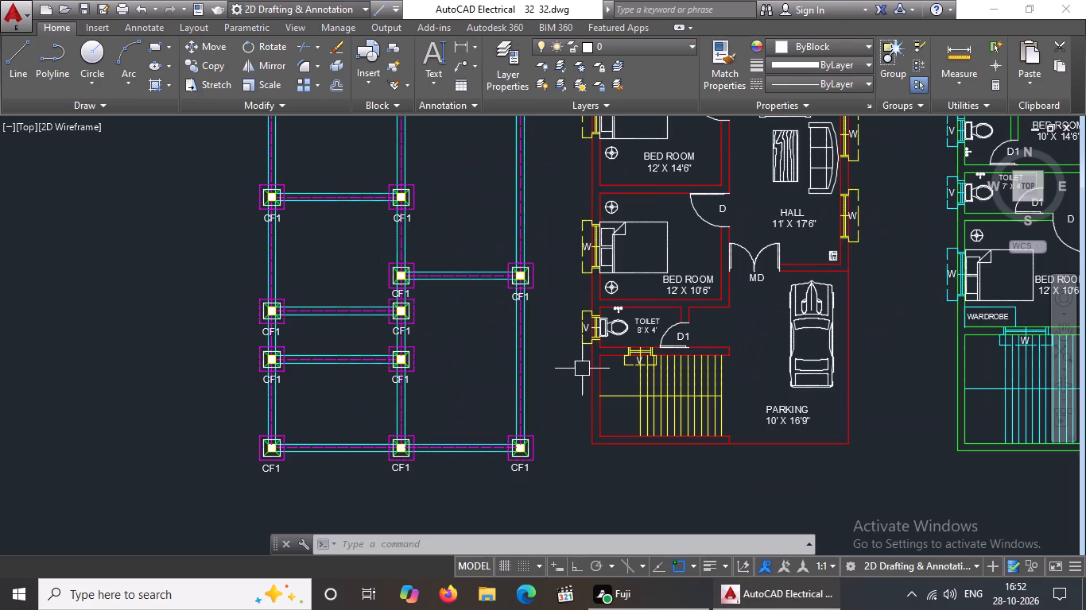
{"action": "scroll", "coordinate": [582, 368], "scroll_direction": "down", "scroll_amount": 2}
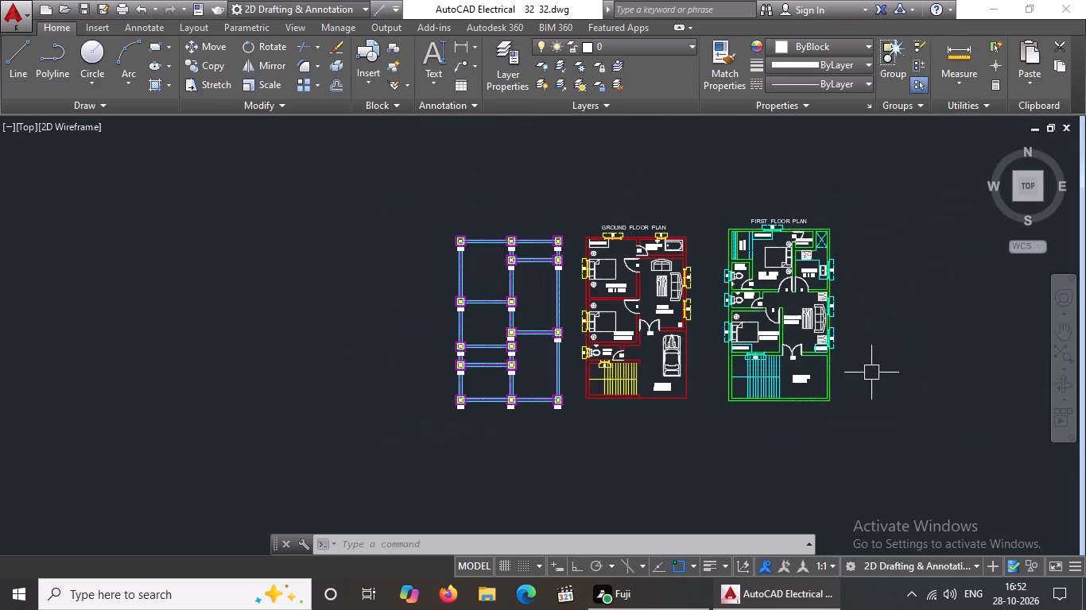
{"action": "scroll", "coordinate": [793, 381], "scroll_direction": "up", "scroll_amount": 4}
{"action": "scroll", "coordinate": [796, 377], "scroll_direction": "down", "scroll_amount": 2}
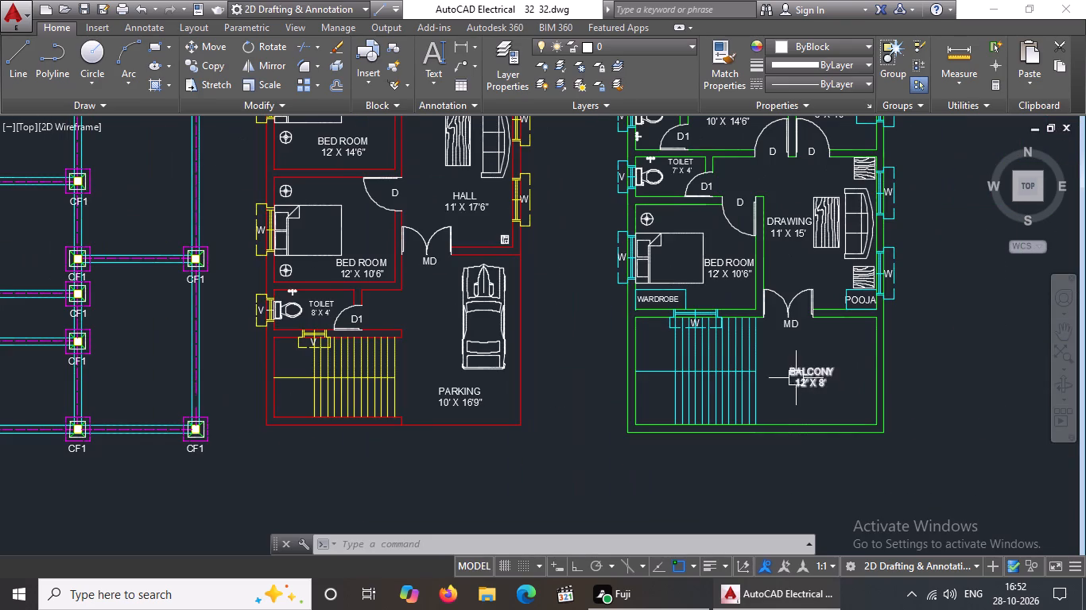
{"action": "scroll", "coordinate": [678, 351], "scroll_direction": "down", "scroll_amount": 1}
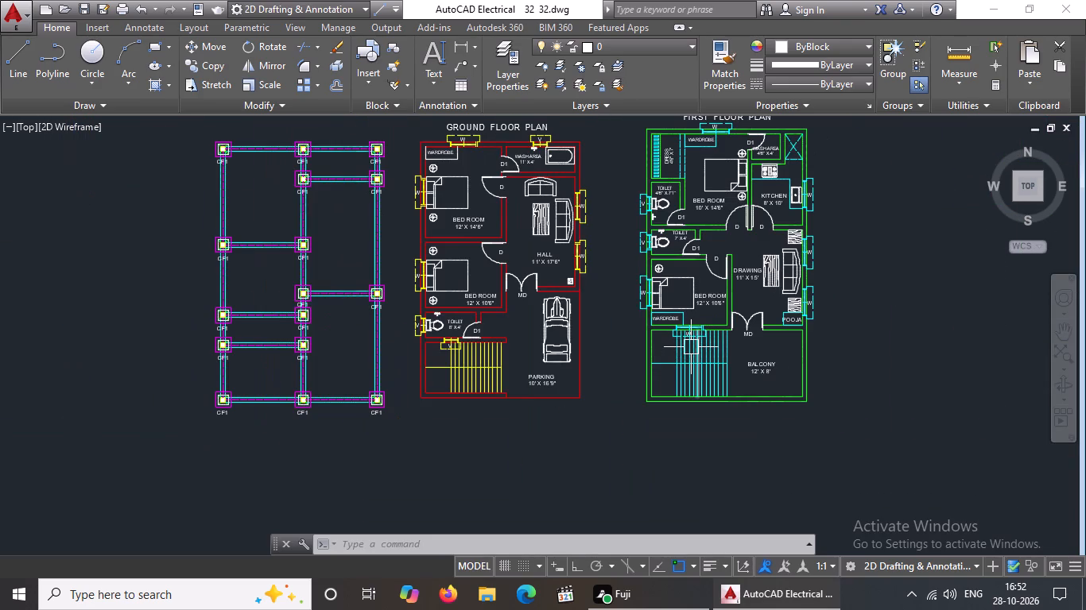
{"action": "middle_click_drag", "start_coordinate": [691, 347], "coordinate": [675, 425]}
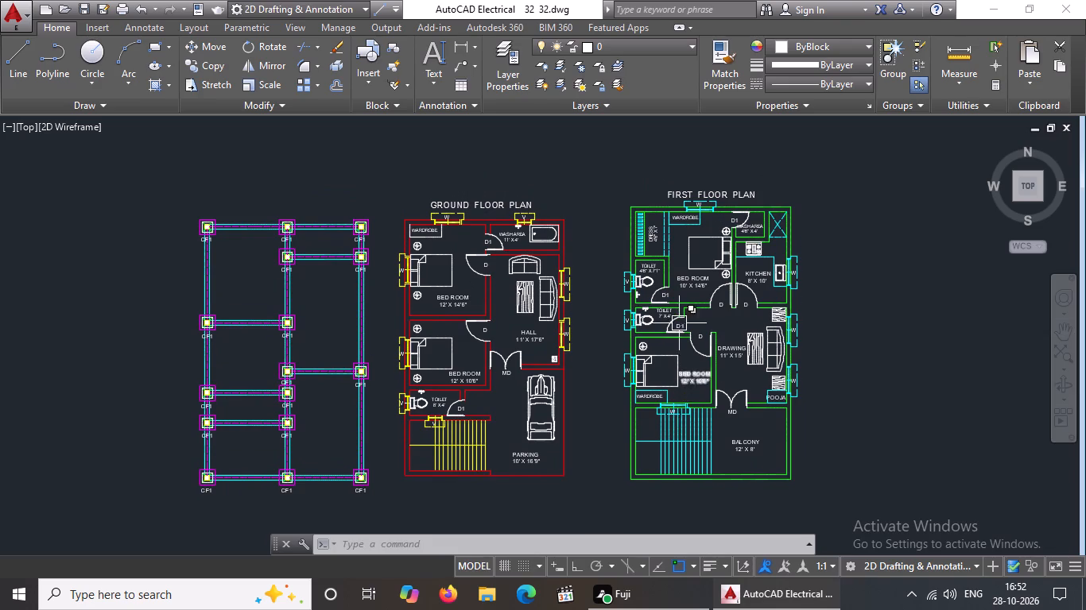
{"action": "scroll", "coordinate": [680, 323], "scroll_direction": "down", "scroll_amount": 1}
{"action": "scroll", "coordinate": [556, 450], "scroll_direction": "up", "scroll_amount": 2}
{"action": "middle_click_drag", "start_coordinate": [533, 394], "coordinate": [527, 419]}
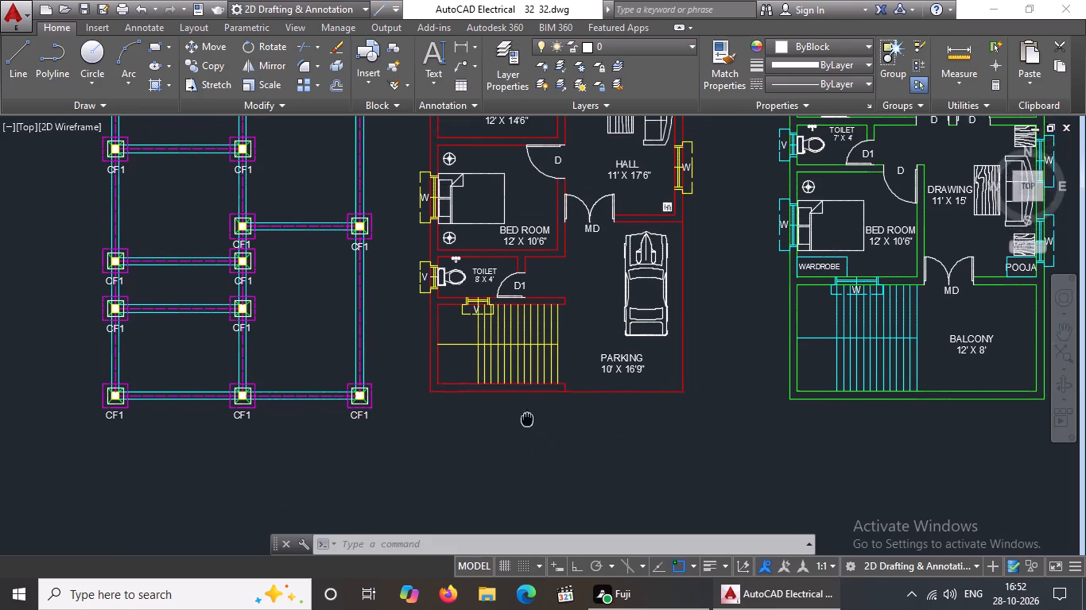
{"action": "middle_click_drag", "start_coordinate": [527, 419], "coordinate": [526, 426]}
{"action": "key", "text": "Escape"}
{"action": "scroll", "coordinate": [539, 427], "scroll_direction": "up", "scroll_amount": 1}
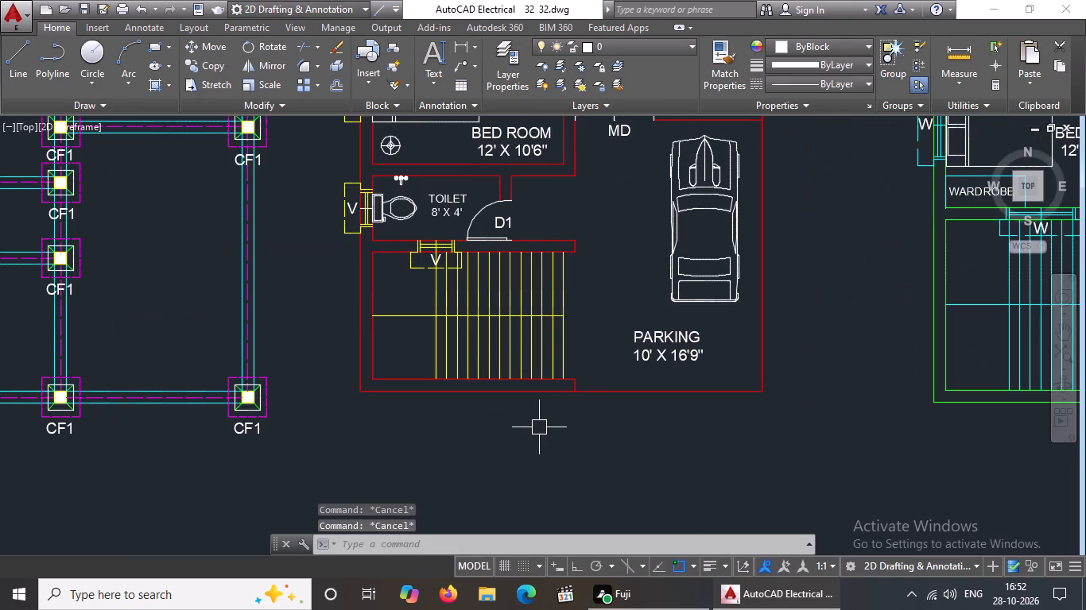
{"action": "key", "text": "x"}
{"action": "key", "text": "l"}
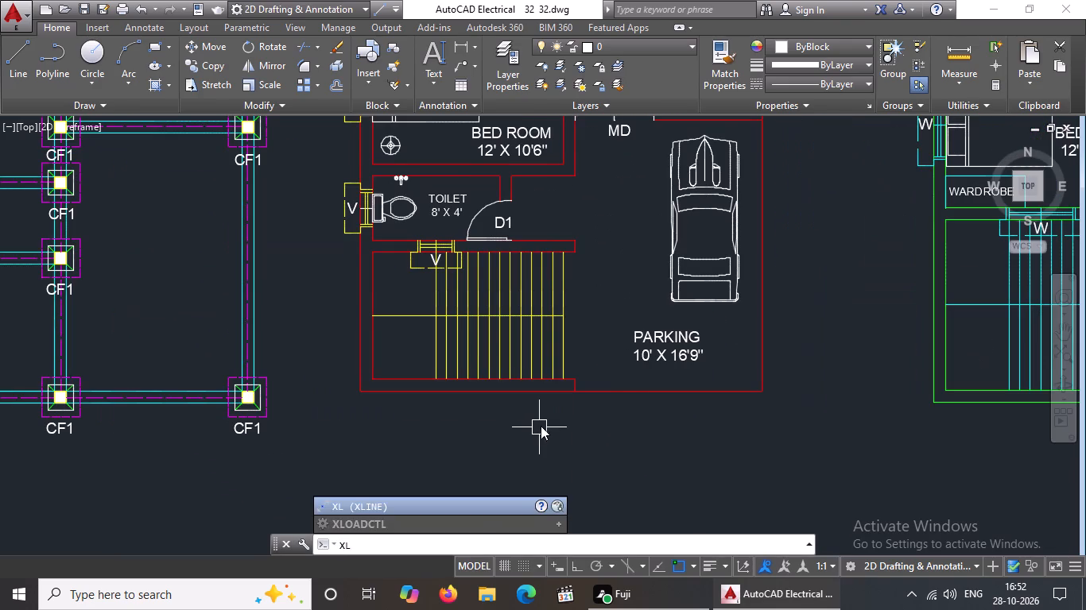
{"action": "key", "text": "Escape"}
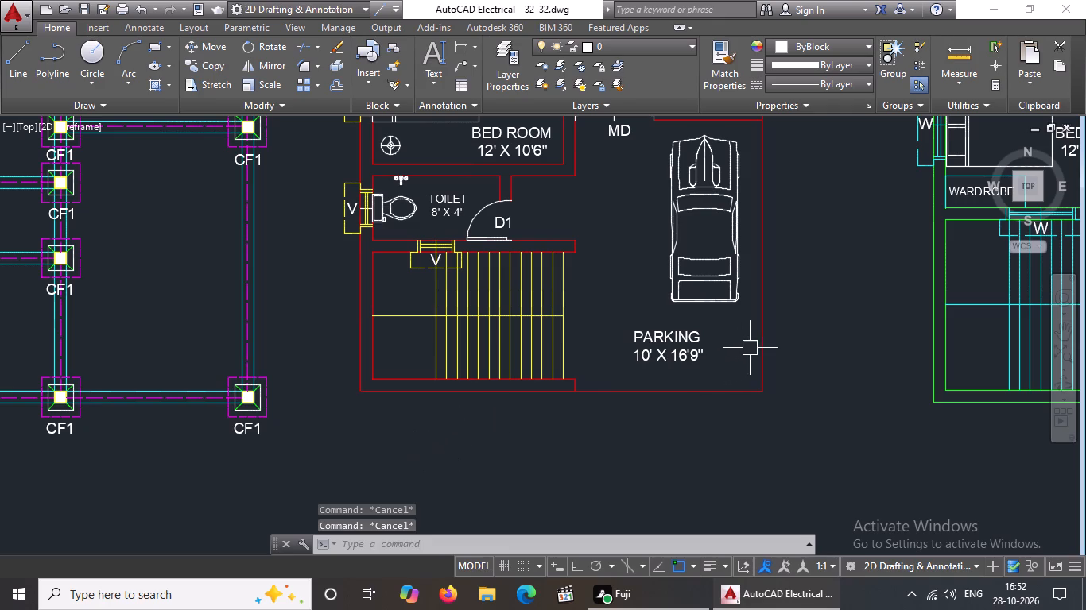
Draw vertical construction lines through the outer and inner faces of the ground floor's outer wall beside the staircase.
{"action": "key", "text": "x"}
{"action": "key", "text": "l"}
{"action": "key", "text": "space"}
{"action": "key", "text": "v"}
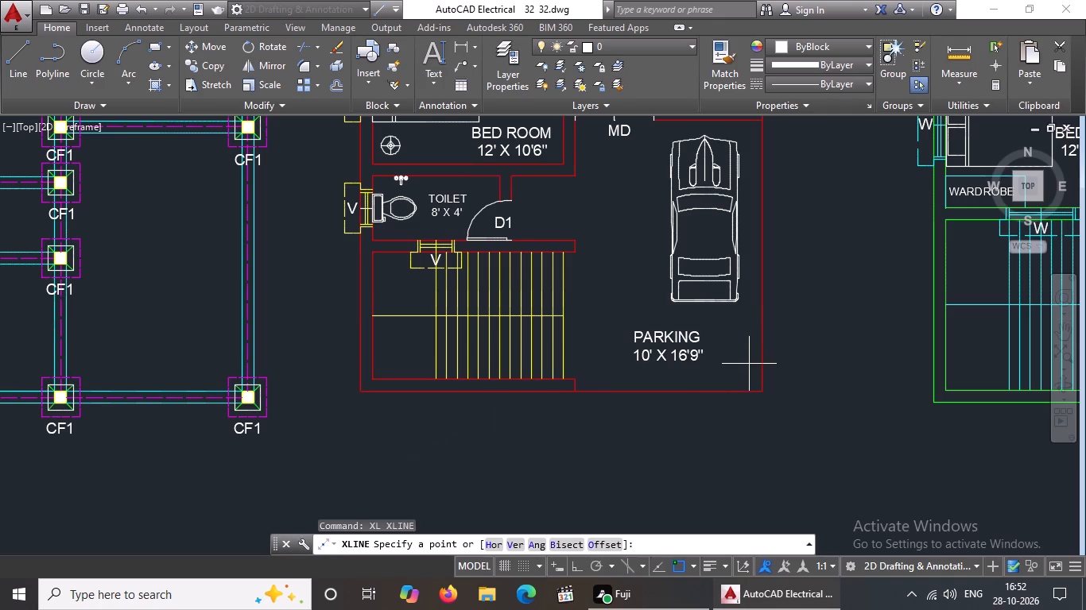
{"action": "key", "text": "space"}
{"action": "scroll", "coordinate": [387, 388], "scroll_direction": "up", "scroll_amount": 2}
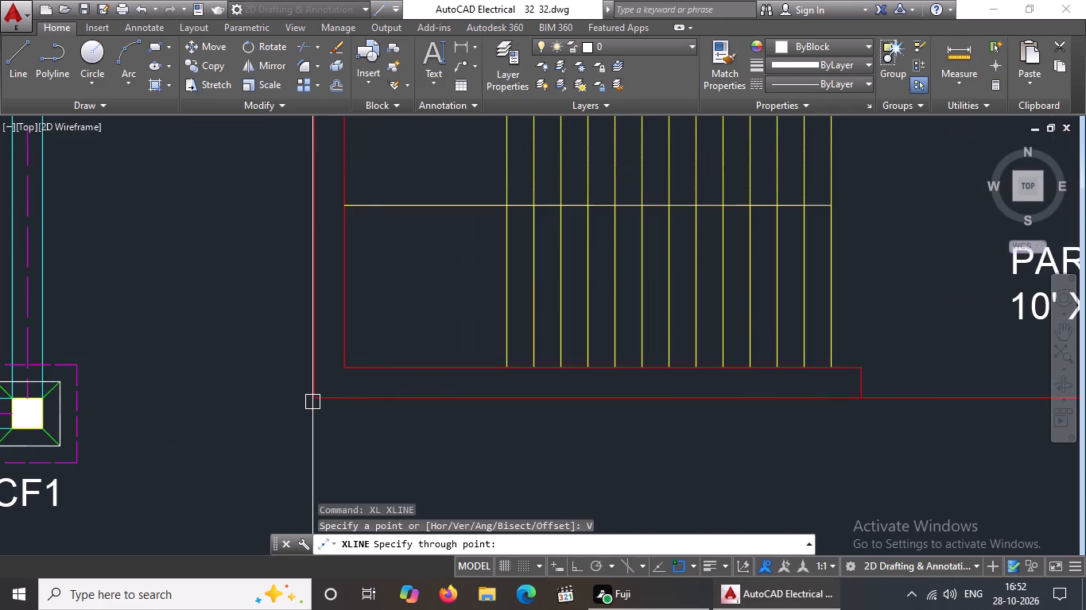
{"action": "left_click", "coordinate": [314, 396]}
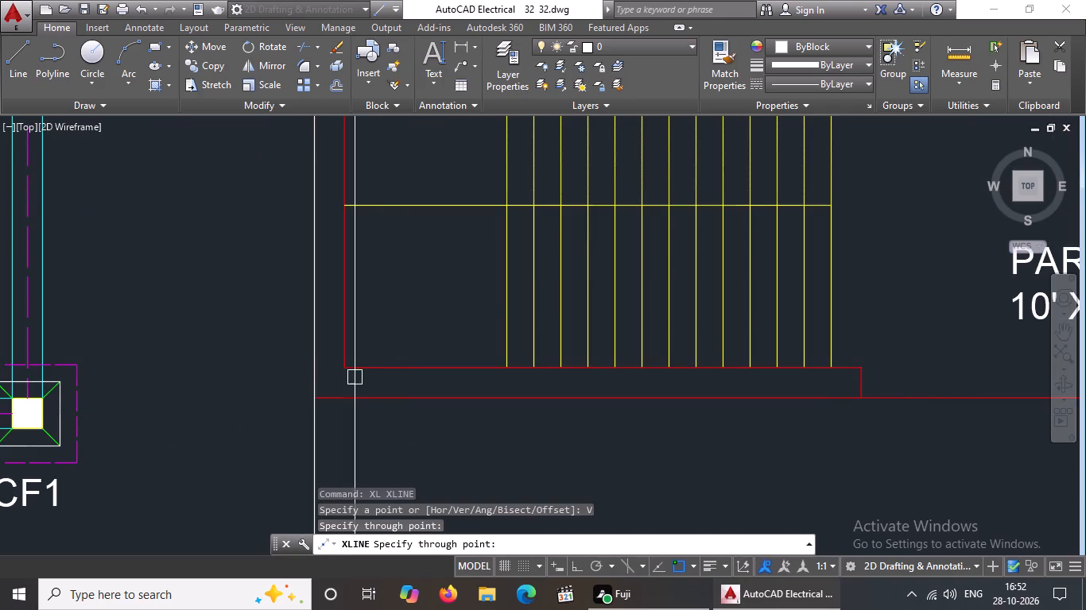
{"action": "left_click_drag", "start_coordinate": [346, 363], "coordinate": [355, 355]}
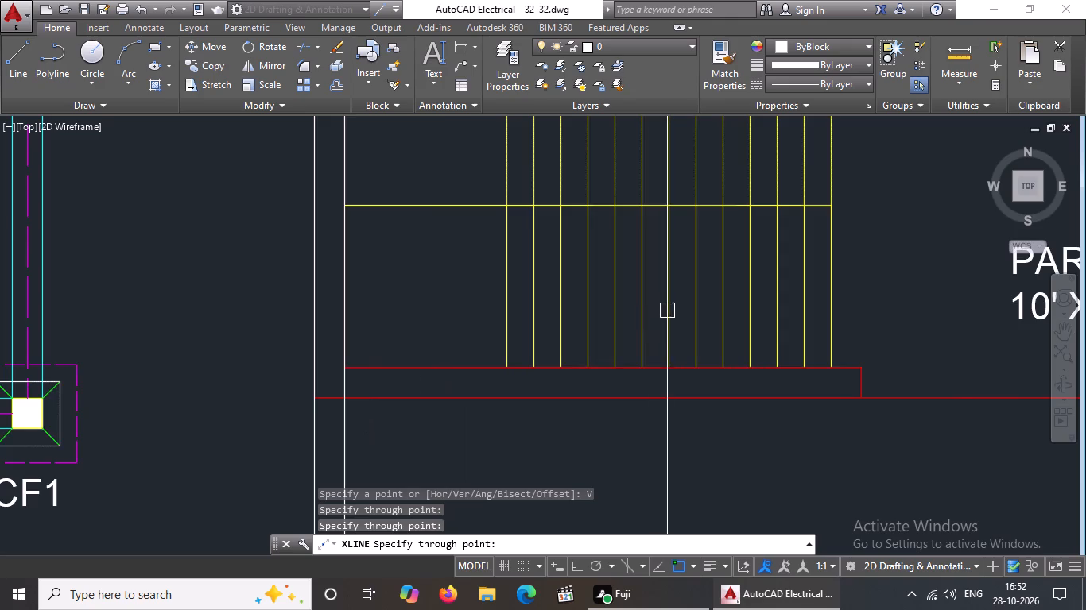
Add four vertical construction lines through the opening sides and dashed outline ends of the toilet ventilator facing the ground floor staircase.
{"action": "scroll", "coordinate": [662, 319], "scroll_direction": "down", "scroll_amount": 3}
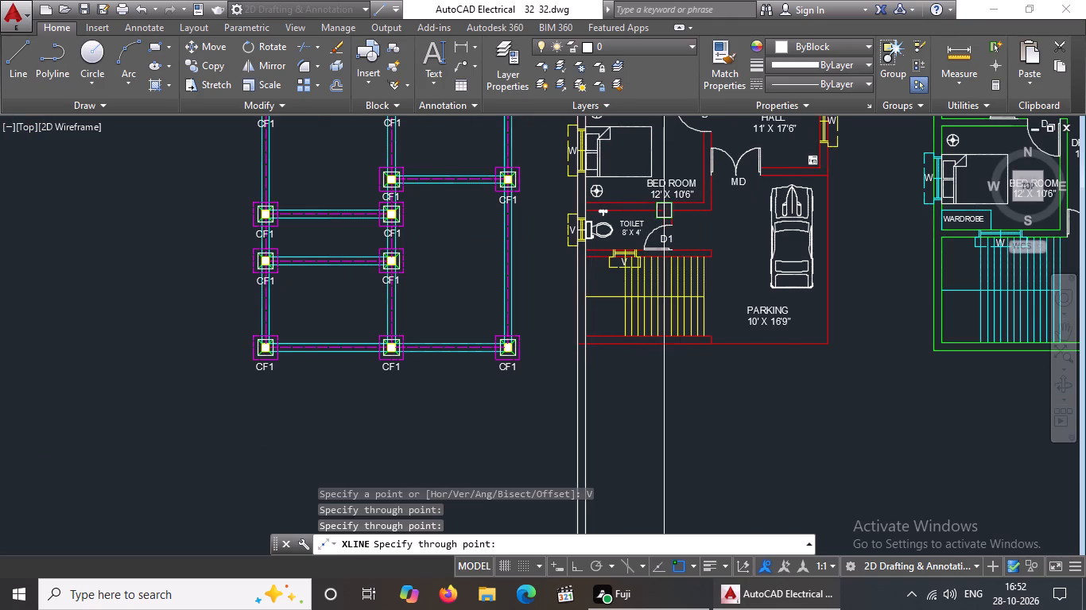
{"action": "scroll", "coordinate": [724, 171], "scroll_direction": "up", "scroll_amount": 2}
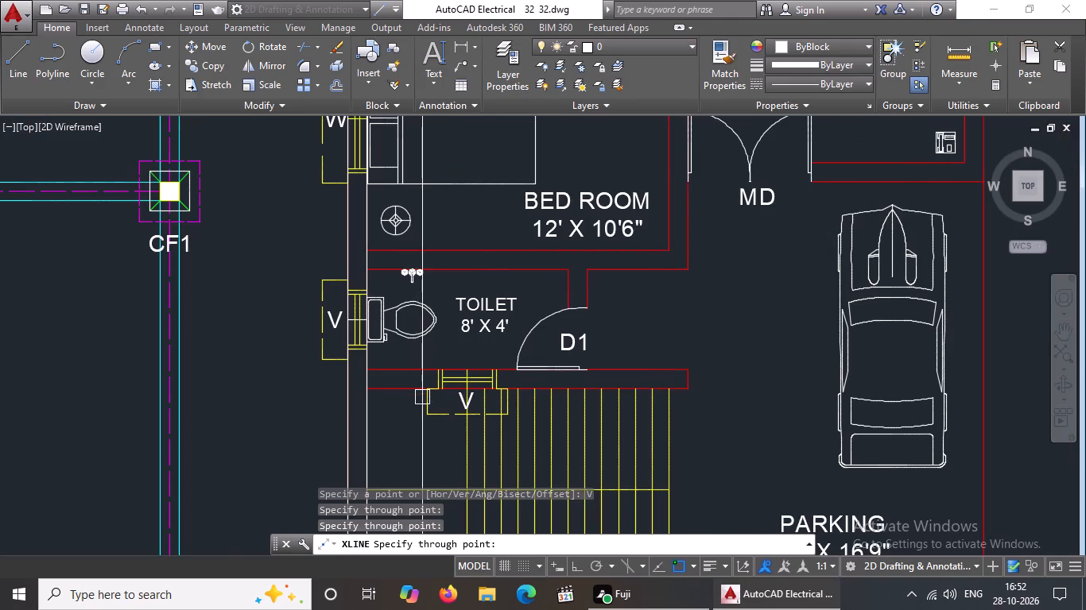
{"action": "scroll", "coordinate": [423, 399], "scroll_direction": "up", "scroll_amount": 2}
{"action": "left_click", "coordinate": [450, 376]}
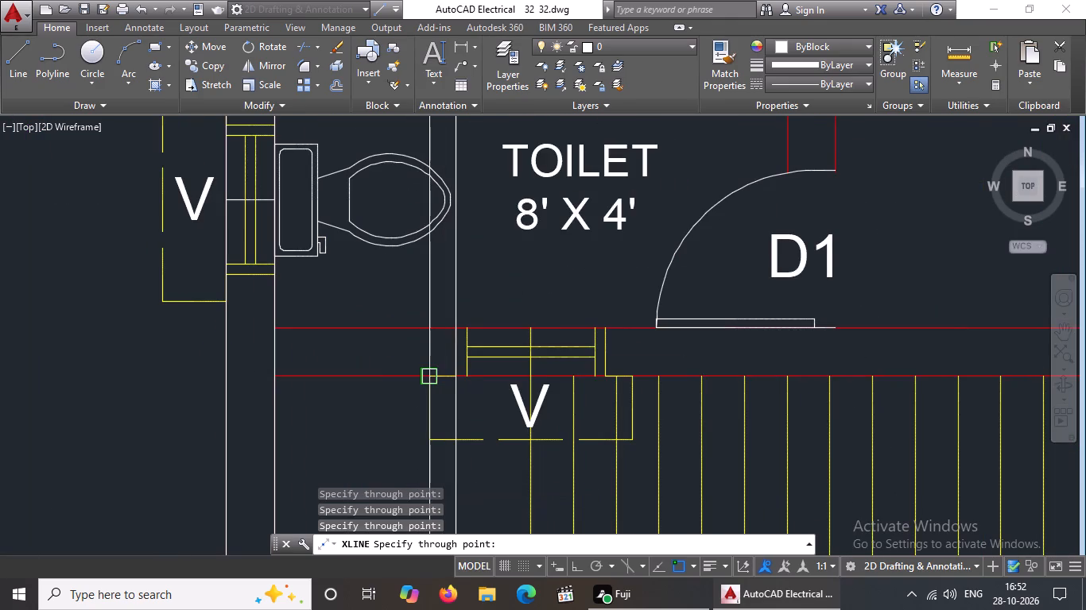
{"action": "left_click", "coordinate": [429, 373]}
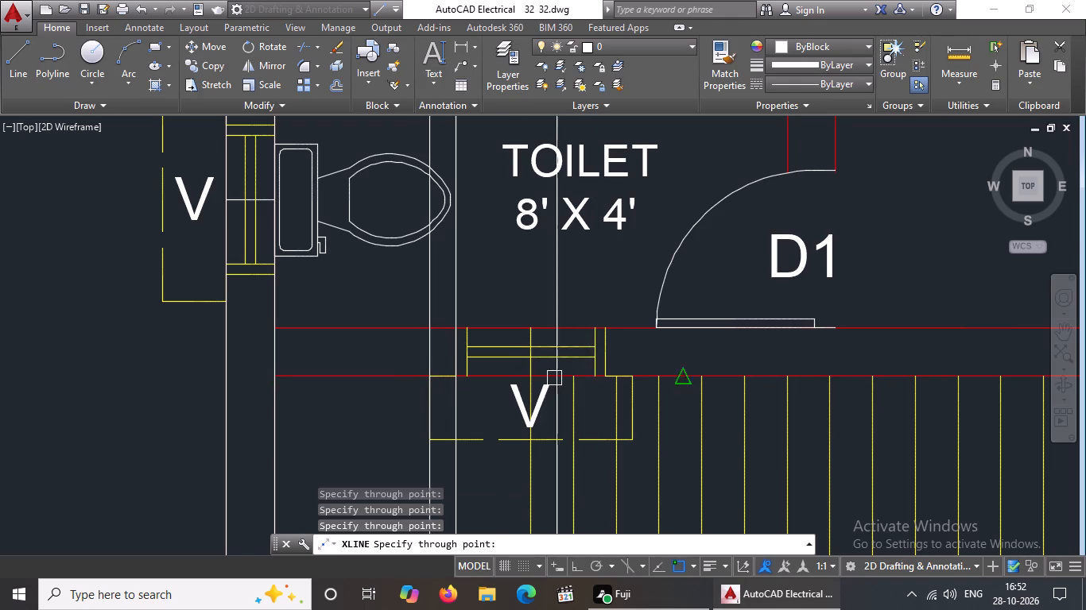
{"action": "left_click", "coordinate": [595, 378]}
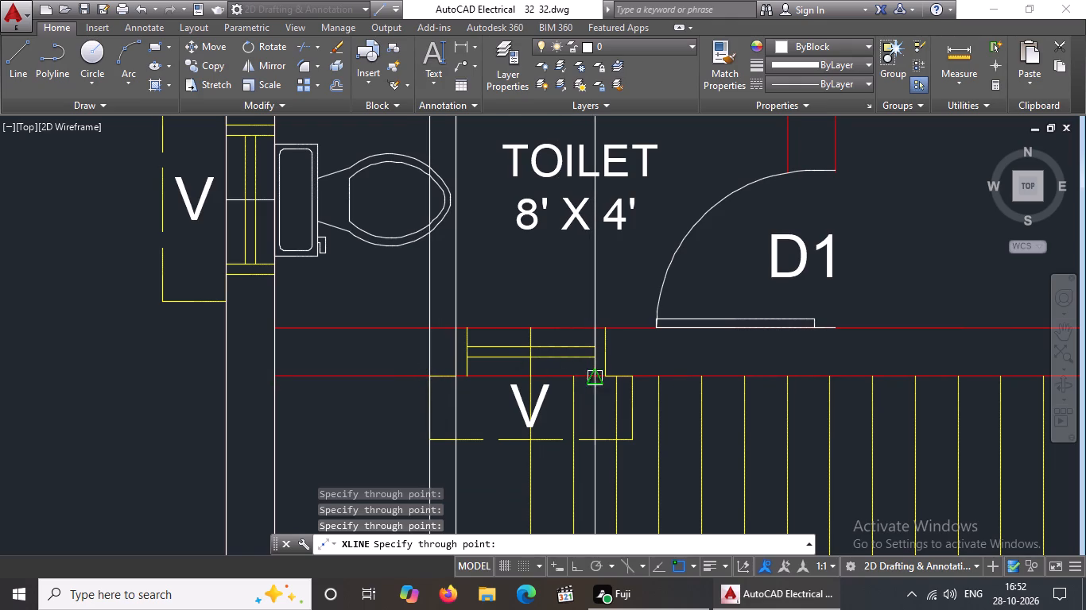
{"action": "left_click", "coordinate": [628, 376]}
Add vertical construction lines through both sides of the ground floor's MD door opening.
{"action": "scroll", "coordinate": [619, 389], "scroll_direction": "down", "scroll_amount": 4}
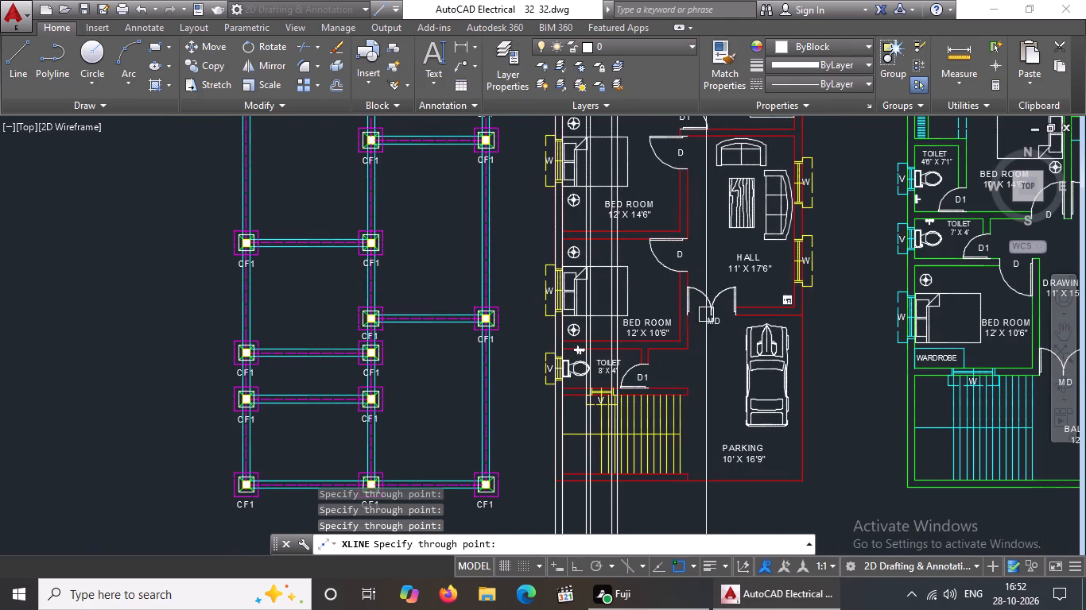
{"action": "scroll", "coordinate": [699, 317], "scroll_direction": "up", "scroll_amount": 4}
{"action": "left_click", "coordinate": [641, 303]}
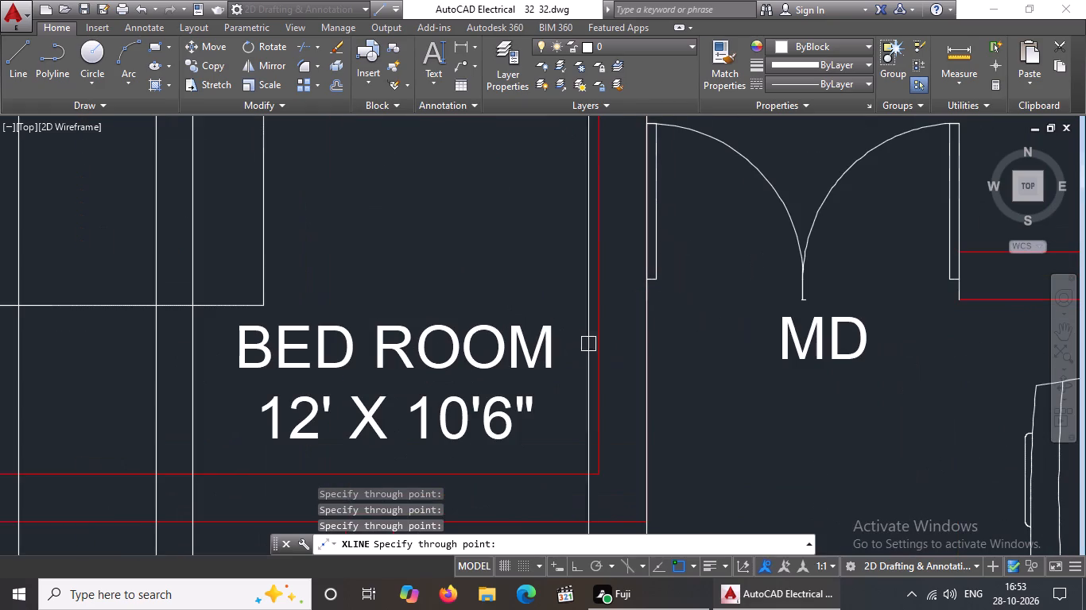
{"action": "left_click", "coordinate": [959, 306]}
Add vertical construction lines through the inner and outer faces of the ground floor hall's outer wall on the parking side.
{"action": "scroll", "coordinate": [700, 296], "scroll_direction": "down", "scroll_amount": 5}
{"action": "scroll", "coordinate": [820, 293], "scroll_direction": "up", "scroll_amount": 3}
{"action": "scroll", "coordinate": [725, 301], "scroll_direction": "up", "scroll_amount": 2}
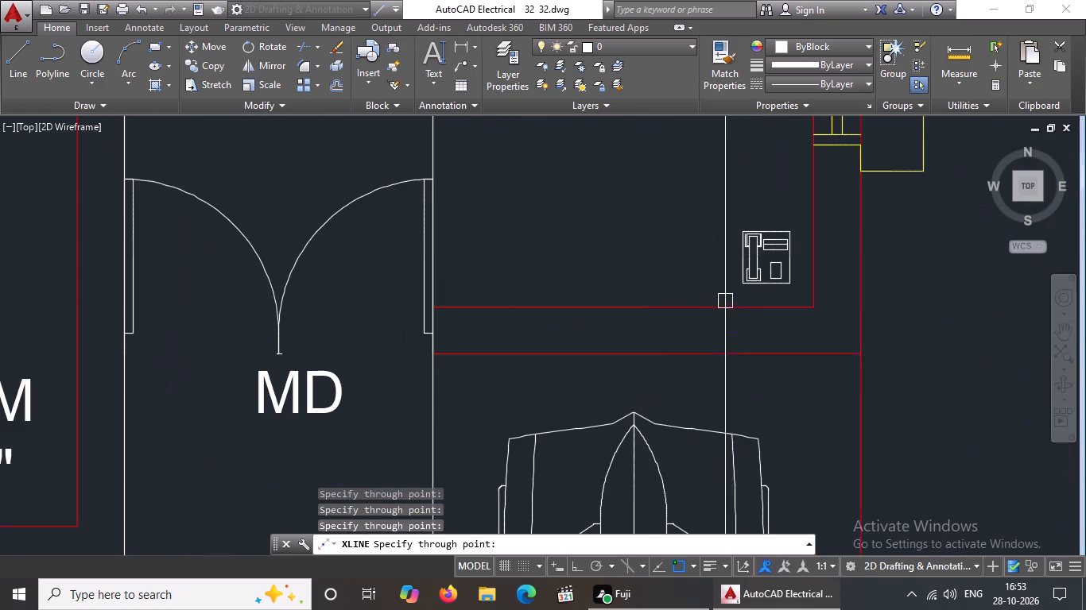
{"action": "left_click", "coordinate": [813, 303]}
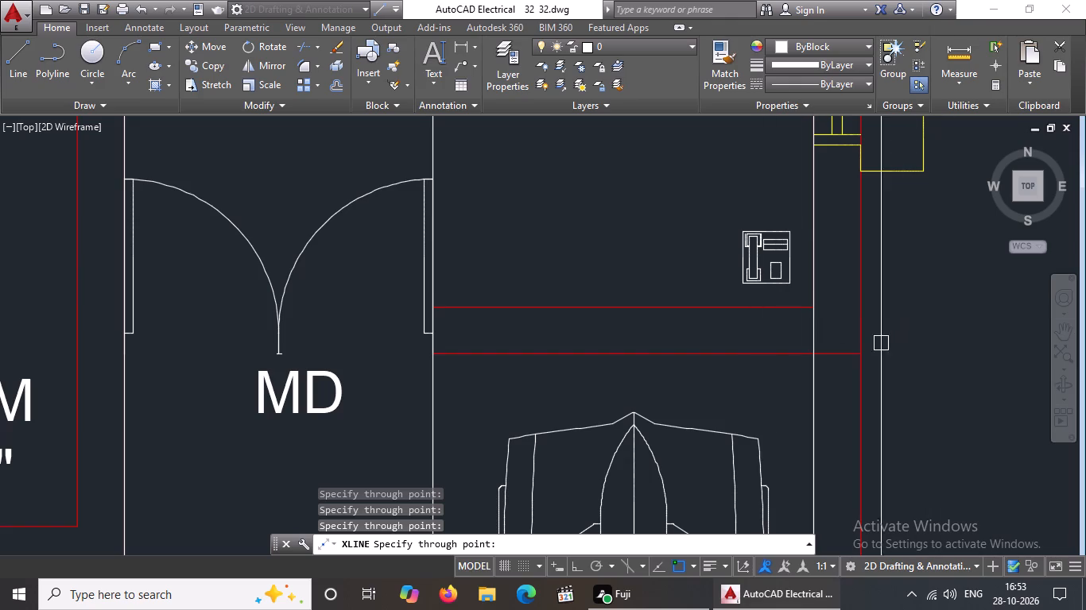
{"action": "left_click", "coordinate": [855, 356]}
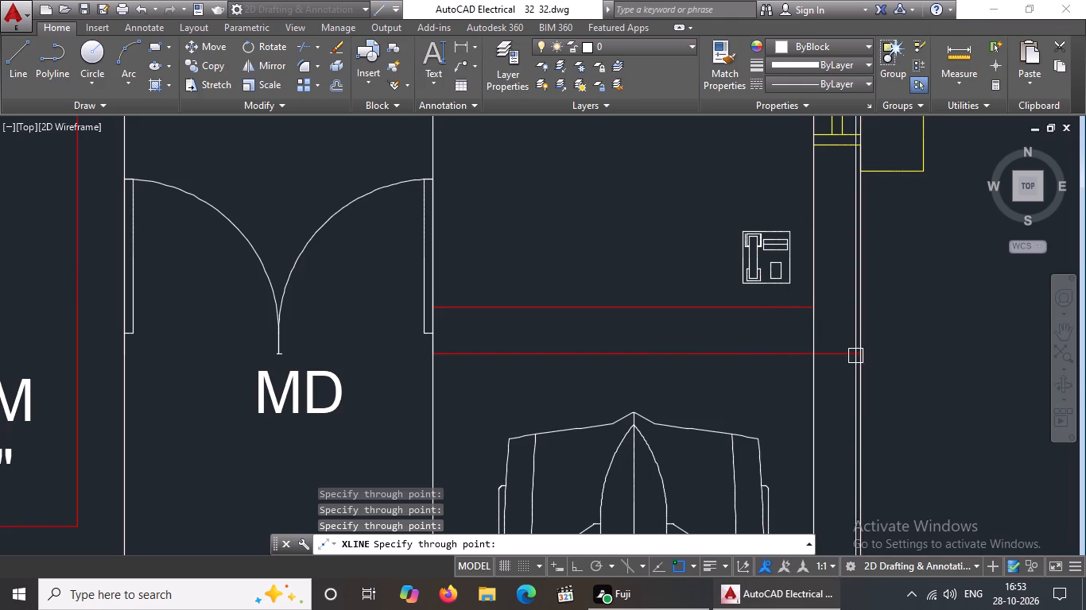
{"action": "scroll", "coordinate": [852, 318], "scroll_direction": "down", "scroll_amount": 6}
{"action": "scroll", "coordinate": [919, 348], "scroll_direction": "down", "scroll_amount": 2}
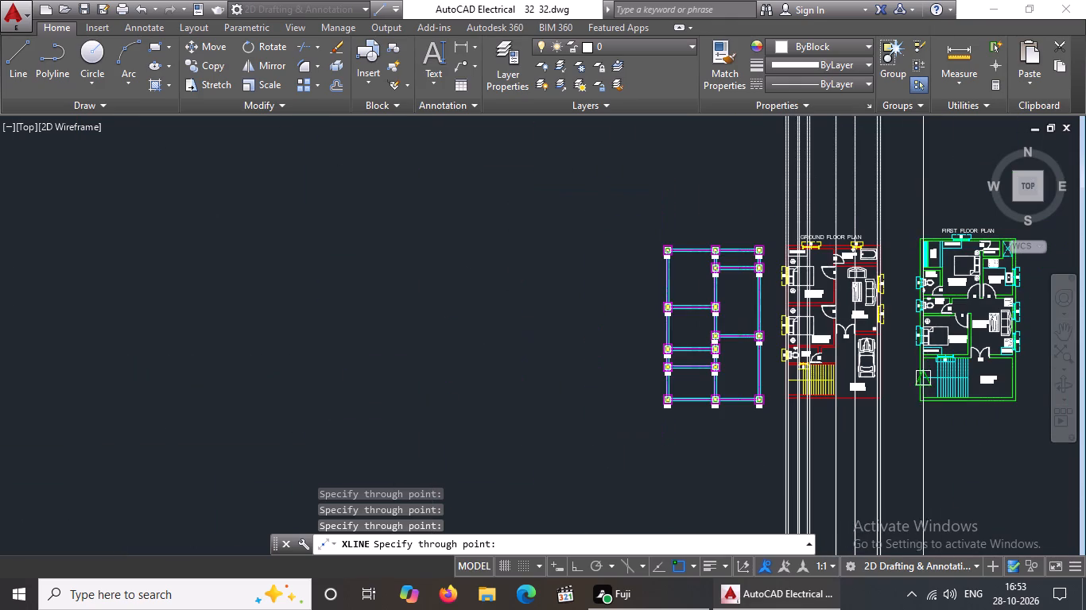
{"action": "key", "text": "Escape"}
With Ortho on, draw a horizontal line across all the vertical construction lines below the ground floor plan.
{"action": "scroll", "coordinate": [896, 418], "scroll_direction": "down", "scroll_amount": 2}
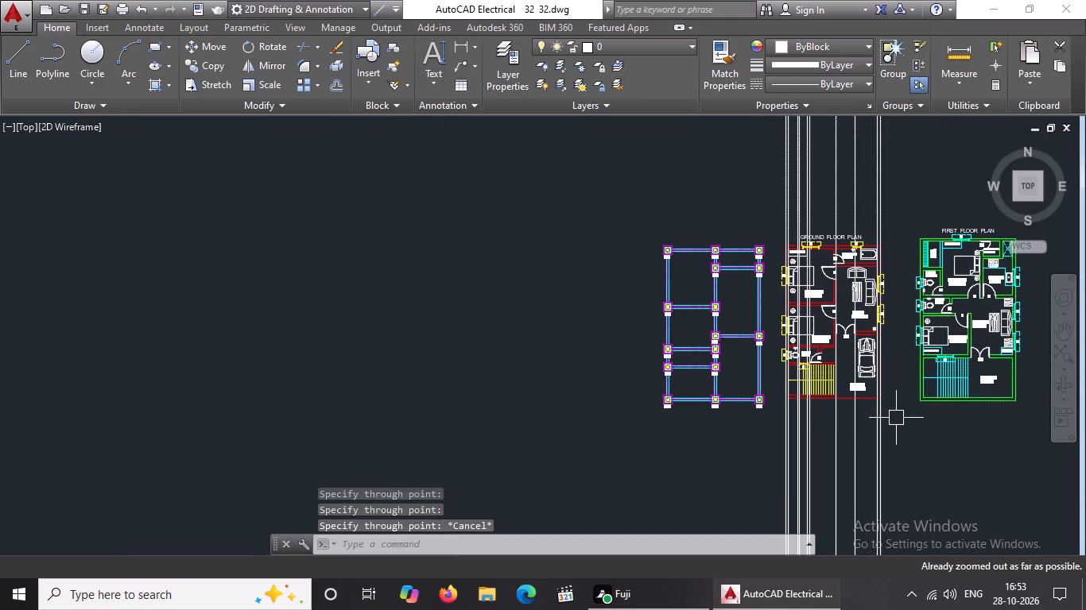
{"action": "scroll", "coordinate": [896, 473], "scroll_direction": "up", "scroll_amount": 3}
{"action": "scroll", "coordinate": [886, 418], "scroll_direction": "down", "scroll_amount": 4}
{"action": "scroll", "coordinate": [895, 523], "scroll_direction": "up", "scroll_amount": 3}
{"action": "key", "text": "Escape"}
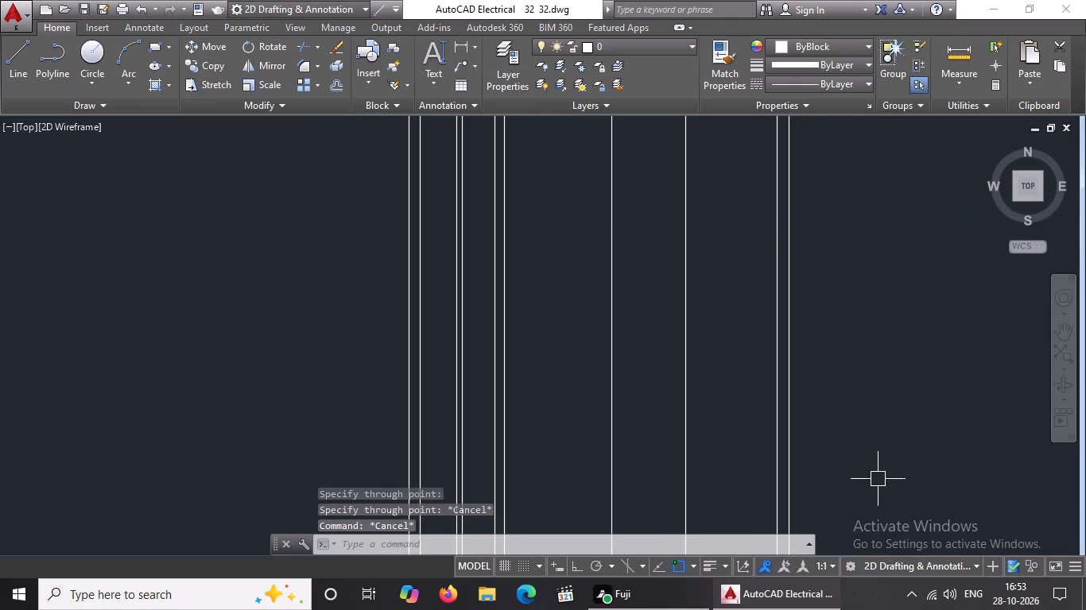
{"action": "key", "text": "l"}
{"action": "key", "text": "Return"}
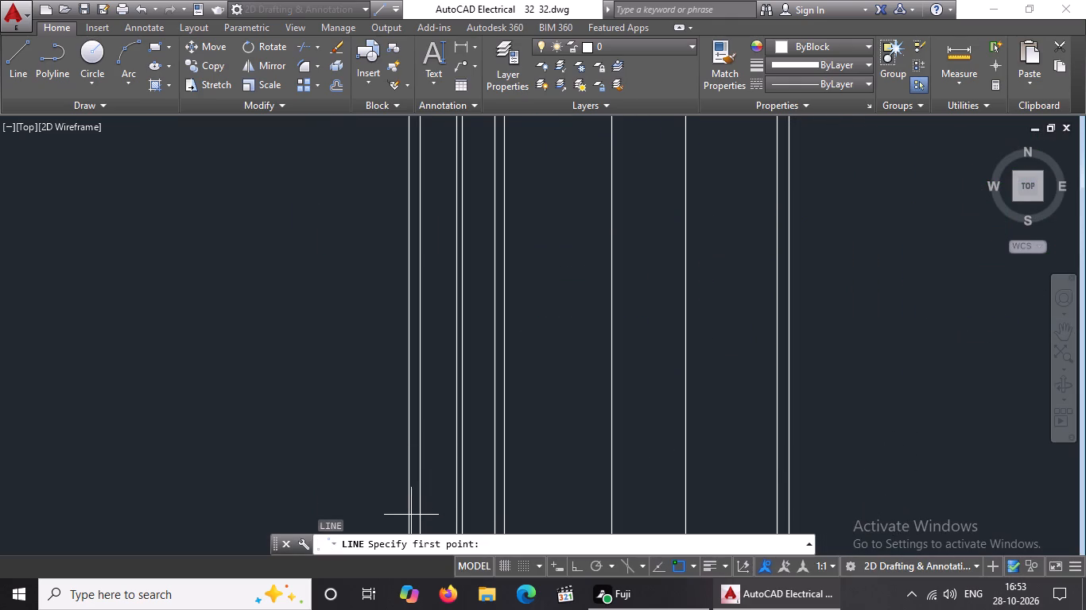
{"action": "left_click_drag", "start_coordinate": [398, 525], "coordinate": [434, 520]}
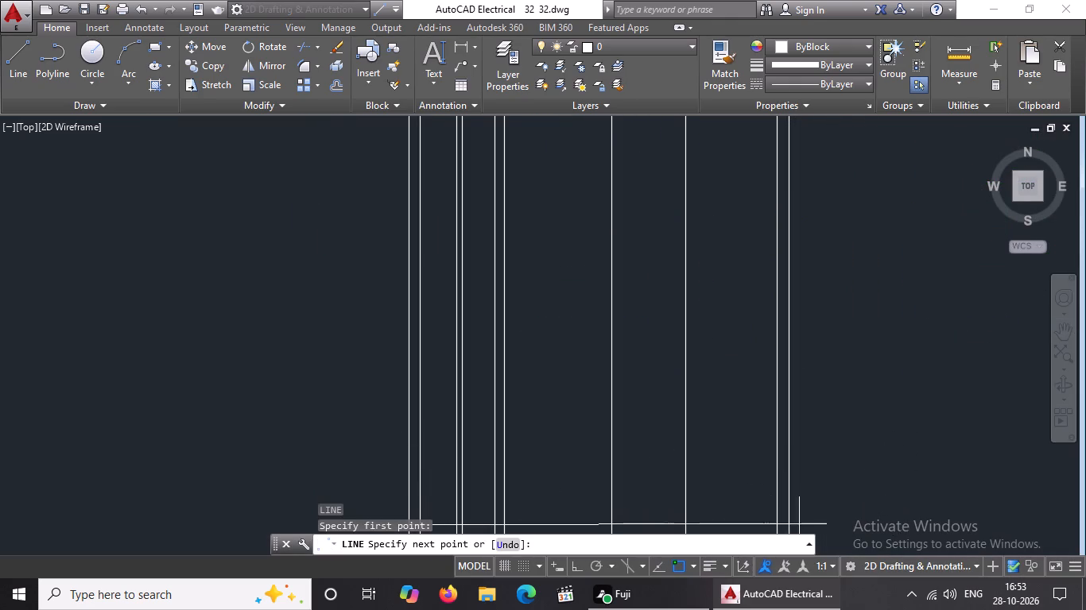
{"action": "left_click", "coordinate": [580, 567]}
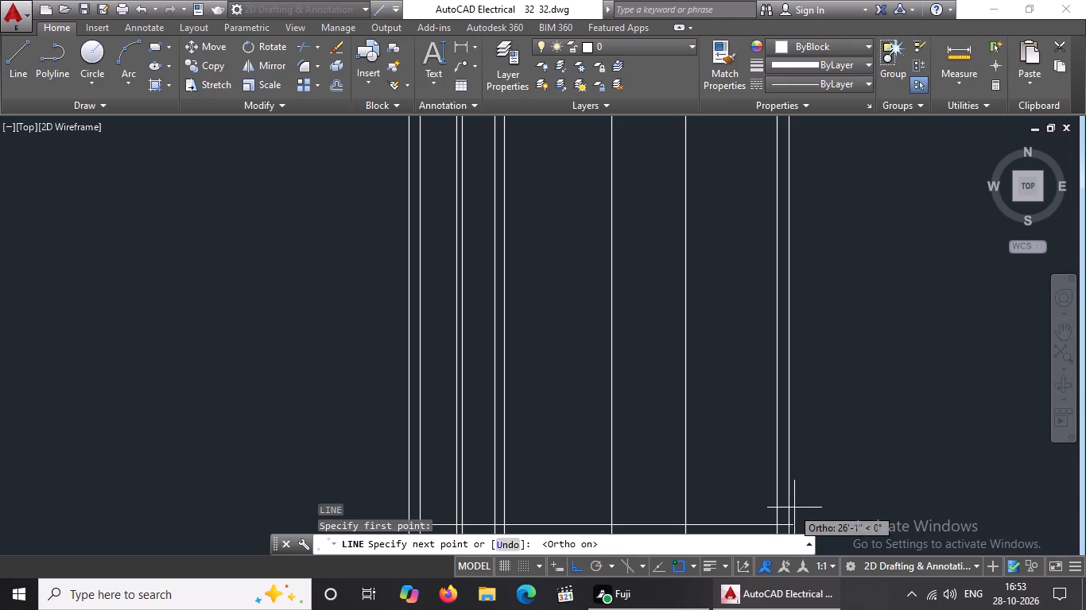
{"action": "left_click", "coordinate": [803, 509]}
{"action": "scroll", "coordinate": [813, 488], "scroll_direction": "down", "scroll_amount": 5}
{"action": "key", "text": "Escape"}
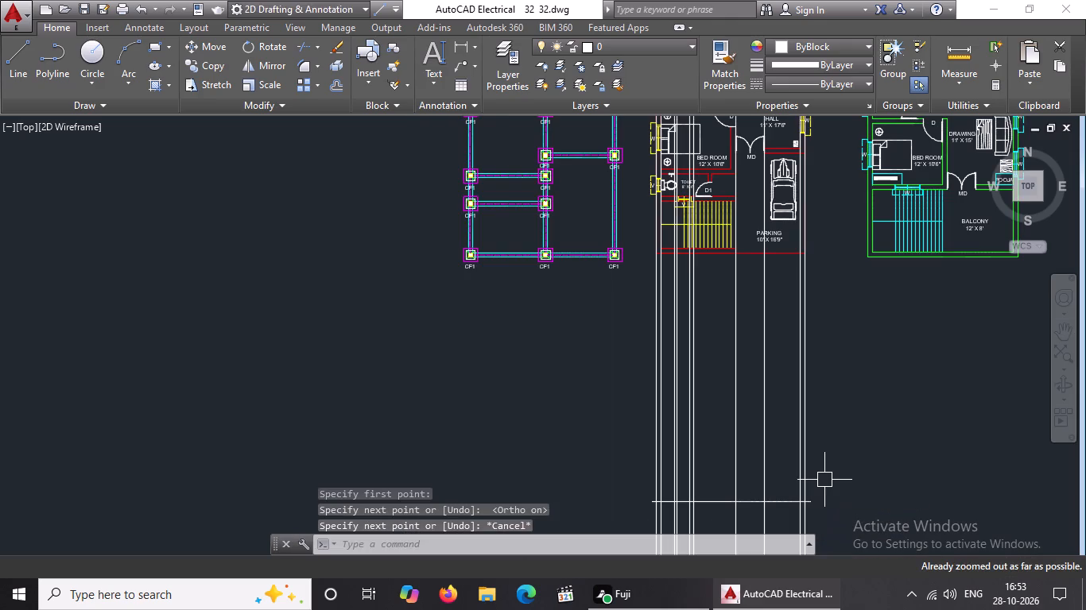
Trim both ends of the horizontal line that overhang the outermost vertical construction lines.
{"action": "type", "text": "TR"}
{"action": "key", "text": "space"}
{"action": "key", "text": "space"}
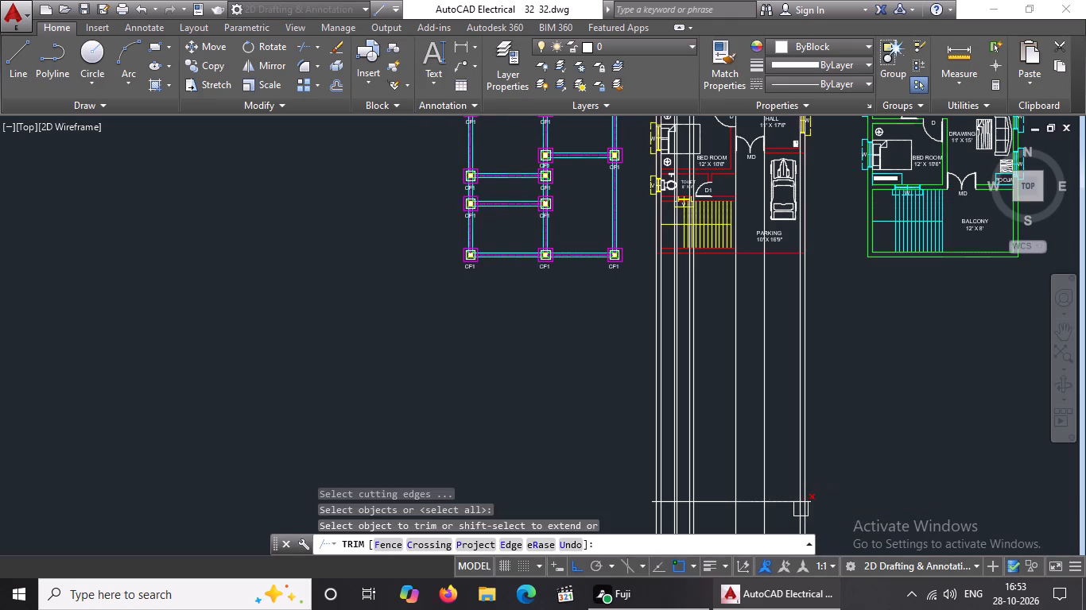
{"action": "scroll", "coordinate": [801, 509], "scroll_direction": "up", "scroll_amount": 2}
{"action": "left_click", "coordinate": [819, 491]}
{"action": "scroll", "coordinate": [729, 456], "scroll_direction": "down", "scroll_amount": 4}
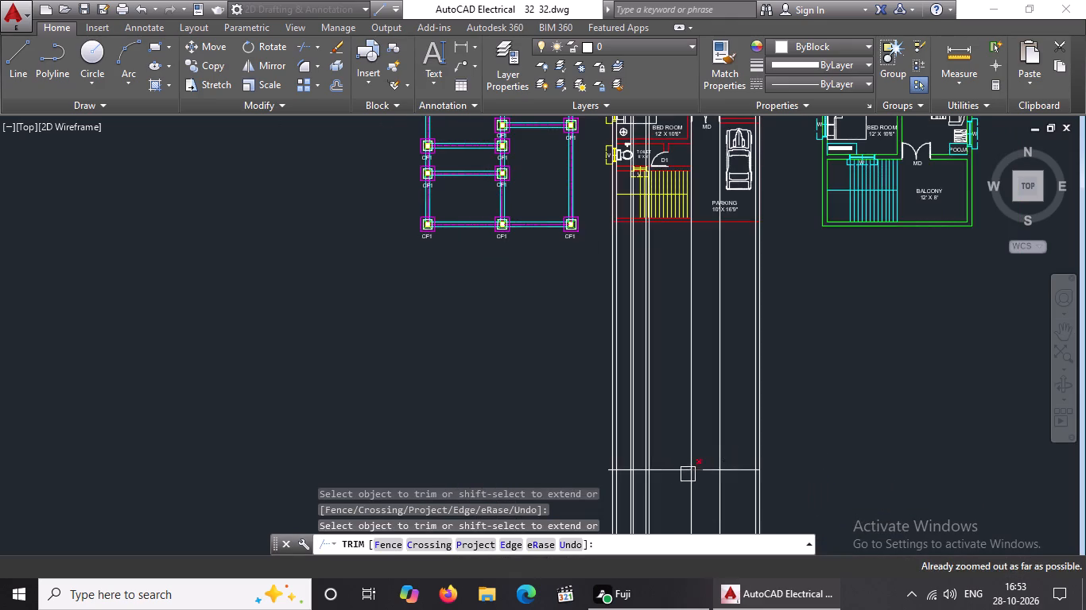
{"action": "scroll", "coordinate": [660, 470], "scroll_direction": "up", "scroll_amount": 3}
{"action": "left_click", "coordinate": [450, 467]}
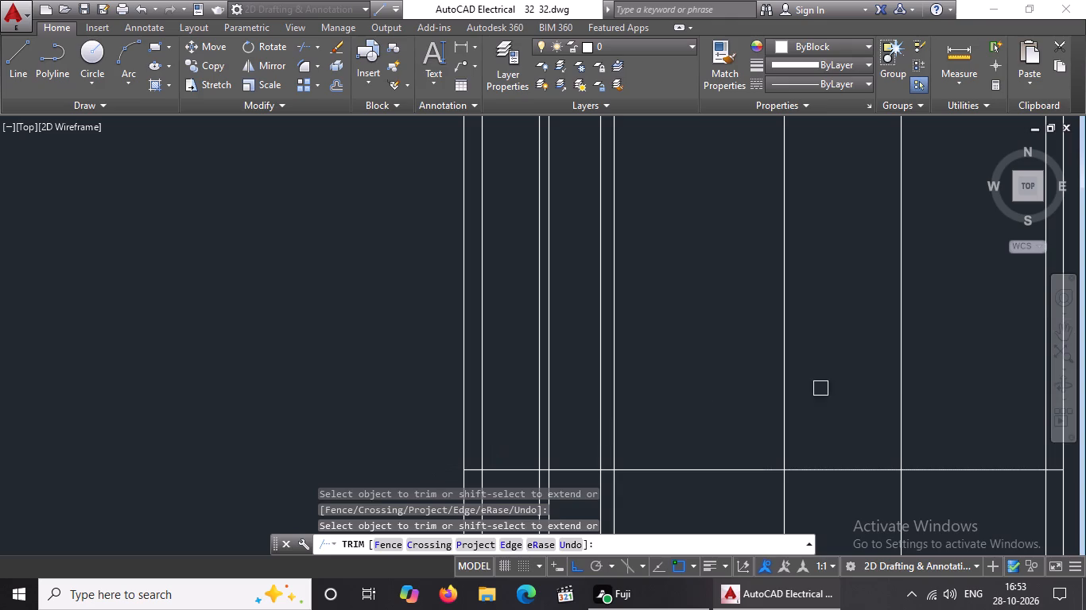
{"action": "key", "text": "Escape"}
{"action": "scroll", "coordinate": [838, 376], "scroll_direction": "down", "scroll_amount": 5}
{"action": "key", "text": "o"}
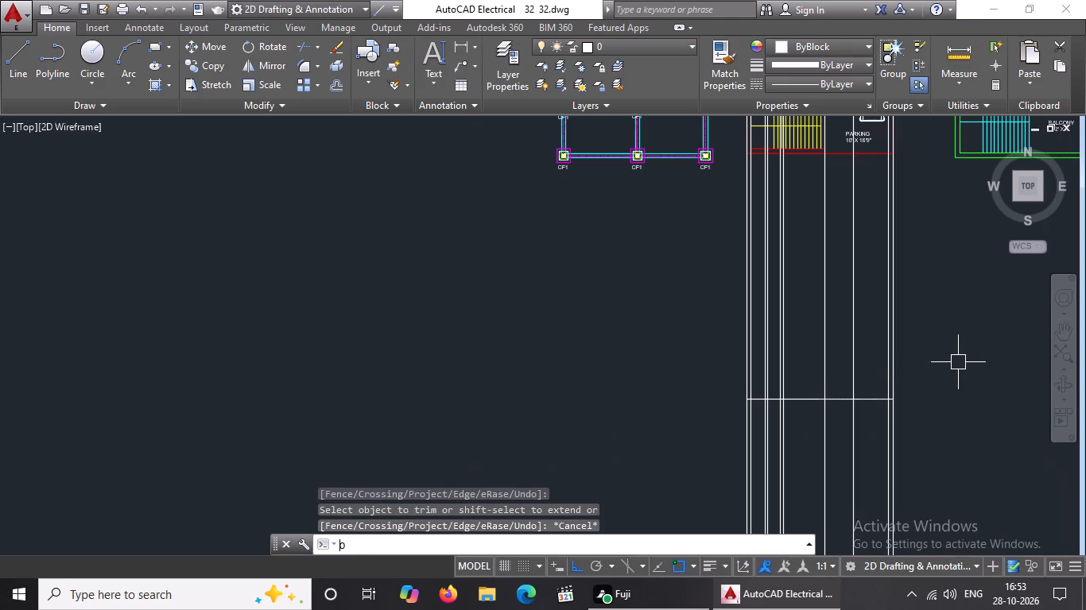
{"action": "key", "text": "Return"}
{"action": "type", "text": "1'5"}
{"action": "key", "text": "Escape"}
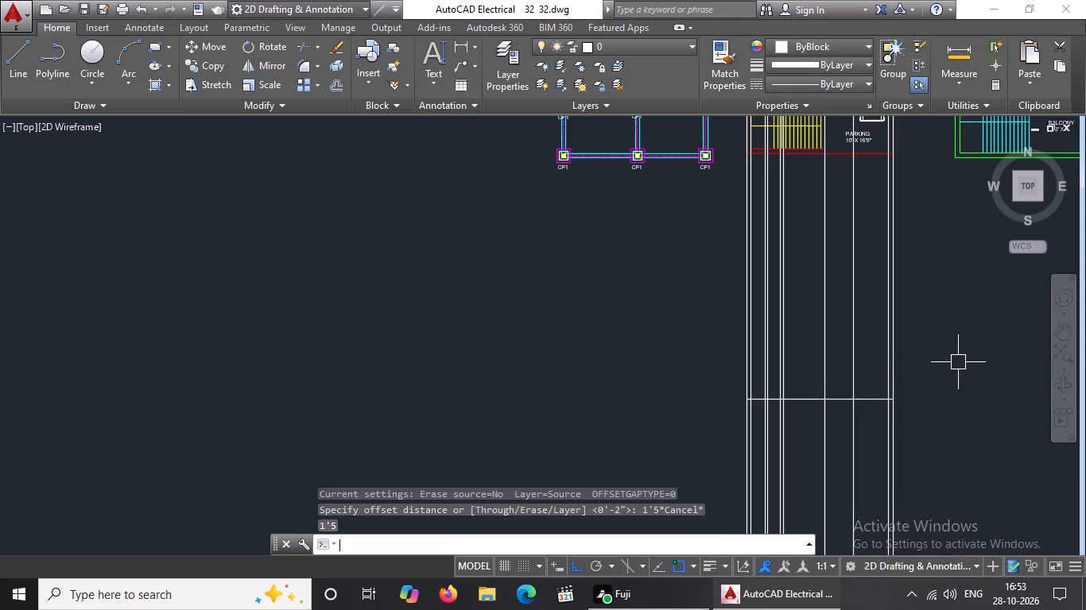
Offset the horizontal base line below the ground floor plan 1'6" upward to mark the plinth top.
{"action": "key", "text": "o"}
{"action": "key", "text": "Return"}
{"action": "type", "text": "1'"}
{"action": "key", "text": "6"}
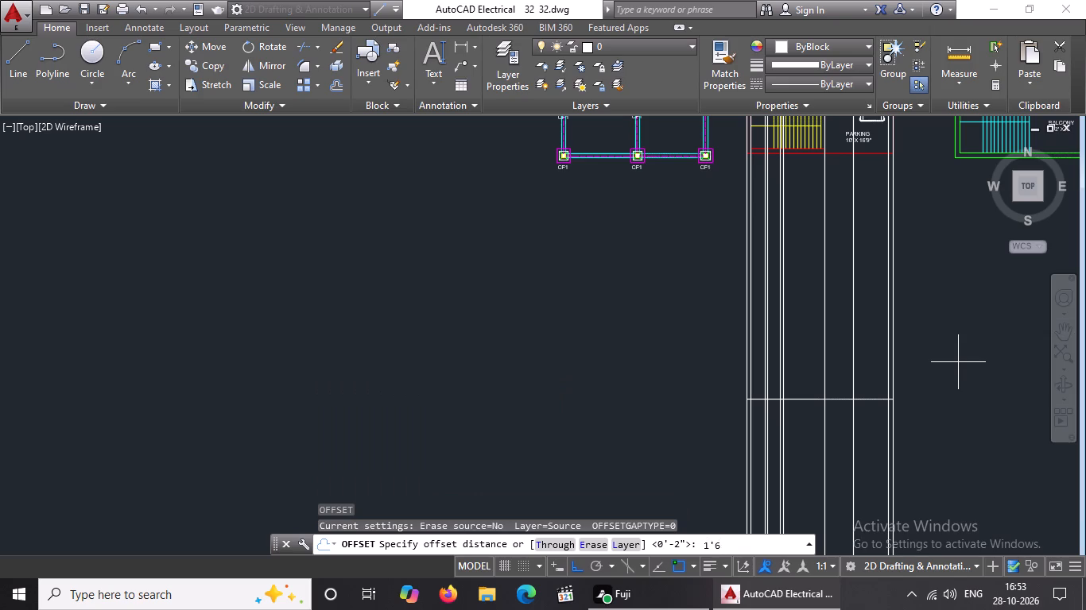
{"action": "key", "text": "shift+quotedbl"}
{"action": "key", "text": "Return"}
{"action": "scroll", "coordinate": [874, 377], "scroll_direction": "up", "scroll_amount": 2}
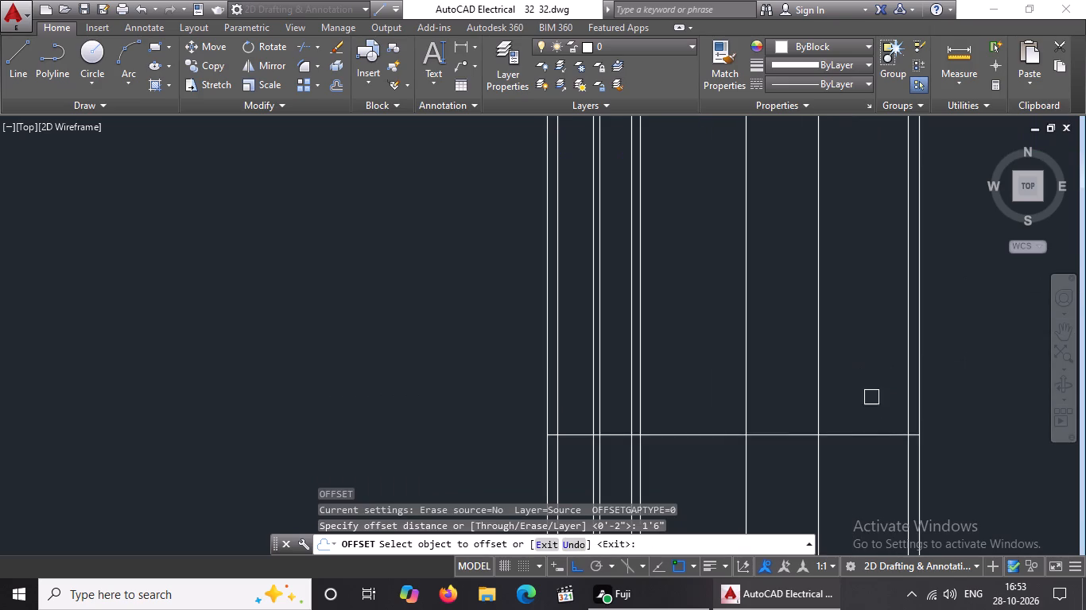
{"action": "left_click_drag", "start_coordinate": [867, 433], "coordinate": [867, 426]}
{"action": "left_click", "coordinate": [857, 350]}
{"action": "key", "text": "Escape"}
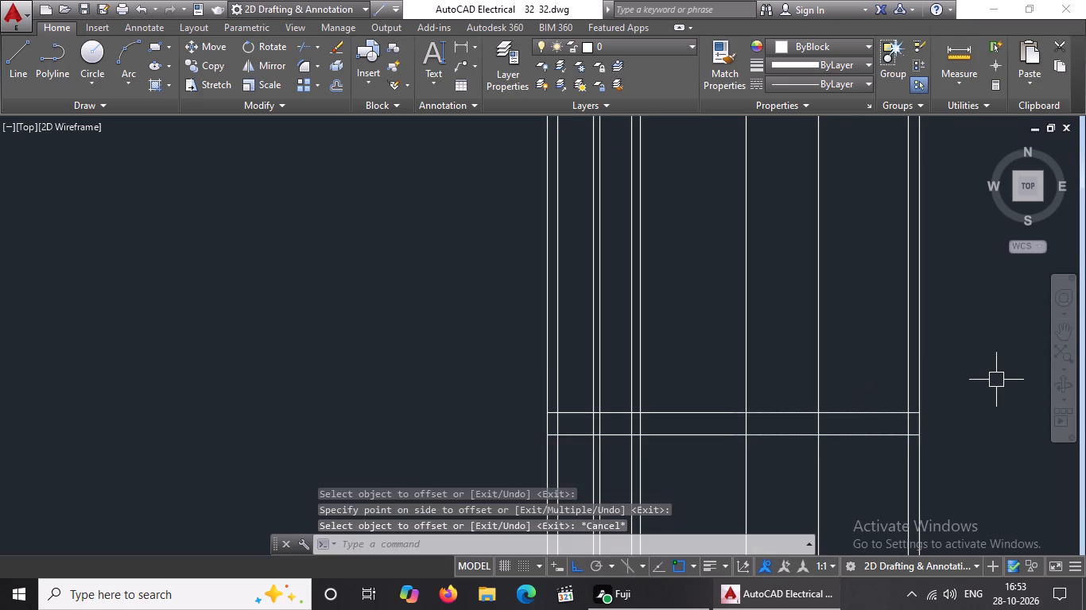
Offset the upper line of the 1'6" band 10' upward.
{"action": "key", "text": "o"}
{"action": "key", "text": "Return"}
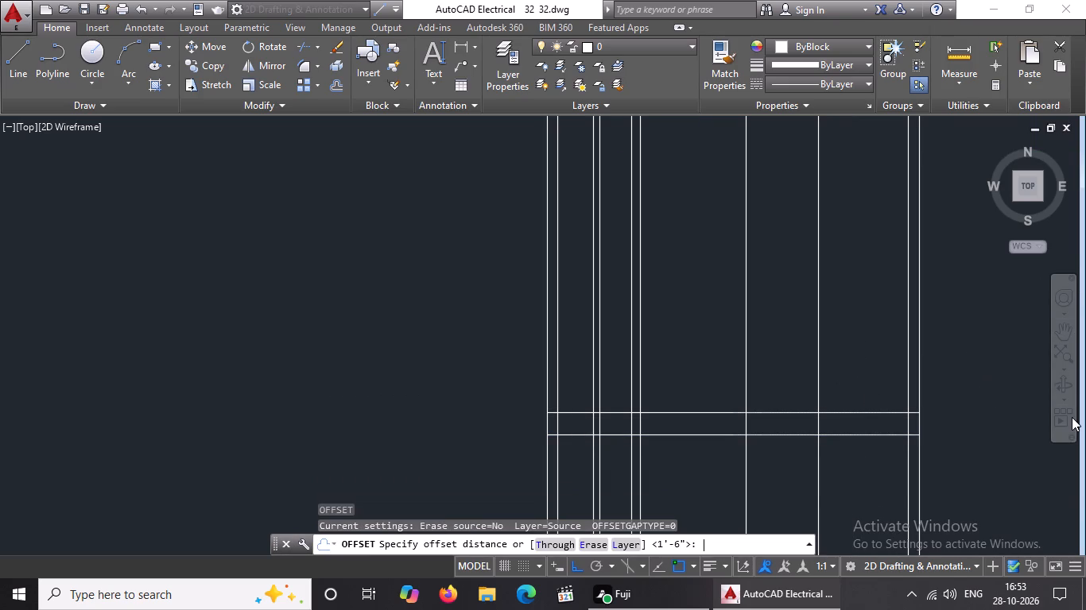
{"action": "type", "text": "10'"}
{"action": "key", "text": "Return"}
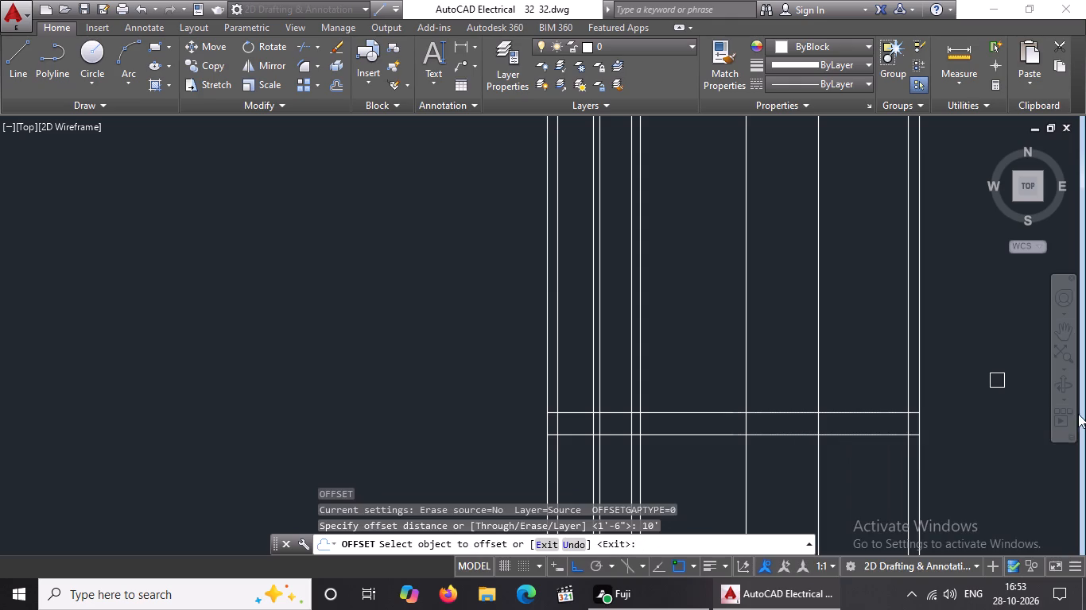
{"action": "left_click_drag", "start_coordinate": [840, 411], "coordinate": [847, 402]}
{"action": "left_click", "coordinate": [874, 337]}
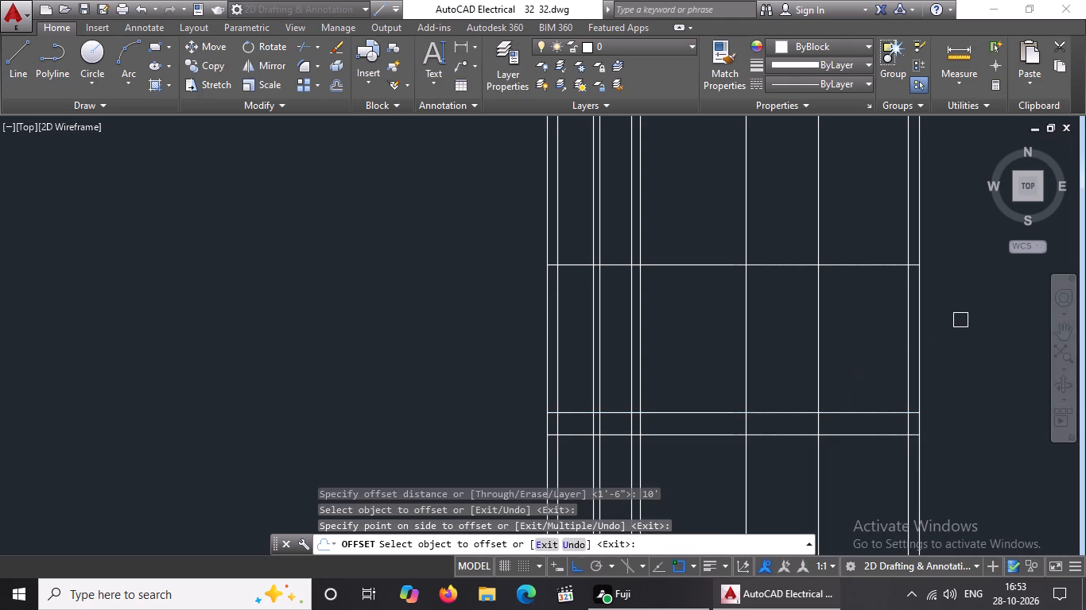
{"action": "key", "text": "Escape"}
Offset the upper line of the 1'6" band 4' upward, and offset the resulting line another 4' upward.
{"action": "key", "text": "o"}
{"action": "key", "text": "Return"}
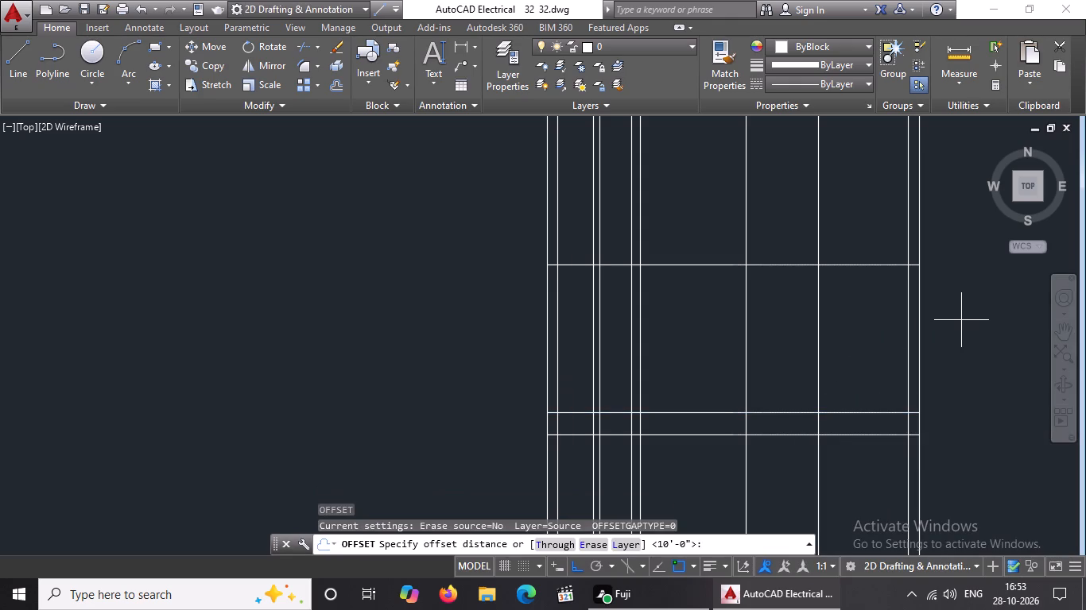
{"action": "type", "text": "4'"}
{"action": "key", "text": "Return"}
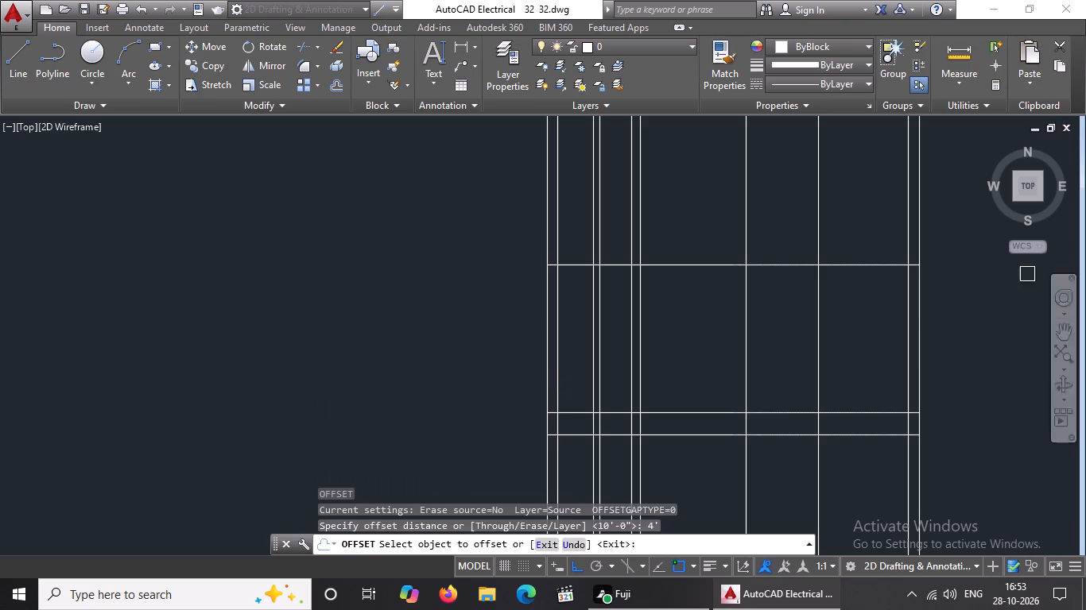
{"action": "left_click", "coordinate": [850, 412]}
{"action": "left_click", "coordinate": [849, 377]}
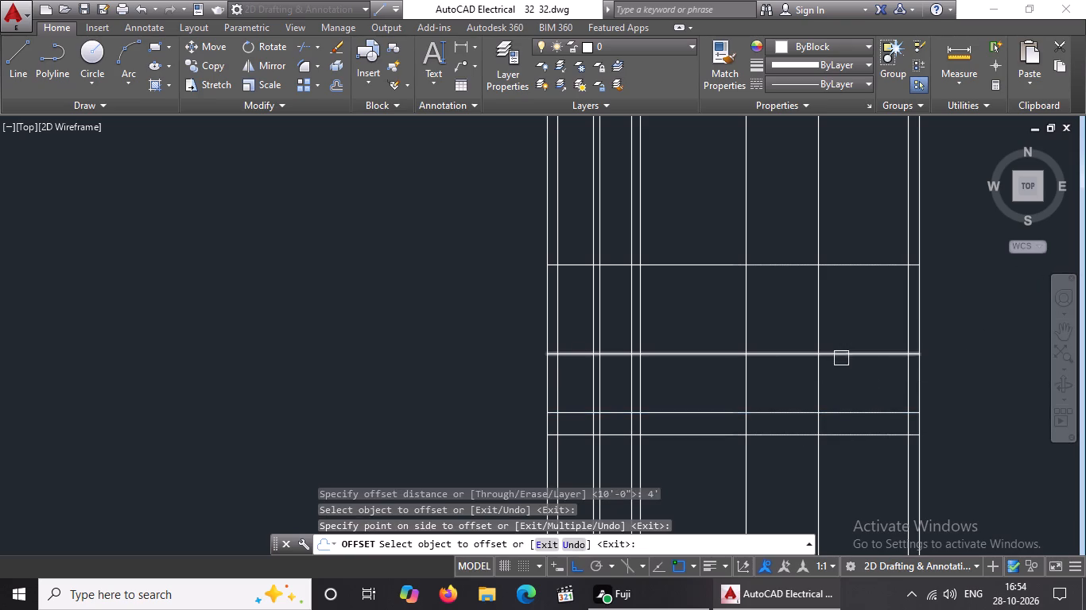
{"action": "left_click", "coordinate": [843, 353]}
{"action": "left_click", "coordinate": [847, 302]}
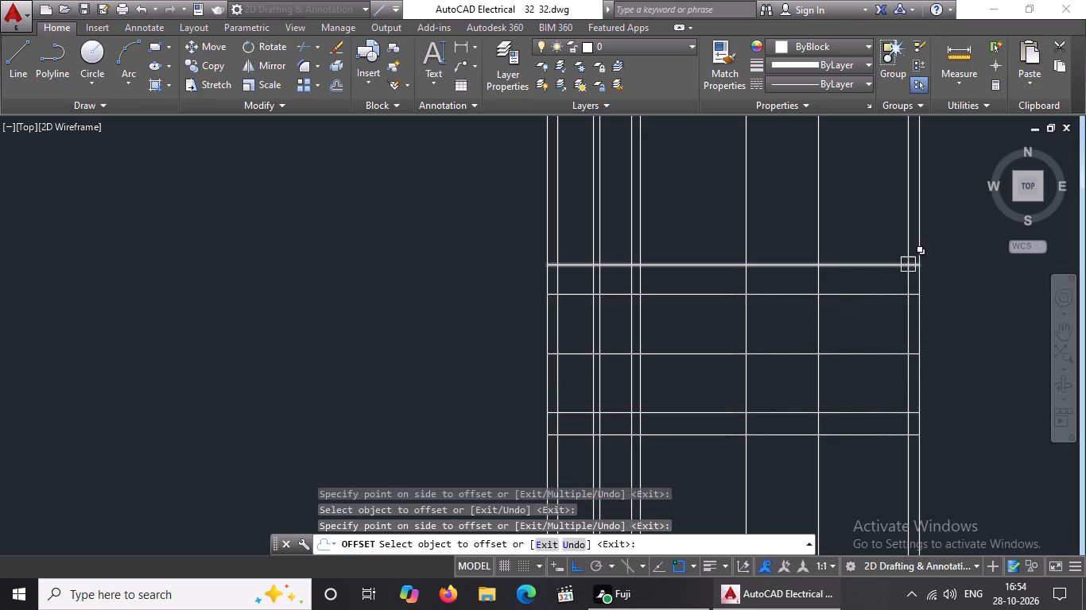
Delete the vertical construction line on the inner frame line of the toilet's stair-side ventilator V, at its end nearest door D1.
{"action": "scroll", "coordinate": [779, 268], "scroll_direction": "down", "scroll_amount": 3}
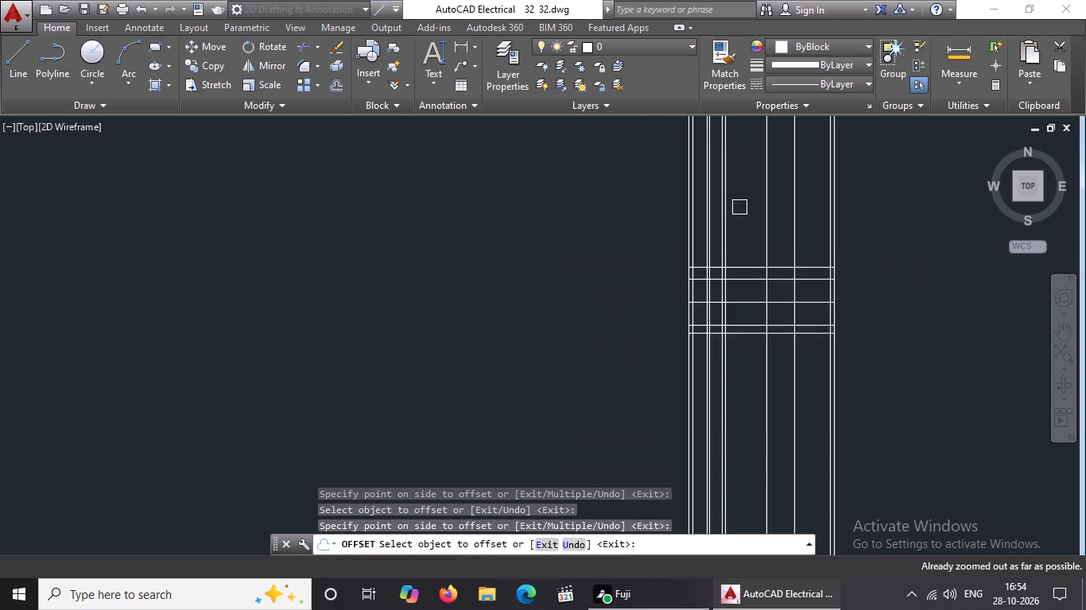
{"action": "scroll", "coordinate": [737, 223], "scroll_direction": "up", "scroll_amount": 1}
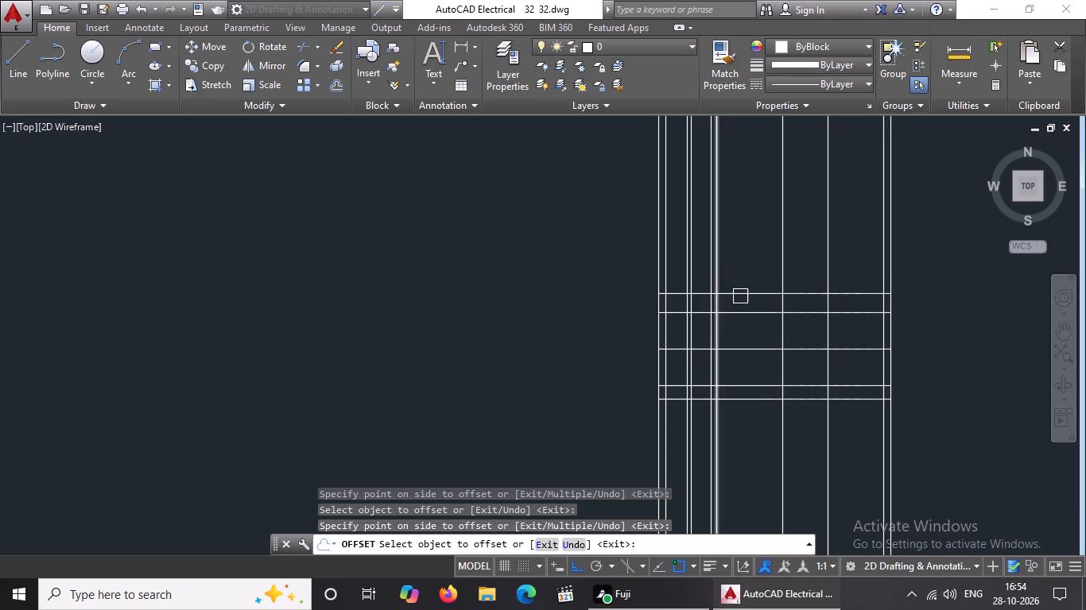
{"action": "scroll", "coordinate": [750, 276], "scroll_direction": "down", "scroll_amount": 3}
{"action": "middle_click_drag", "start_coordinate": [755, 234], "coordinate": [752, 249]}
{"action": "middle_click_drag", "start_coordinate": [730, 361], "coordinate": [720, 412]}
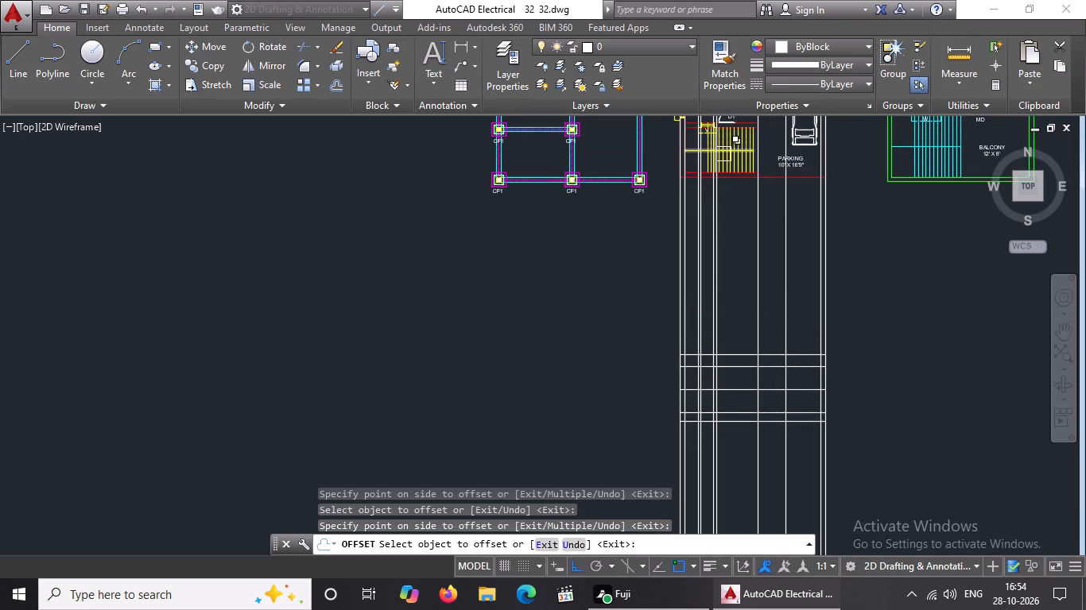
{"action": "middle_click_drag", "start_coordinate": [723, 154], "coordinate": [712, 278]}
{"action": "scroll", "coordinate": [708, 230], "scroll_direction": "up", "scroll_amount": 3}
{"action": "scroll", "coordinate": [684, 293], "scroll_direction": "up", "scroll_amount": 2}
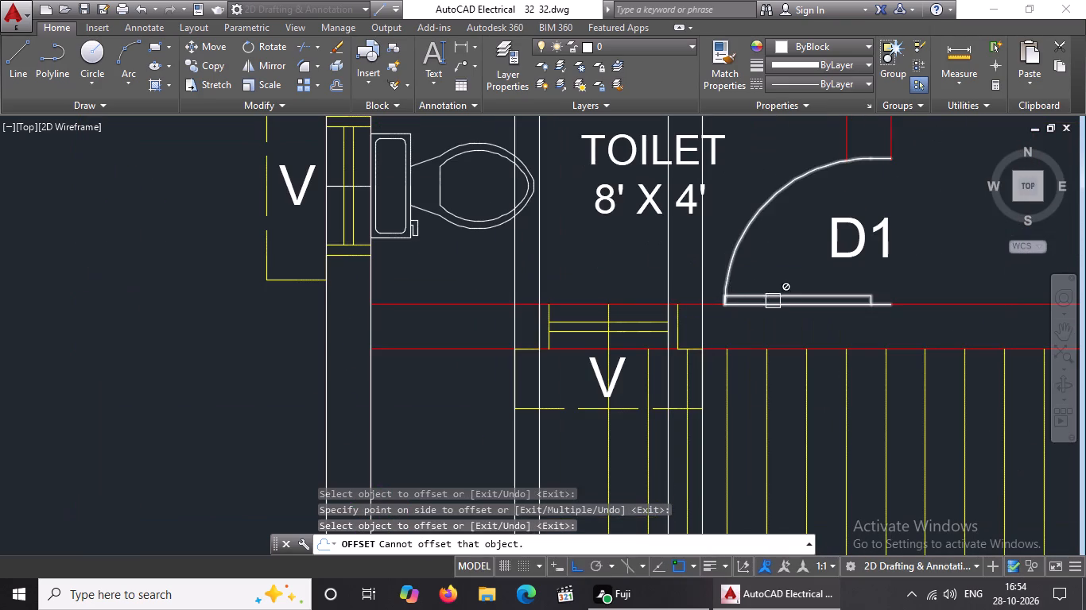
{"action": "key", "text": "Escape"}
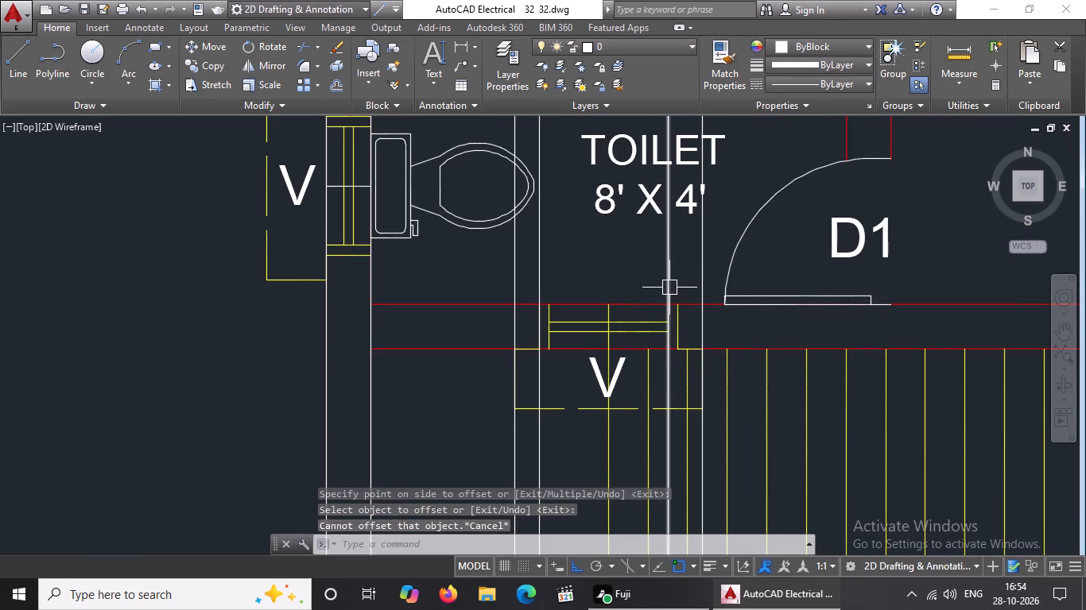
{"action": "left_click", "coordinate": [669, 288]}
{"action": "key", "text": "Delete"}
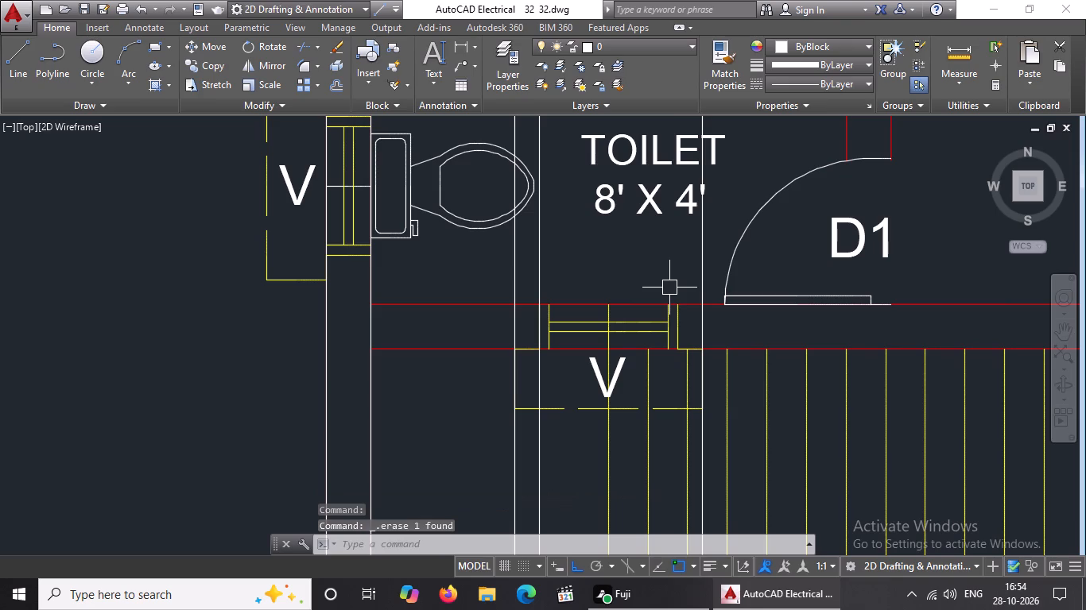
Add a vertical construction line through the outer edge of the toilet's stair-side ventilator V, at its end nearest door D1.
{"action": "type", "text": "XL V"}
{"action": "key", "text": "space"}
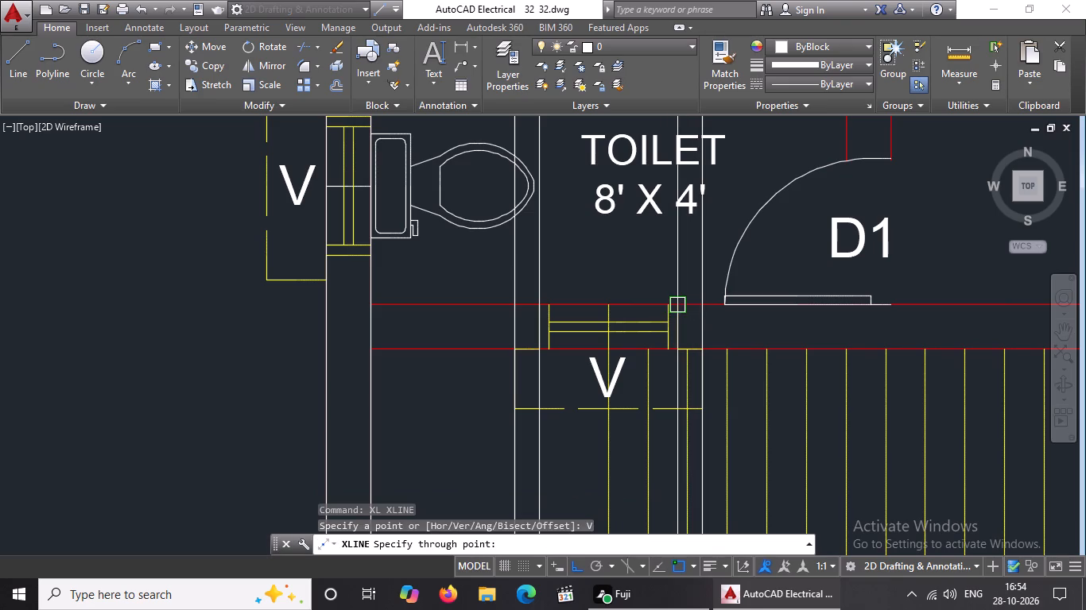
{"action": "left_click", "coordinate": [683, 309]}
{"action": "scroll", "coordinate": [702, 276], "scroll_direction": "down", "scroll_amount": 7}
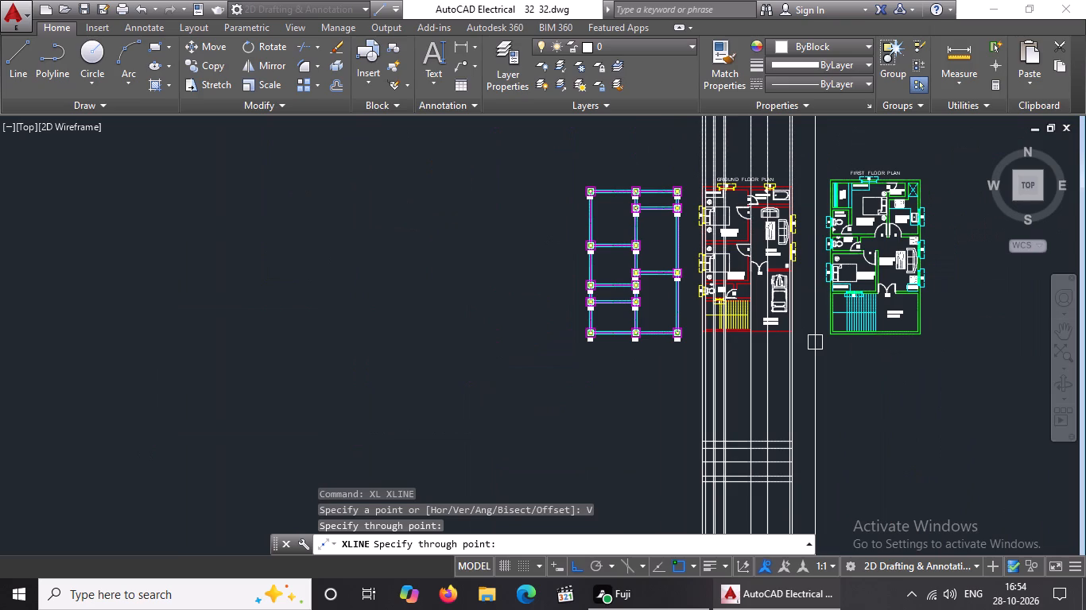
{"action": "key", "text": "Escape"}
Set the current colour to Magenta and draw a rectangle around the full-width 1'6" band at the elevation's base.
{"action": "scroll", "coordinate": [809, 342], "scroll_direction": "down", "scroll_amount": 3}
{"action": "scroll", "coordinate": [743, 489], "scroll_direction": "up", "scroll_amount": 5}
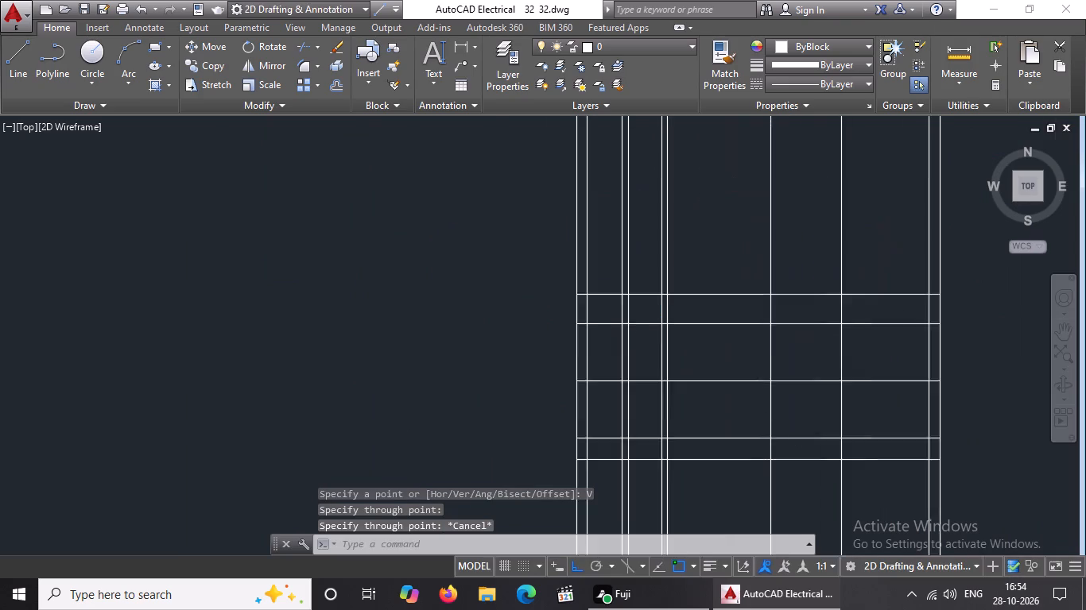
{"action": "scroll", "coordinate": [712, 430], "scroll_direction": "down", "scroll_amount": 7}
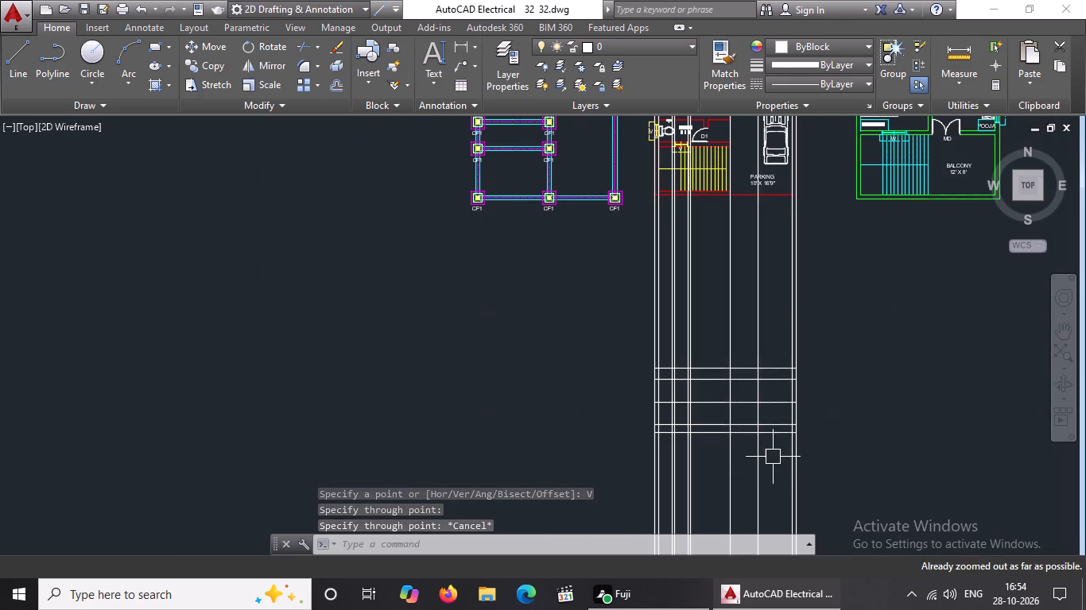
{"action": "scroll", "coordinate": [735, 437], "scroll_direction": "up", "scroll_amount": 3}
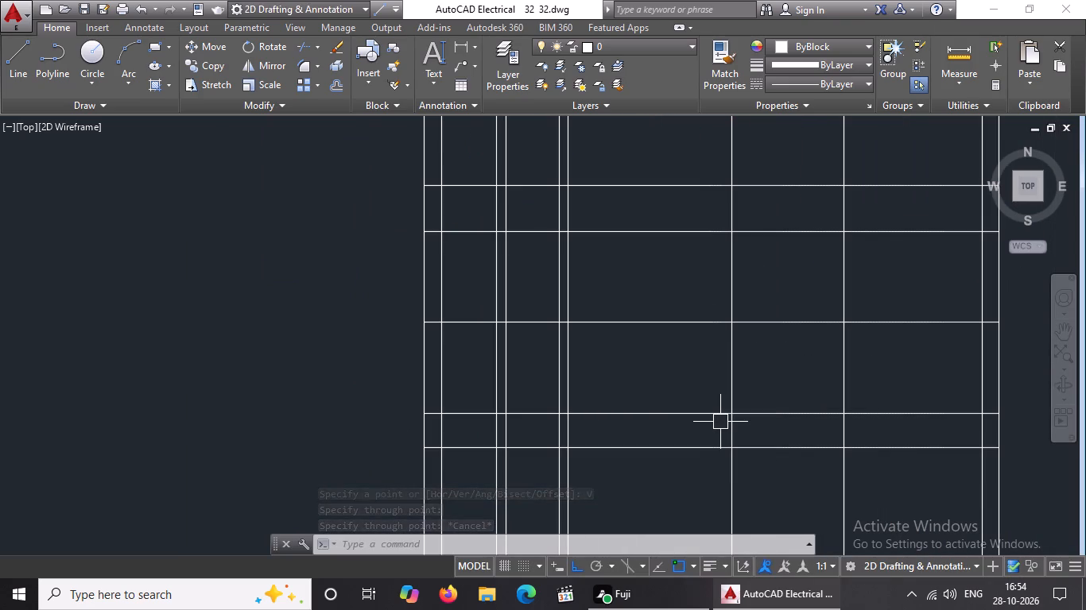
{"action": "left_click", "coordinate": [820, 37]}
{"action": "left_click", "coordinate": [834, 45]}
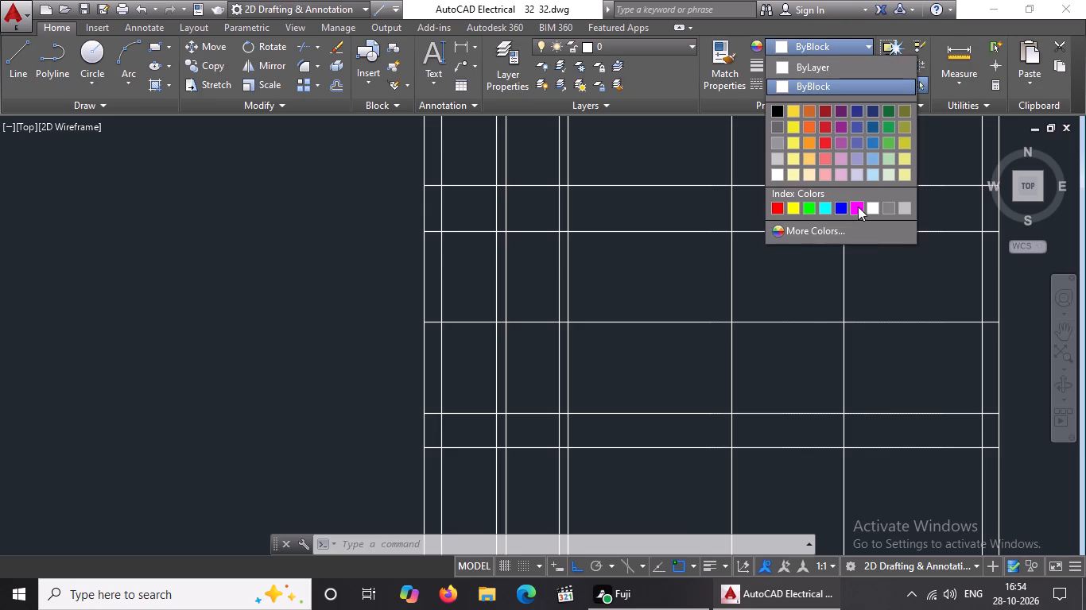
{"action": "left_click", "coordinate": [858, 207]}
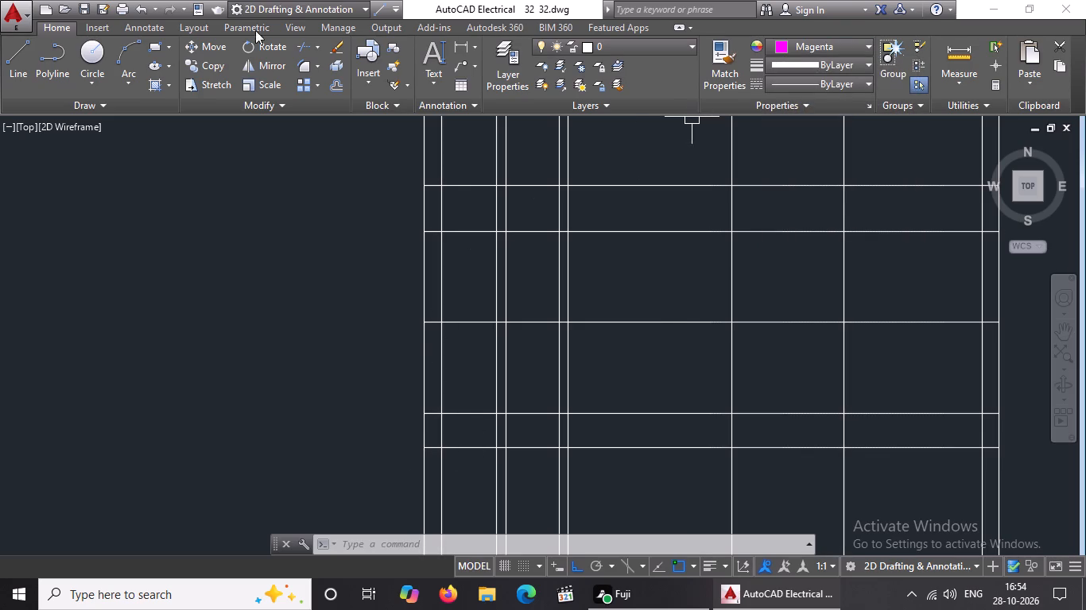
{"action": "left_click", "coordinate": [157, 45]}
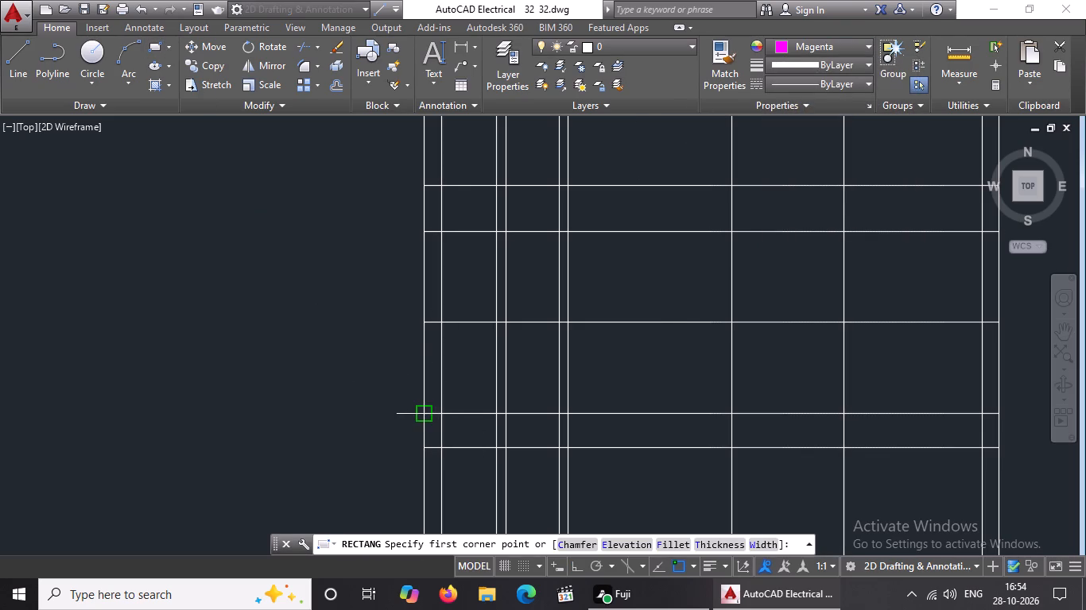
{"action": "left_click_drag", "start_coordinate": [418, 418], "coordinate": [425, 421]}
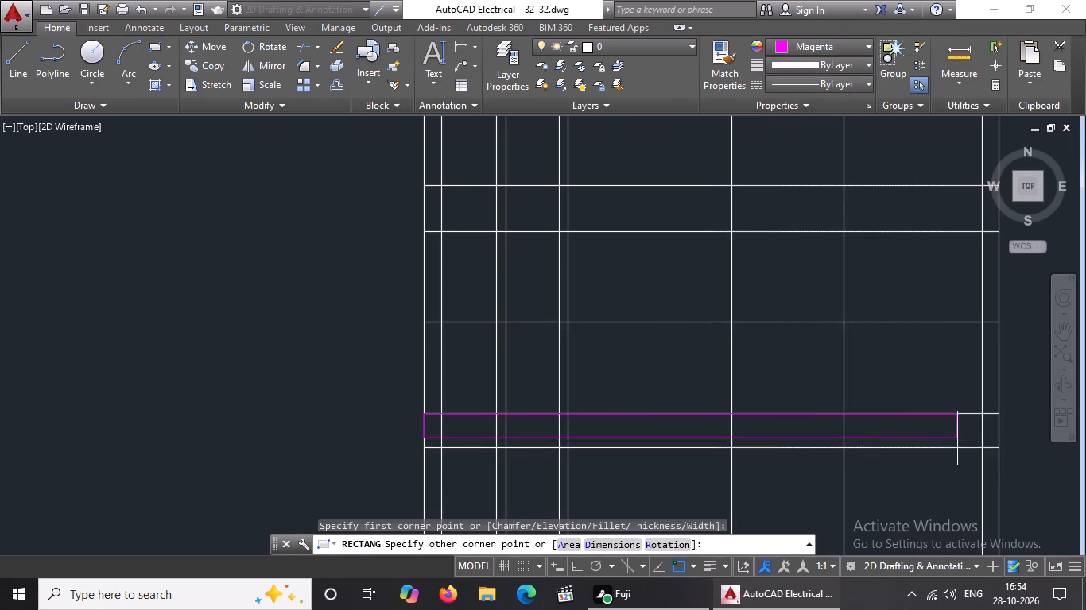
{"action": "left_click", "coordinate": [998, 450]}
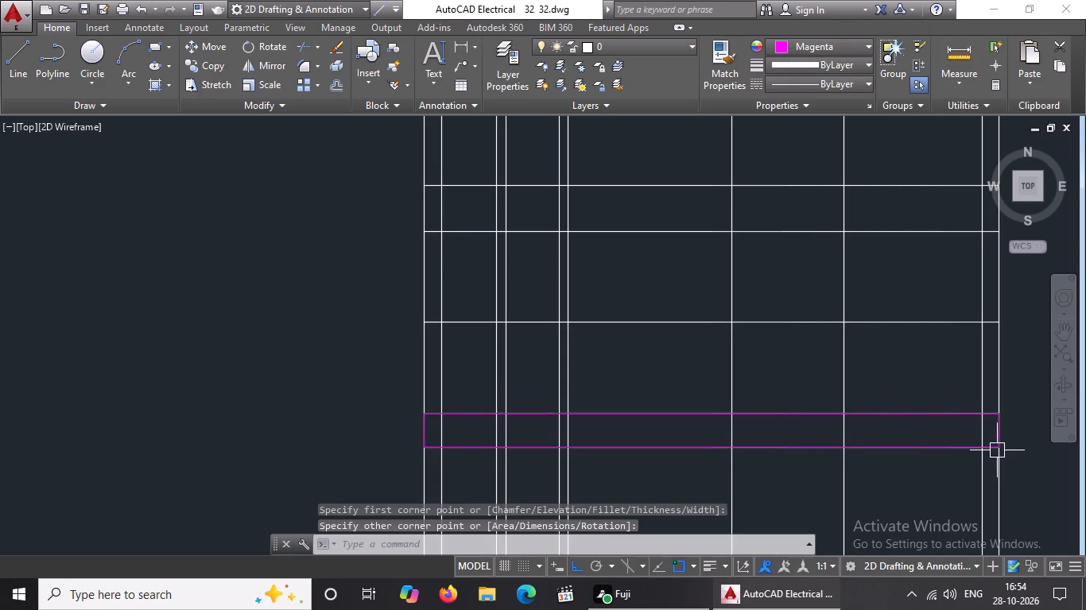
{"action": "key", "text": "Escape"}
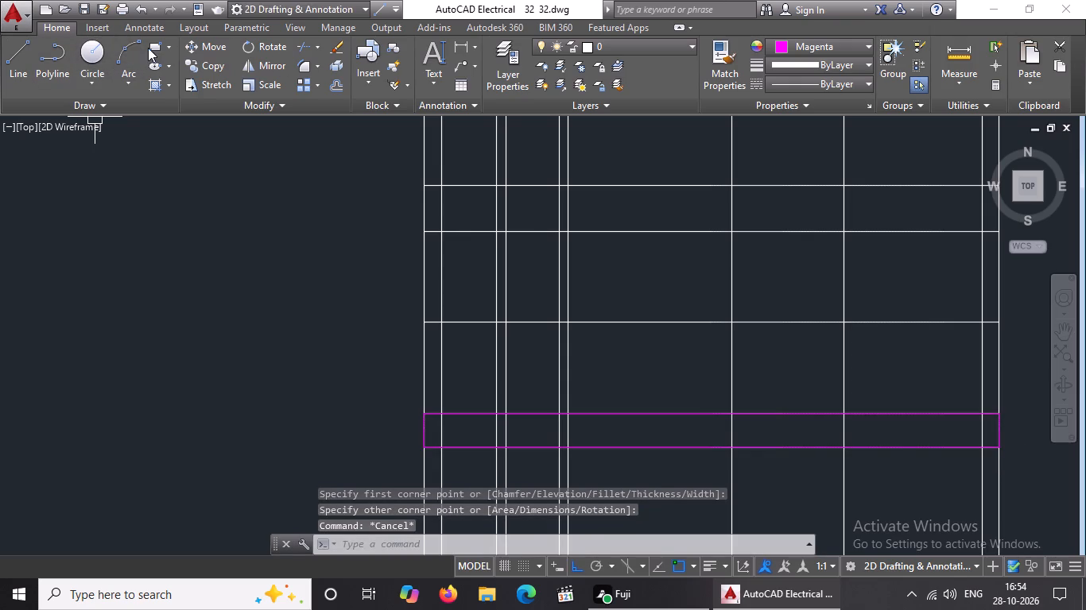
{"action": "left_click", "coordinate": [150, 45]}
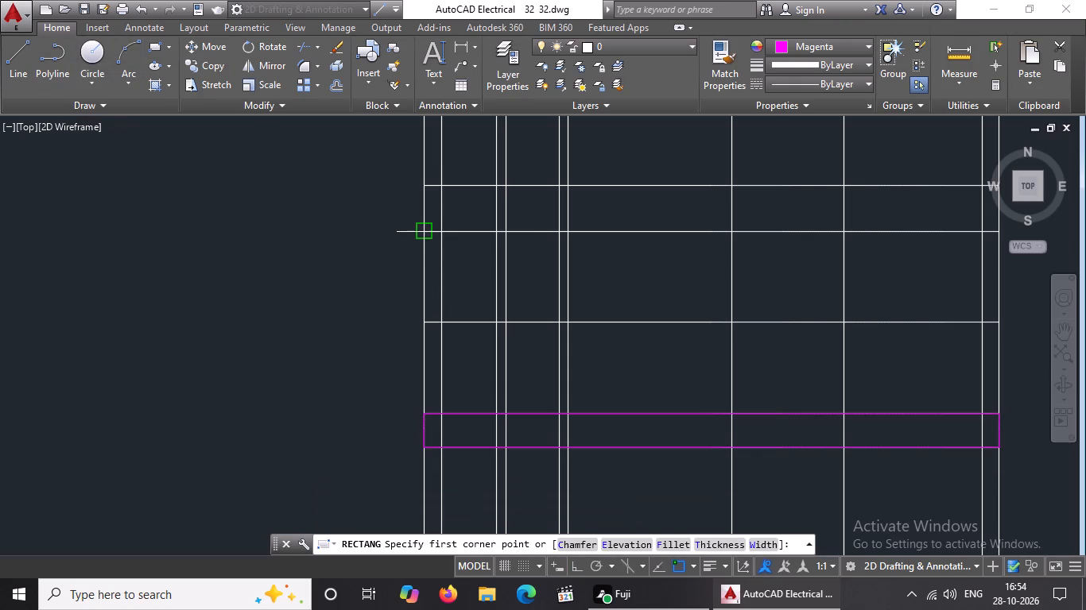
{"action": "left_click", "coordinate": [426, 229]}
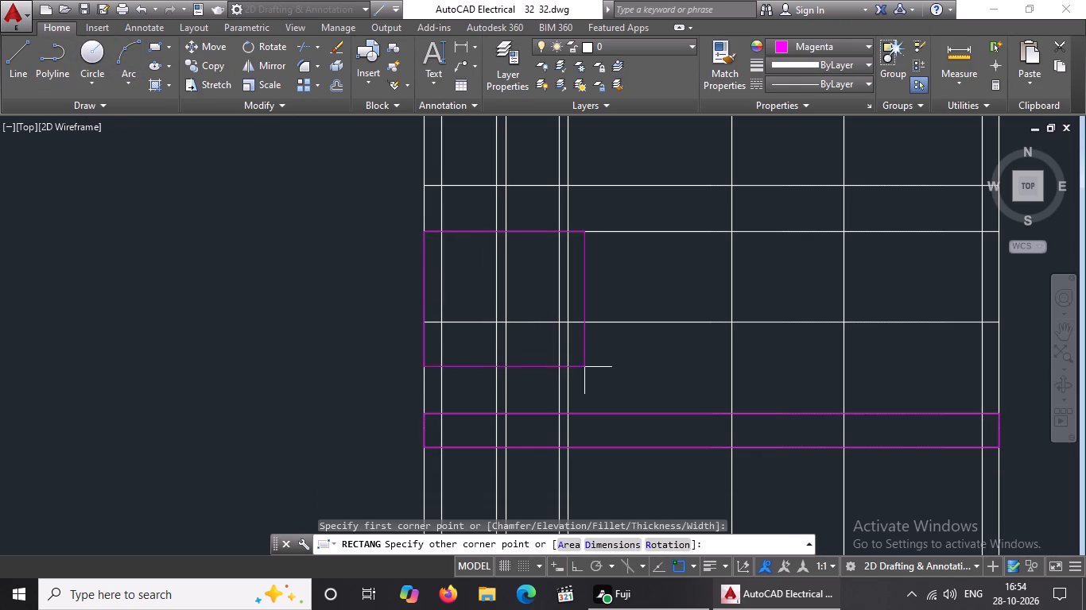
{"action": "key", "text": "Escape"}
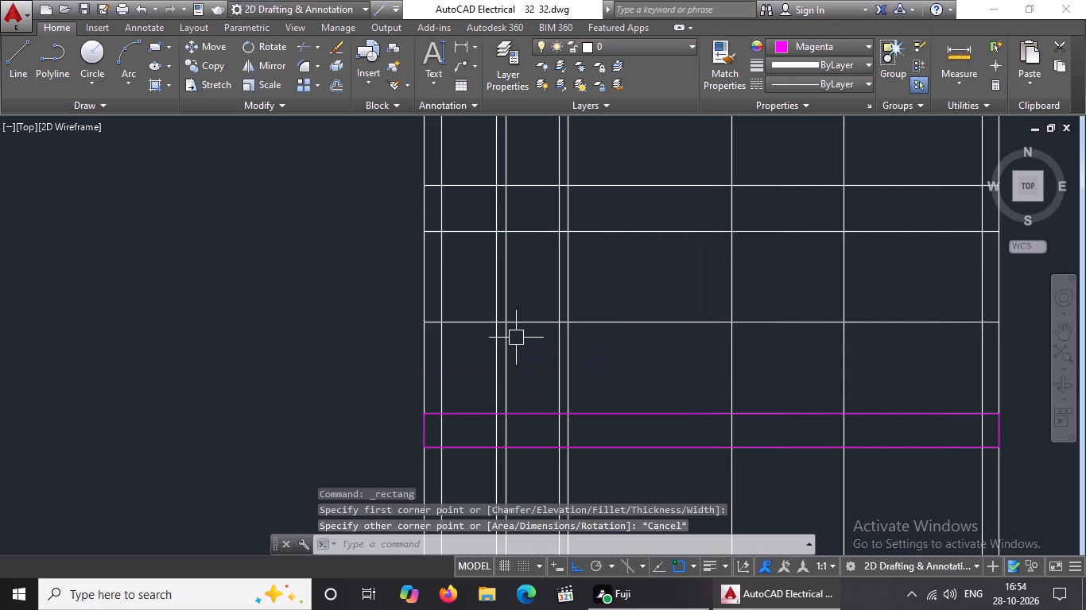
Offset the elevation's topmost horizontal line 6" upward.
{"action": "scroll", "coordinate": [516, 338], "scroll_direction": "down", "scroll_amount": 1}
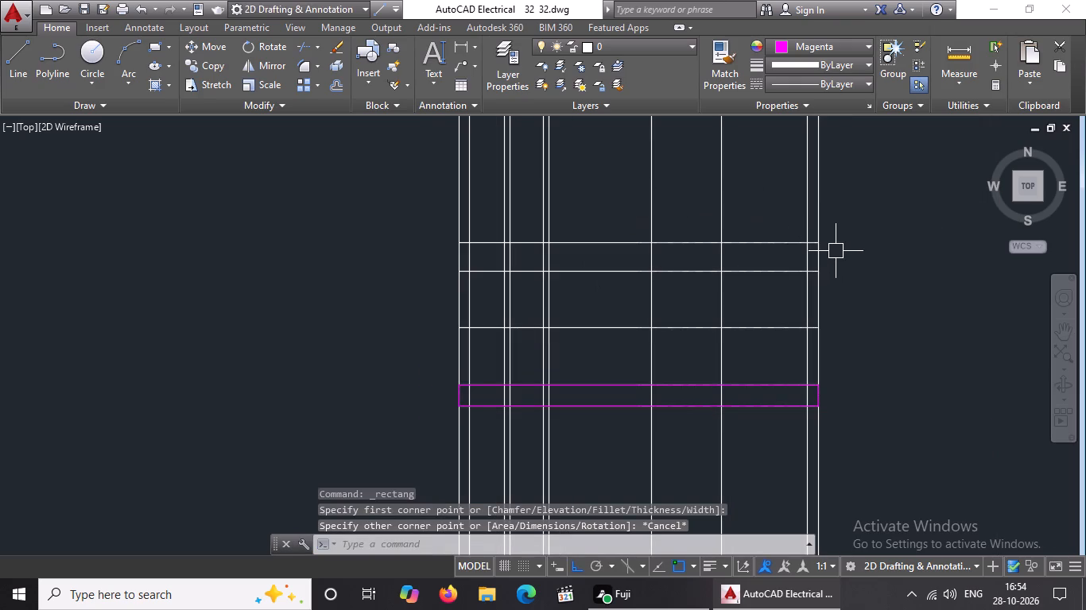
{"action": "key", "text": "o"}
{"action": "key", "text": "Return"}
{"action": "type", "text": "6\""}
{"action": "key", "text": "Return"}
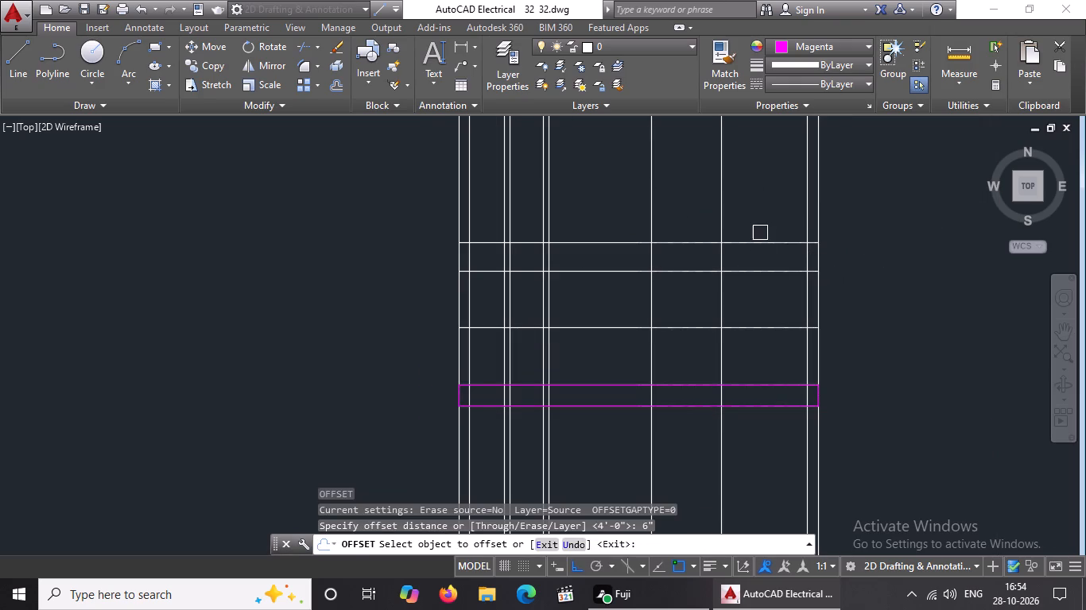
{"action": "left_click_drag", "start_coordinate": [759, 246], "coordinate": [760, 239]}
{"action": "left_click_drag", "start_coordinate": [766, 184], "coordinate": [777, 186]}
{"action": "key", "text": "Escape"}
Offset the elevation's topmost horizontal line 3' upward.
{"action": "key", "text": "o"}
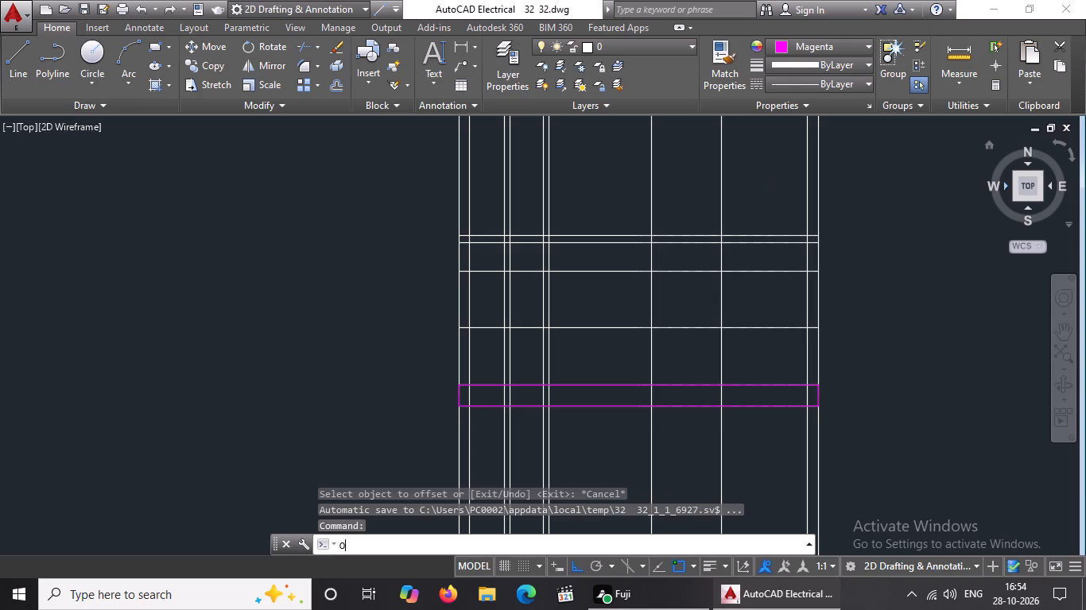
{"action": "key", "text": "Return"}
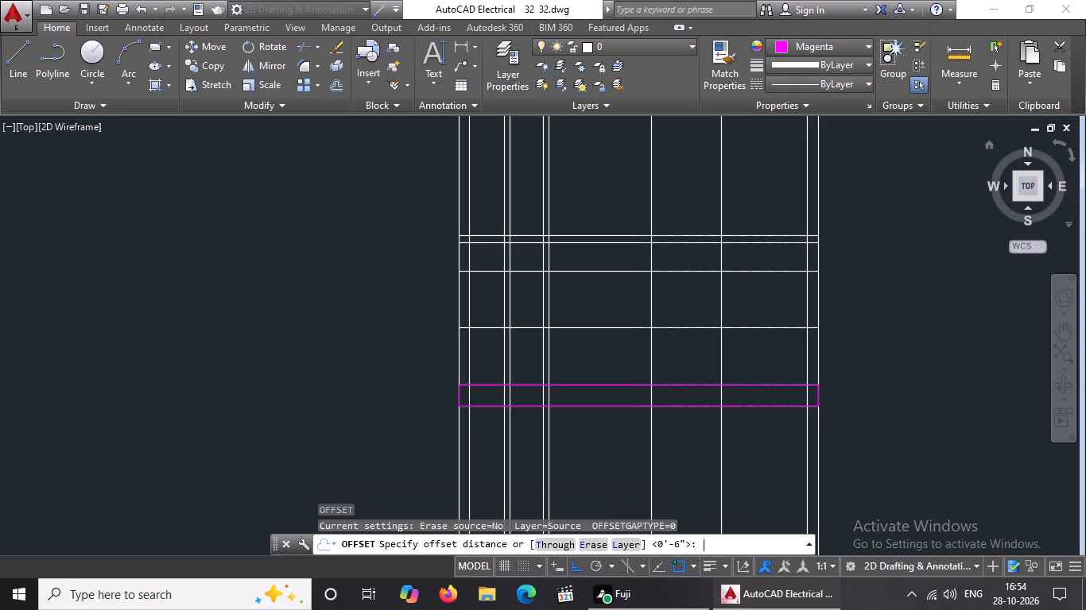
{"action": "type", "text": "3'"}
{"action": "key", "text": "Return"}
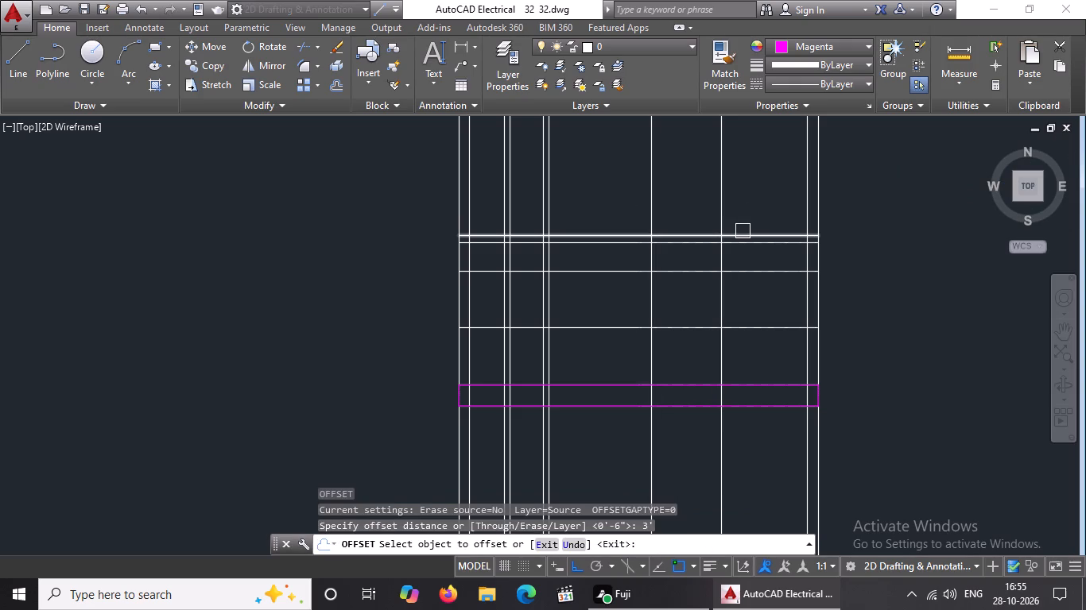
{"action": "left_click_drag", "start_coordinate": [743, 232], "coordinate": [743, 222]}
{"action": "left_click", "coordinate": [744, 187]}
{"action": "key", "text": "Escape"}
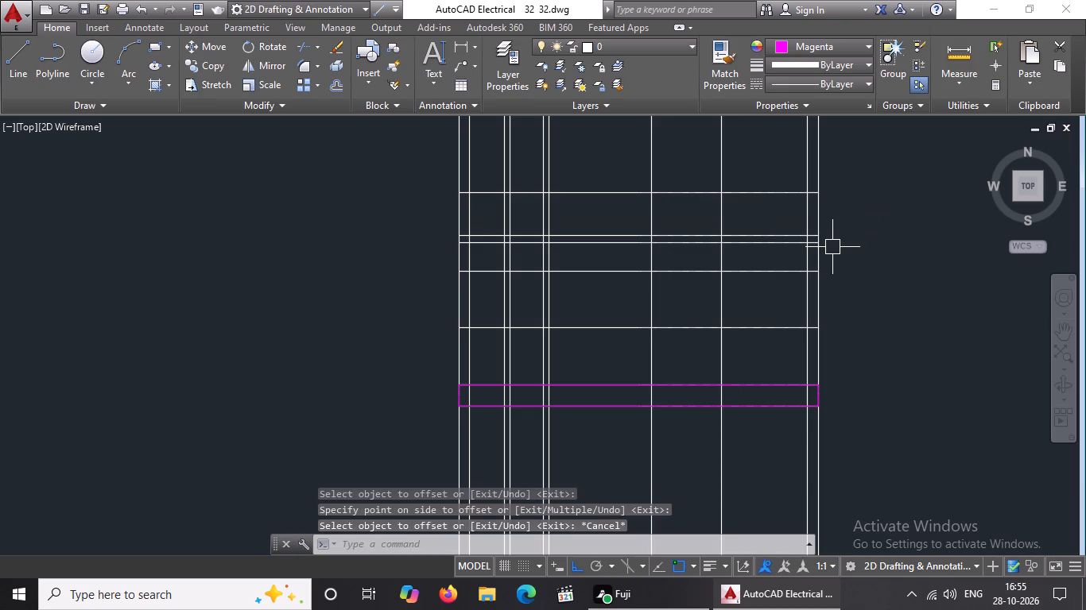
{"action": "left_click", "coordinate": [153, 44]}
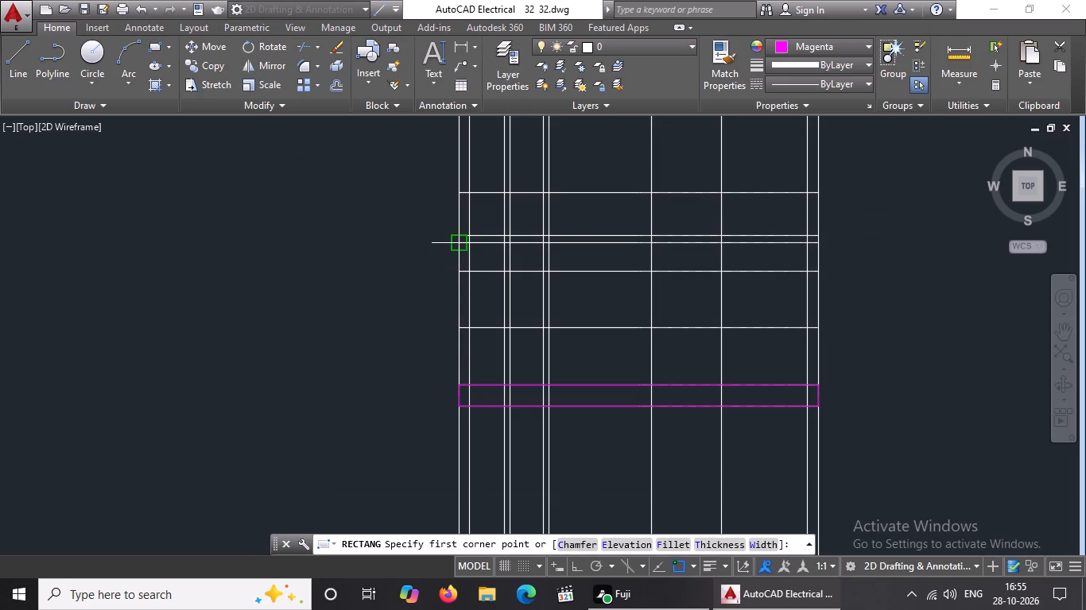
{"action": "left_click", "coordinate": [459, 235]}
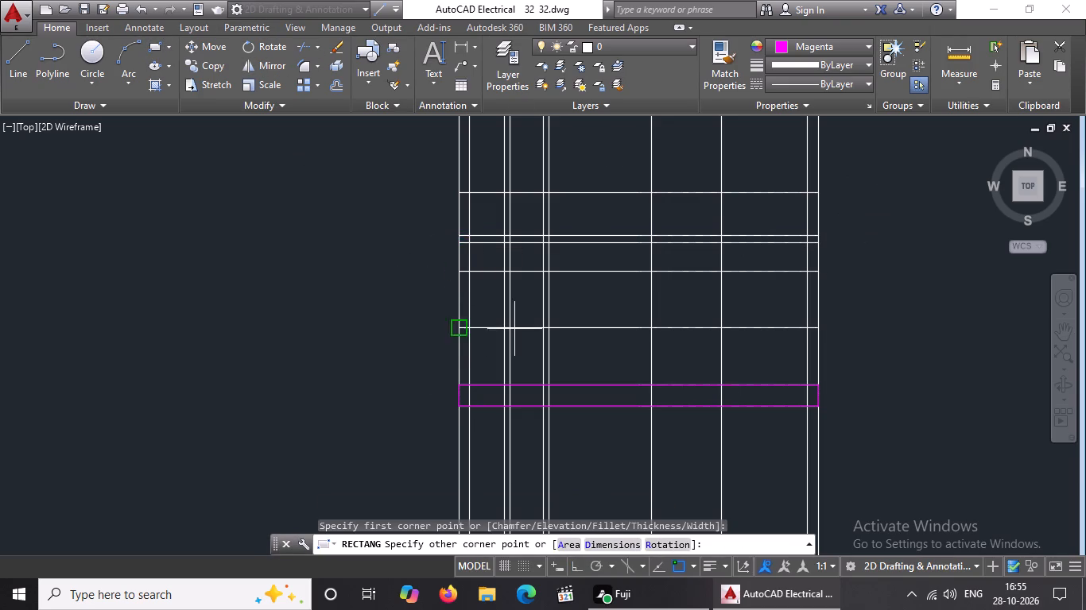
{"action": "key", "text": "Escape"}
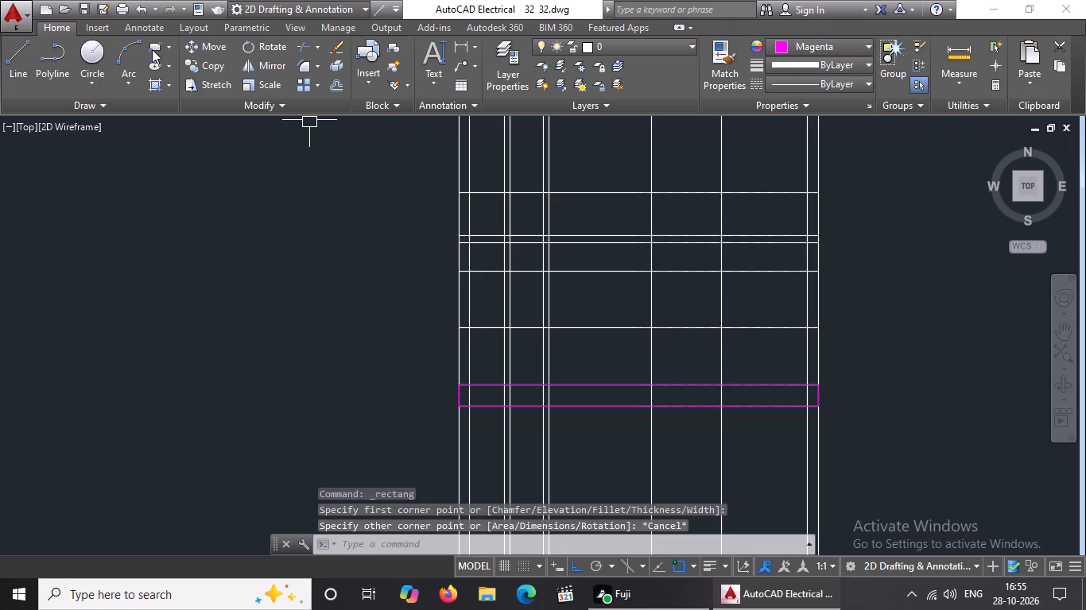
Draw a full-width magenta rectangle around the wall area, from the lower line of the 6" band down to the top of the base band.
{"action": "left_click", "coordinate": [154, 48]}
{"action": "left_click_drag", "start_coordinate": [457, 238], "coordinate": [461, 245]}
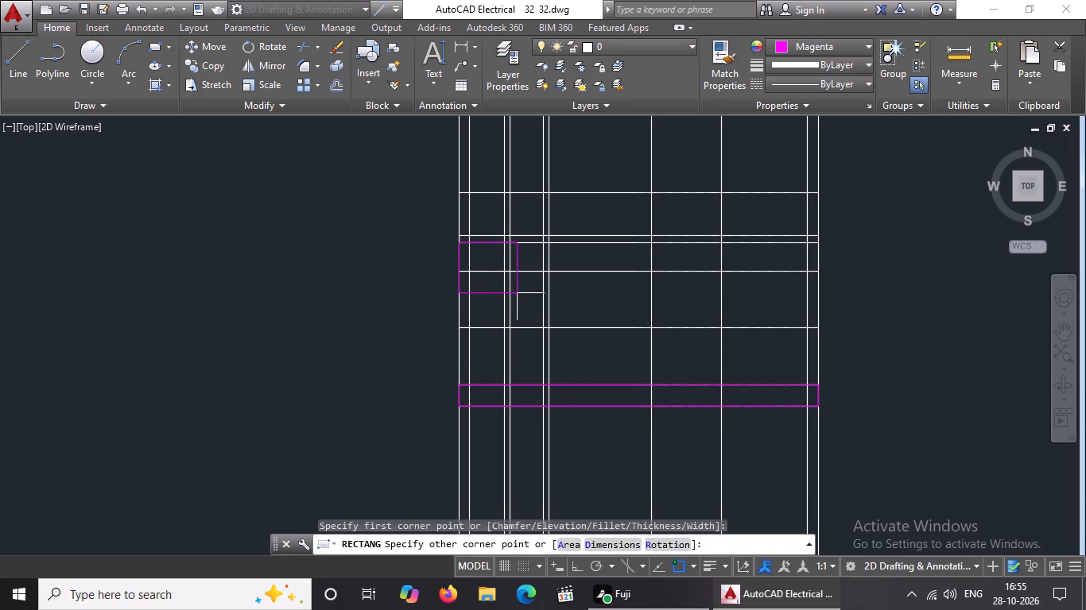
{"action": "left_click", "coordinate": [819, 384]}
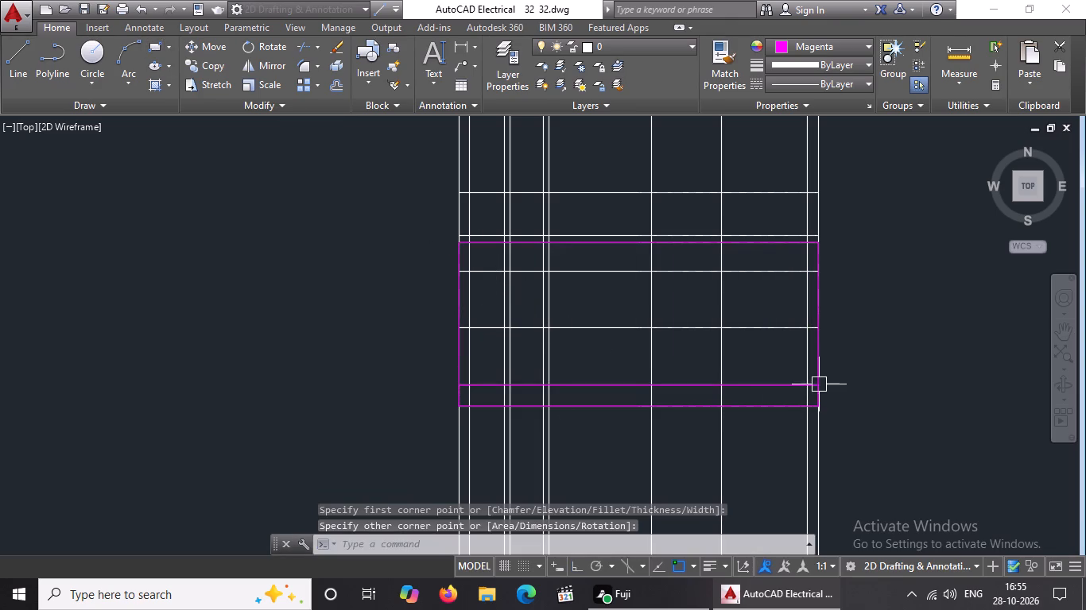
{"action": "key", "text": "Escape"}
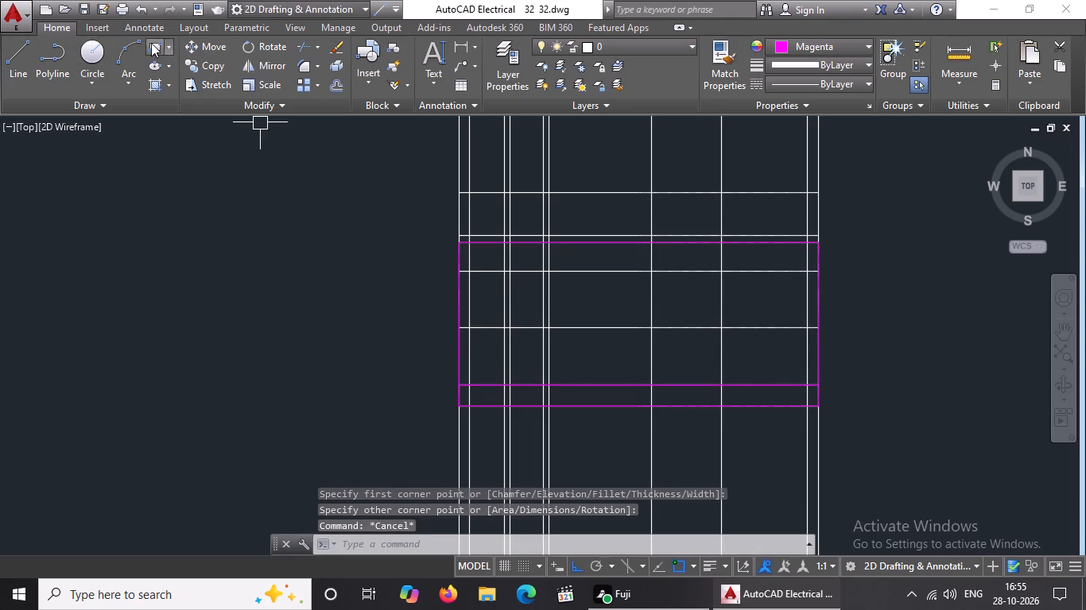
Draw a full-width magenta rectangle around the 6" band directly above the wall area.
{"action": "left_click", "coordinate": [151, 43]}
{"action": "scroll", "coordinate": [541, 340], "scroll_direction": "up", "scroll_amount": 1}
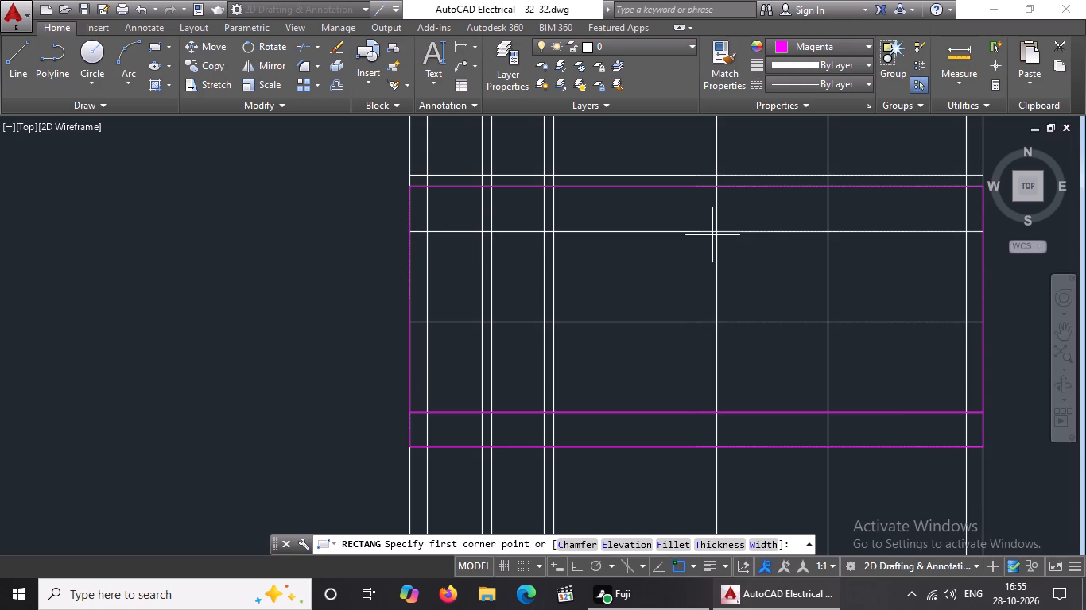
{"action": "scroll", "coordinate": [402, 171], "scroll_direction": "up", "scroll_amount": 2}
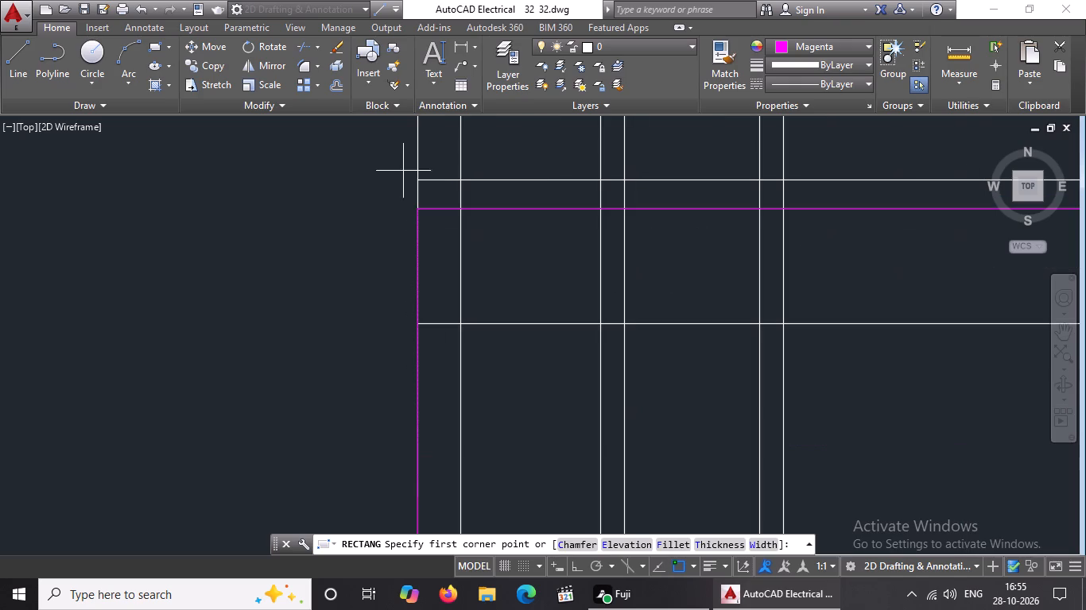
{"action": "left_click_drag", "start_coordinate": [418, 179], "coordinate": [421, 186]}
{"action": "scroll", "coordinate": [457, 199], "scroll_direction": "down", "scroll_amount": 3}
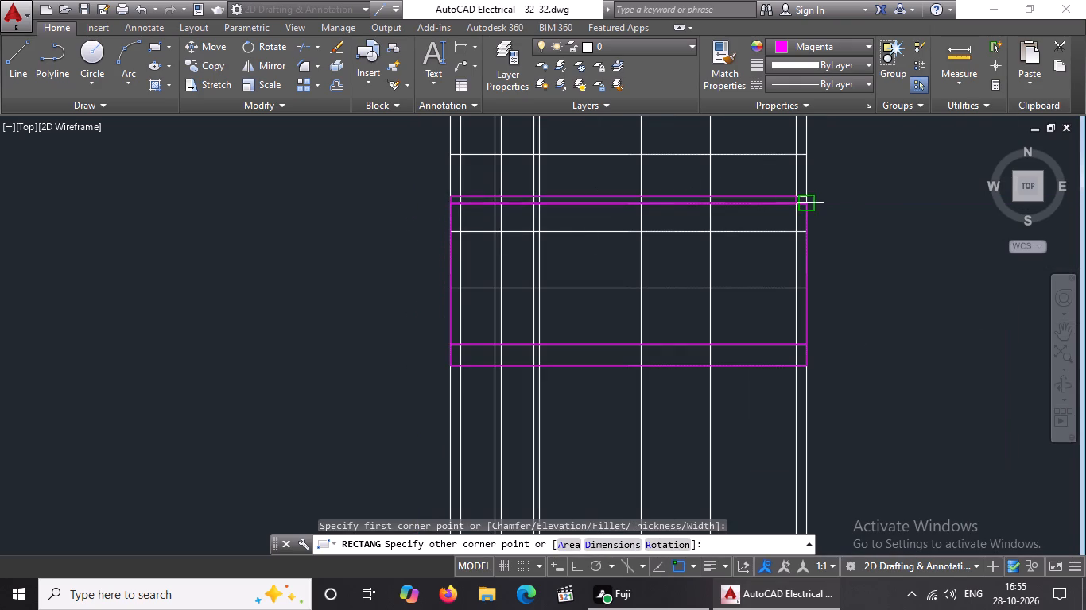
{"action": "scroll", "coordinate": [813, 203], "scroll_direction": "up", "scroll_amount": 3}
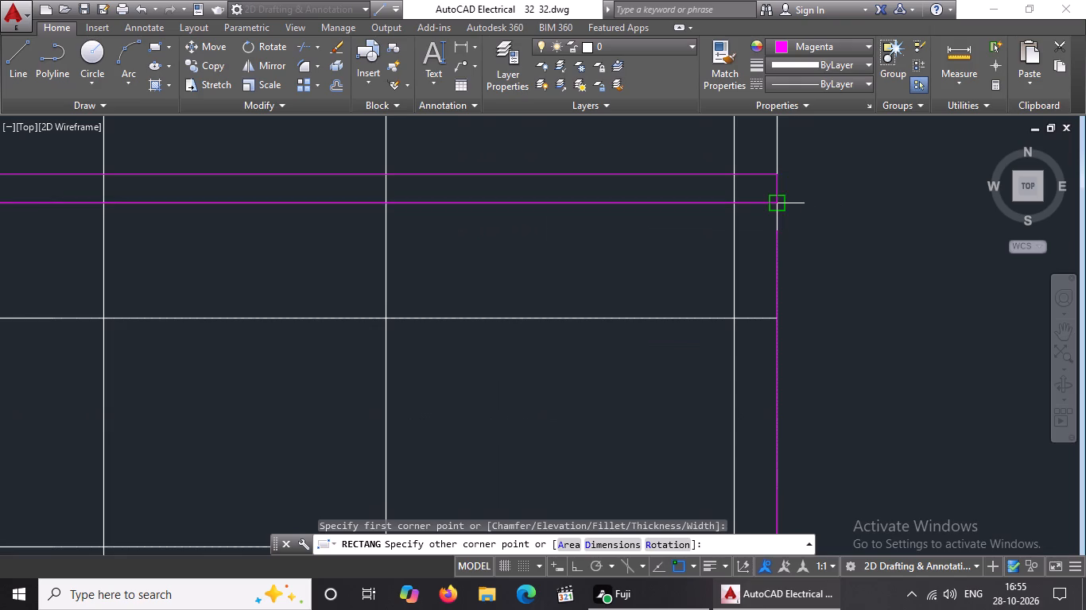
{"action": "left_click", "coordinate": [776, 203]}
{"action": "scroll", "coordinate": [795, 234], "scroll_direction": "down", "scroll_amount": 3}
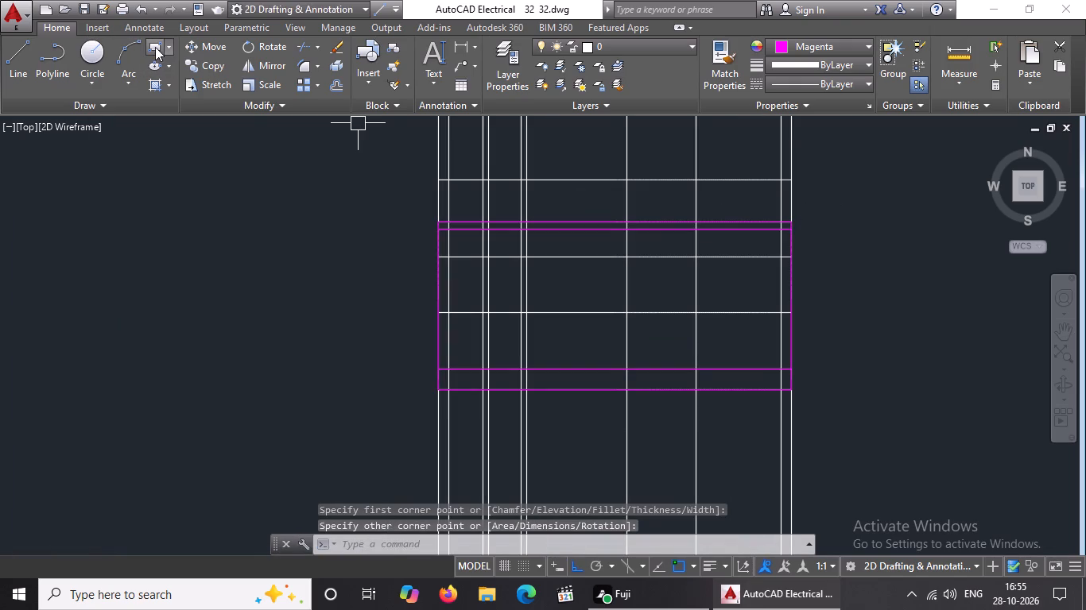
Draw a full-width magenta rectangle around the 3' band at the top of the elevation.
{"action": "left_click", "coordinate": [154, 47]}
{"action": "scroll", "coordinate": [445, 185], "scroll_direction": "up", "scroll_amount": 3}
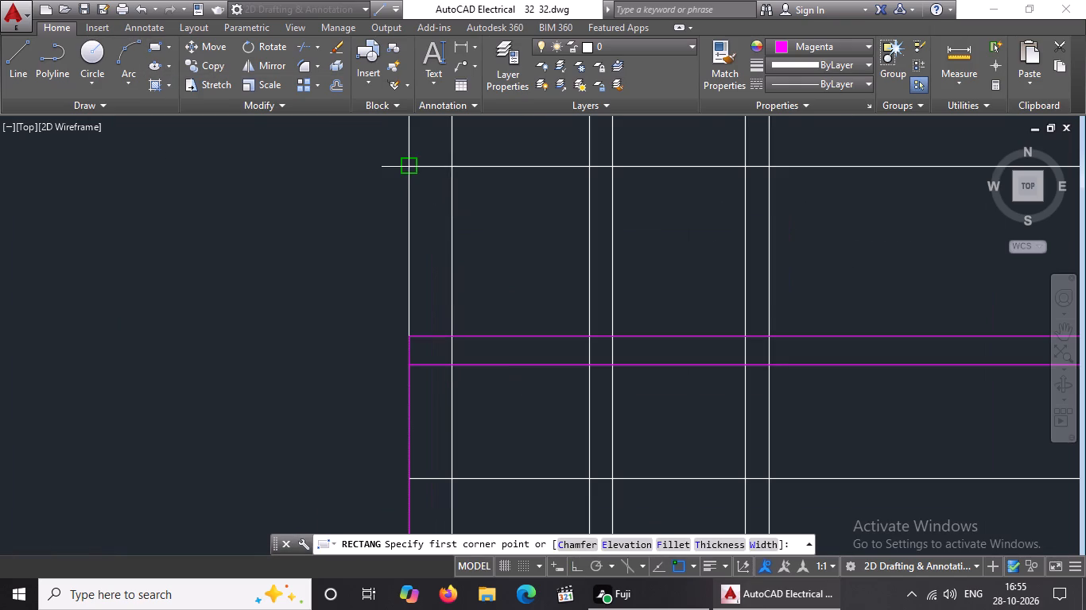
{"action": "left_click", "coordinate": [409, 161]}
{"action": "scroll", "coordinate": [431, 189], "scroll_direction": "down", "scroll_amount": 4}
{"action": "scroll", "coordinate": [645, 205], "scroll_direction": "up", "scroll_amount": 3}
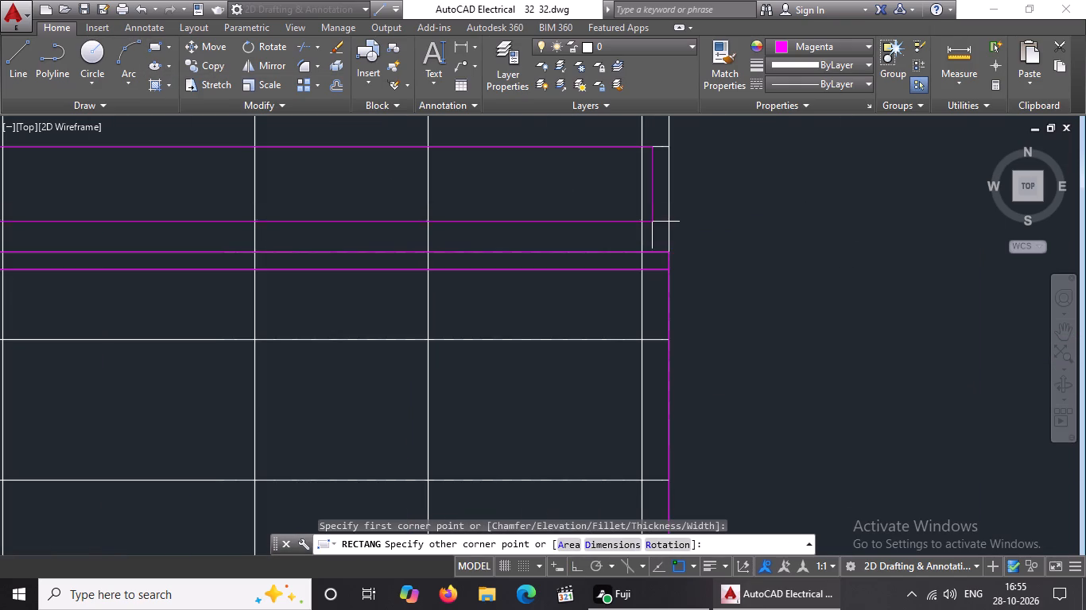
{"action": "left_click_drag", "start_coordinate": [666, 253], "coordinate": [668, 260]}
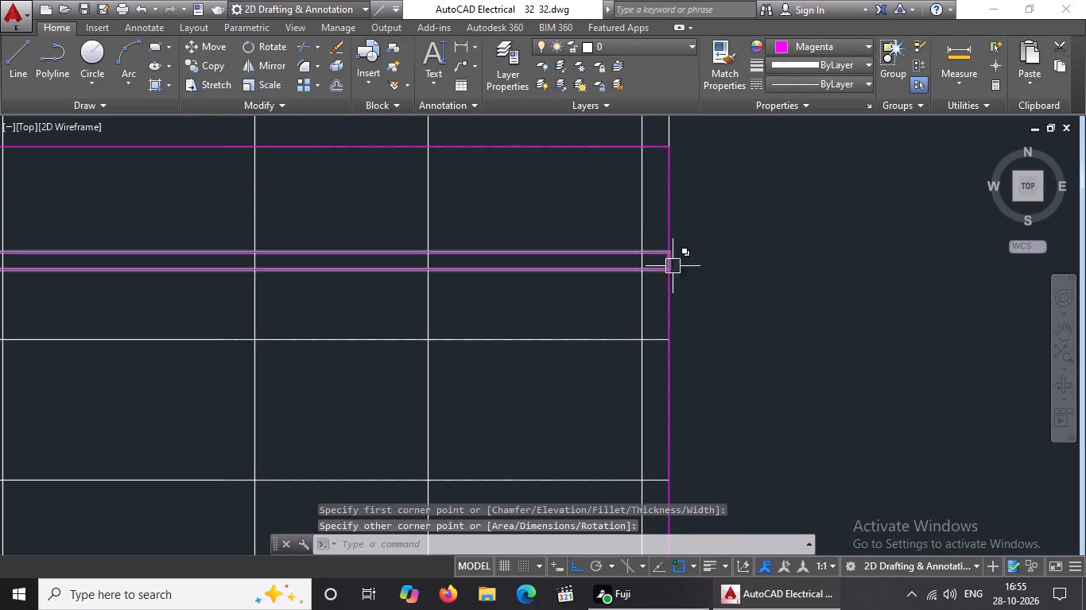
{"action": "scroll", "coordinate": [697, 267], "scroll_direction": "down", "scroll_amount": 5}
{"action": "key", "text": "Escape"}
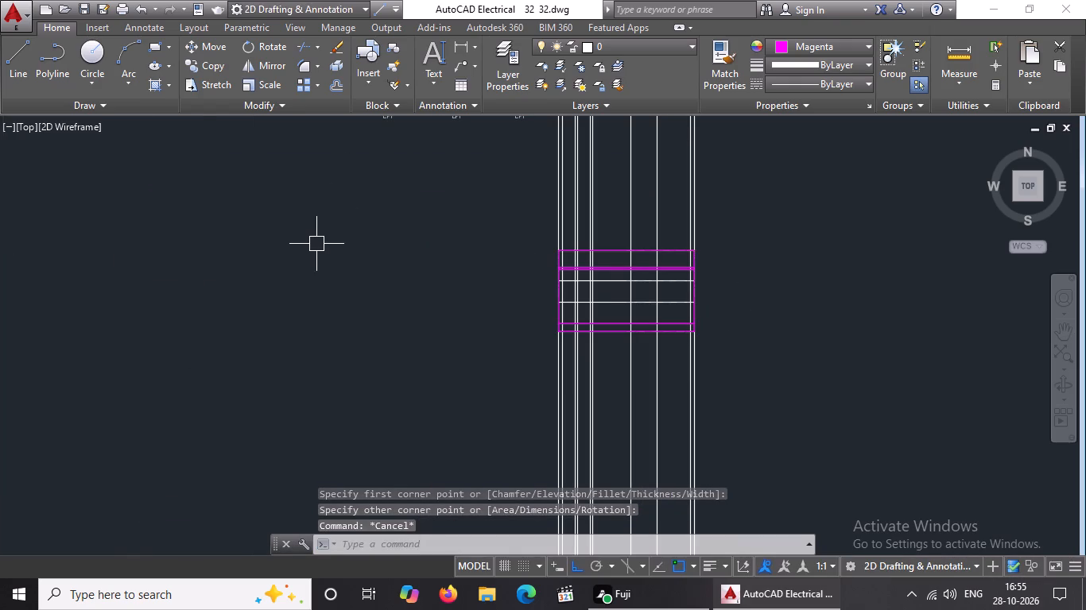
Turn on all object snap modes in the drafting settings.
{"action": "type", "text": "OS"}
{"action": "key", "text": "space"}
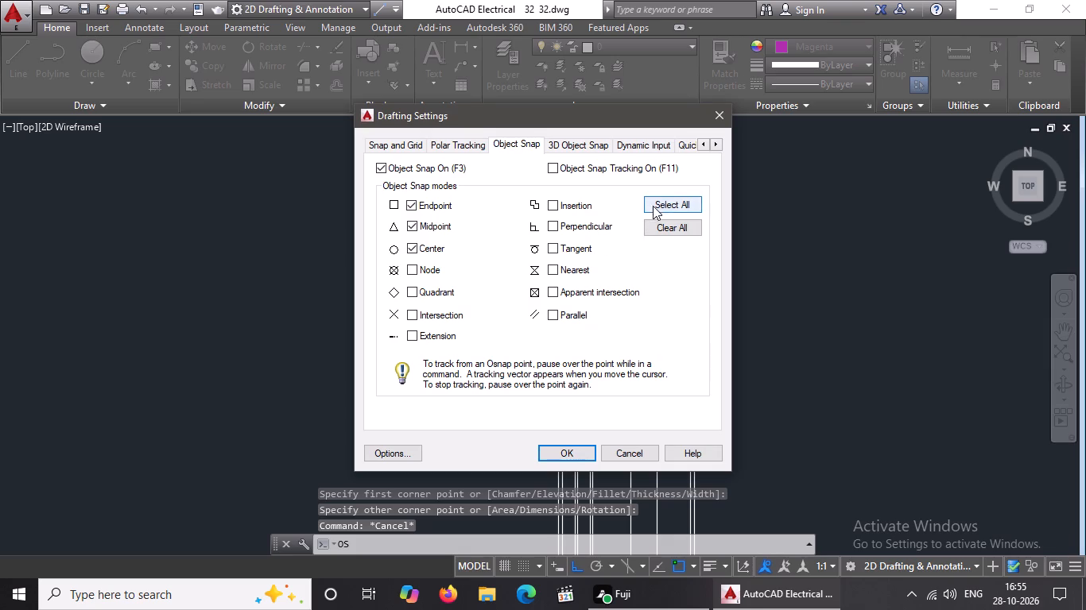
{"action": "left_click", "coordinate": [656, 205]}
{"action": "left_click", "coordinate": [573, 454]}
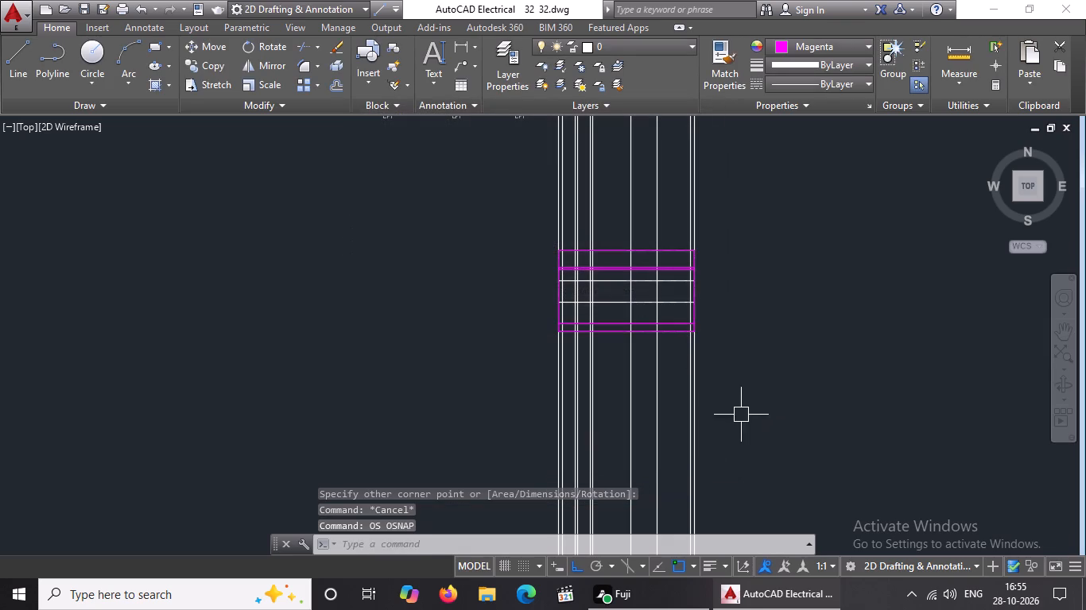
Draw a magenta rectangle between the wall's two intermediate level lines, spanning the outer lines of the two closely spaced vertical pairs.
{"action": "key", "text": "r"}
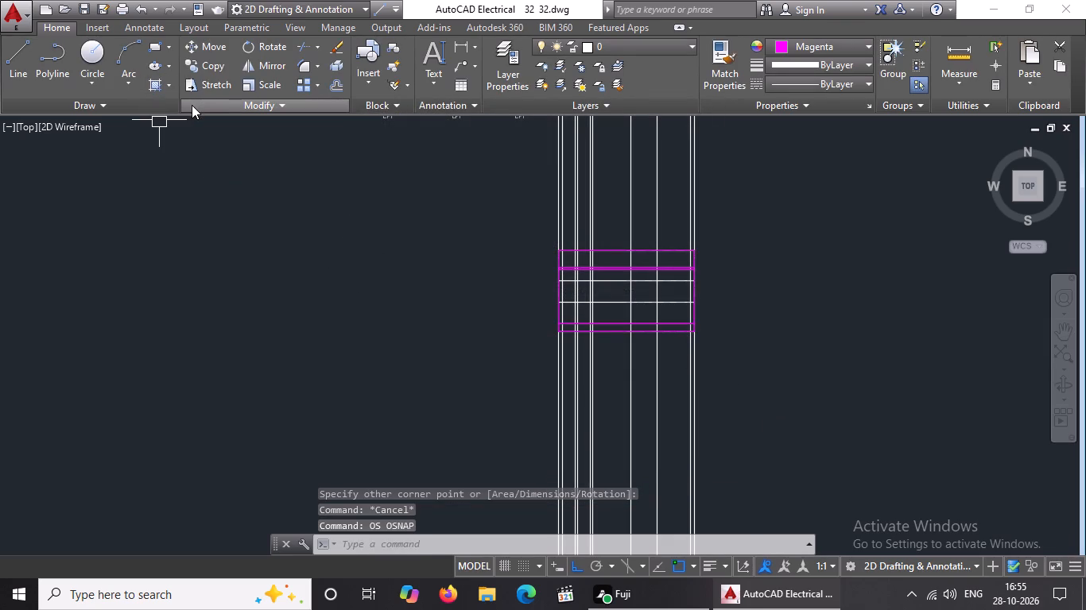
{"action": "type", "text": "EC"}
{"action": "key", "text": "space"}
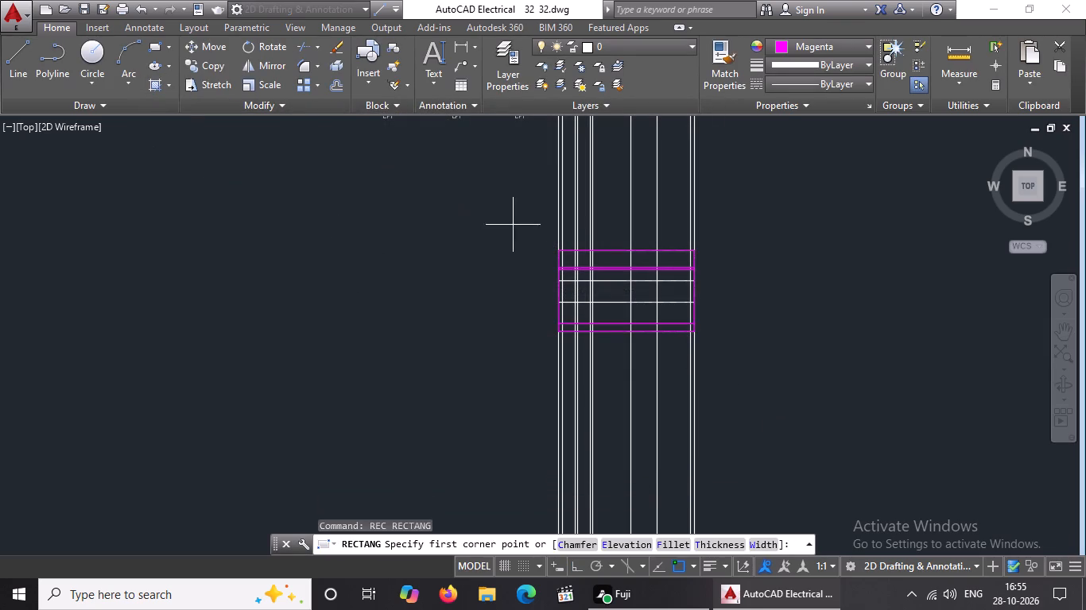
{"action": "scroll", "coordinate": [630, 257], "scroll_direction": "up", "scroll_amount": 4}
{"action": "scroll", "coordinate": [283, 315], "scroll_direction": "down", "scroll_amount": 2}
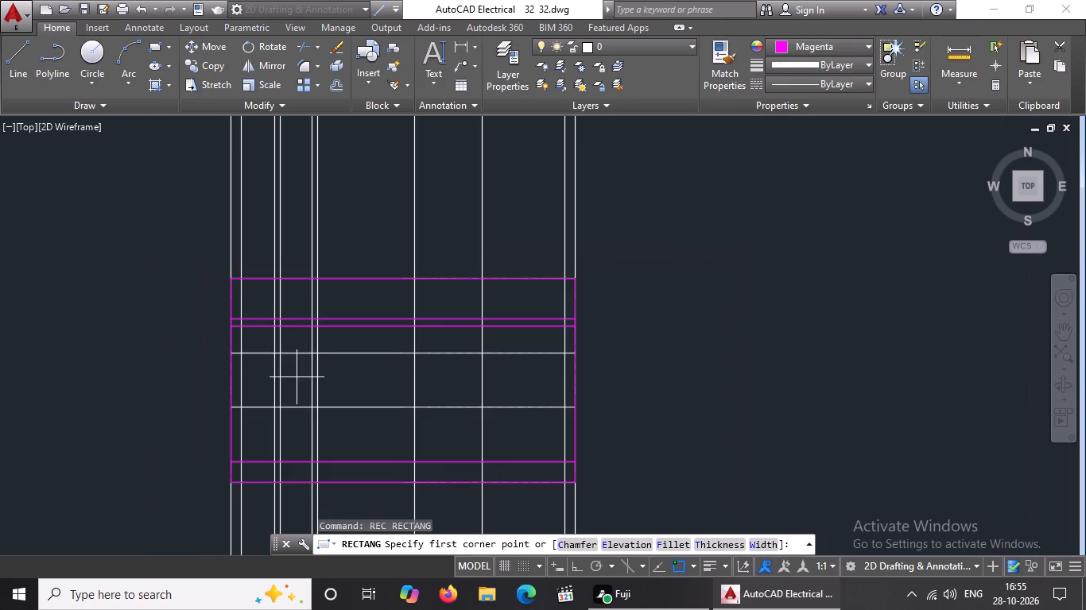
{"action": "scroll", "coordinate": [275, 366], "scroll_direction": "up", "scroll_amount": 2}
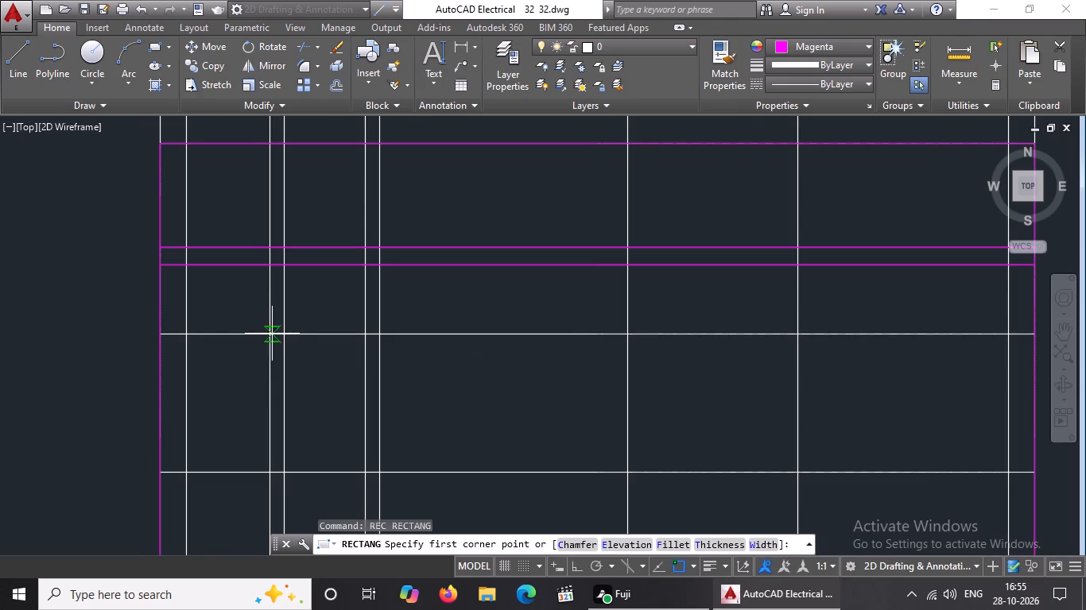
{"action": "left_click", "coordinate": [270, 336]}
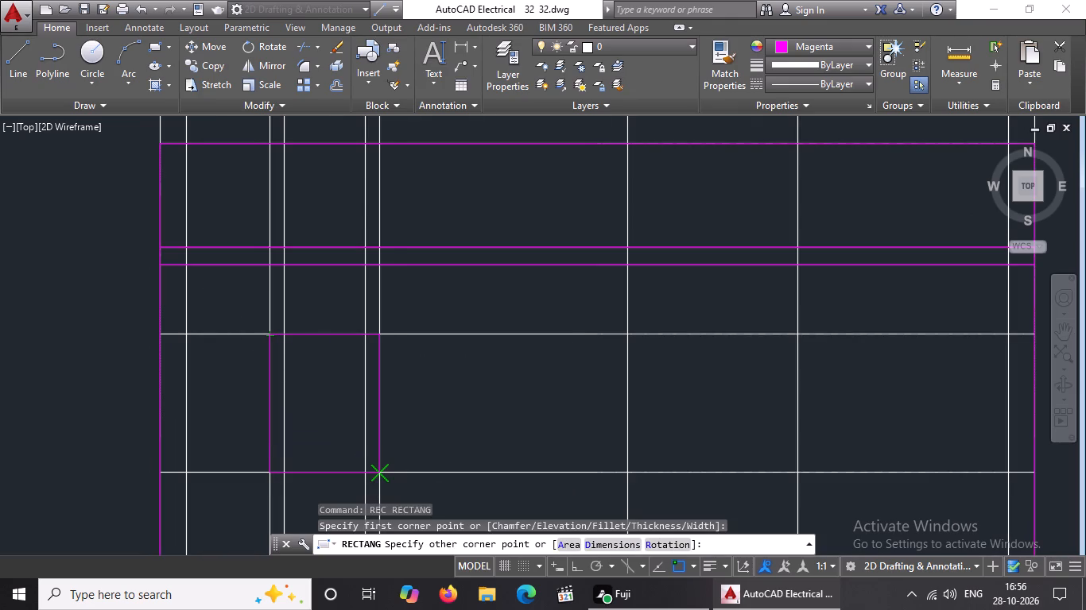
{"action": "left_click", "coordinate": [379, 472]}
{"action": "scroll", "coordinate": [487, 365], "scroll_direction": "down", "scroll_amount": 2}
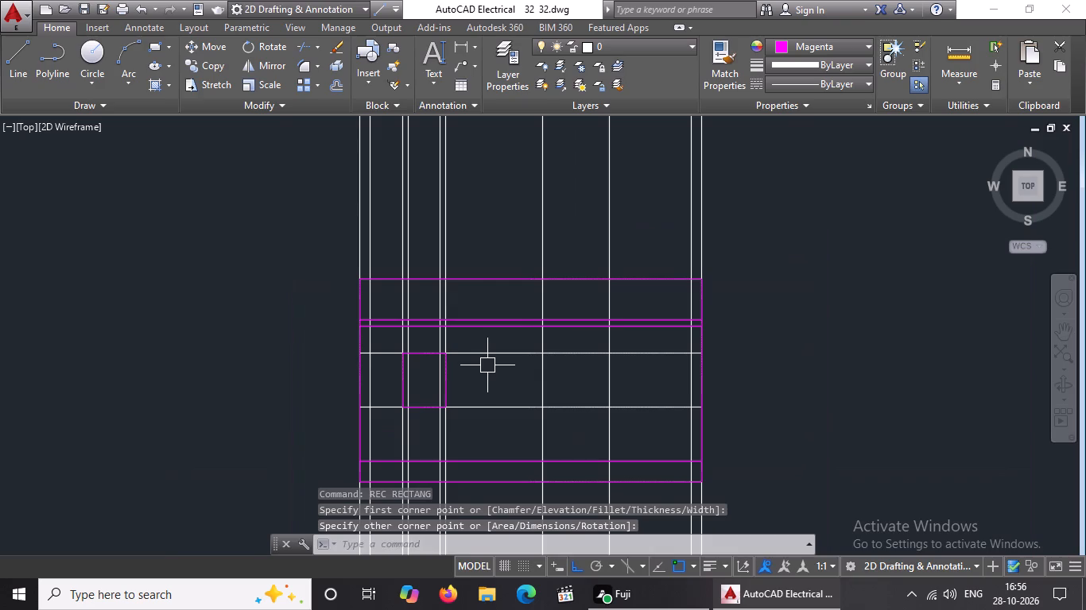
Draw a magenta rectangle between the two widely spaced single vertical lines, from the upper intermediate level line down to the base band's top.
{"action": "key", "text": "r"}
{"action": "key", "text": "e"}
{"action": "key", "text": "c"}
{"action": "key", "text": "space"}
{"action": "scroll", "coordinate": [543, 386], "scroll_direction": "up", "scroll_amount": 3}
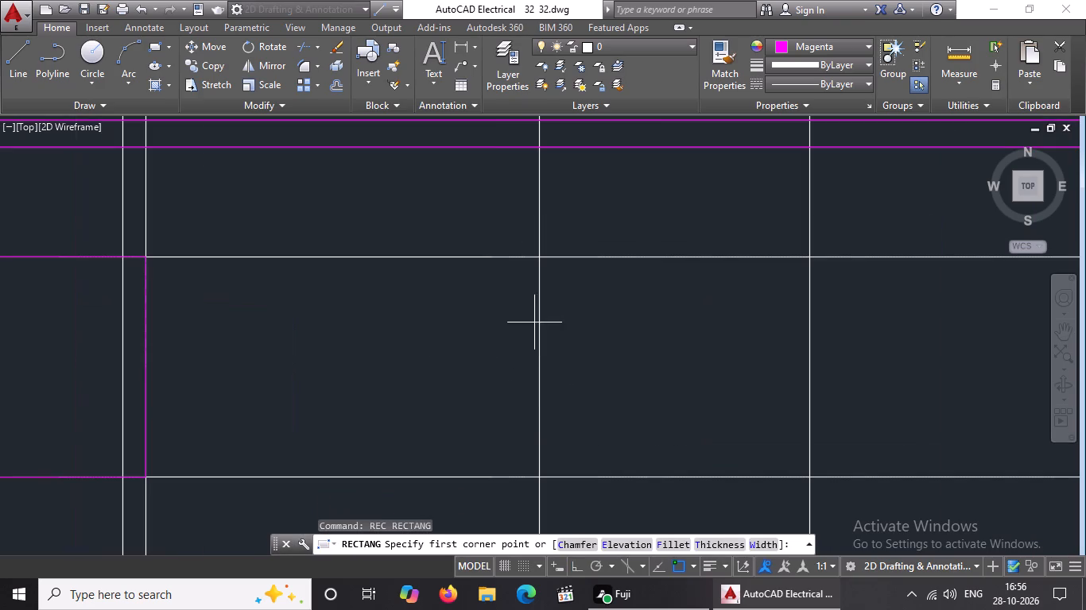
{"action": "left_click", "coordinate": [543, 258]}
{"action": "scroll", "coordinate": [552, 269], "scroll_direction": "down", "scroll_amount": 4}
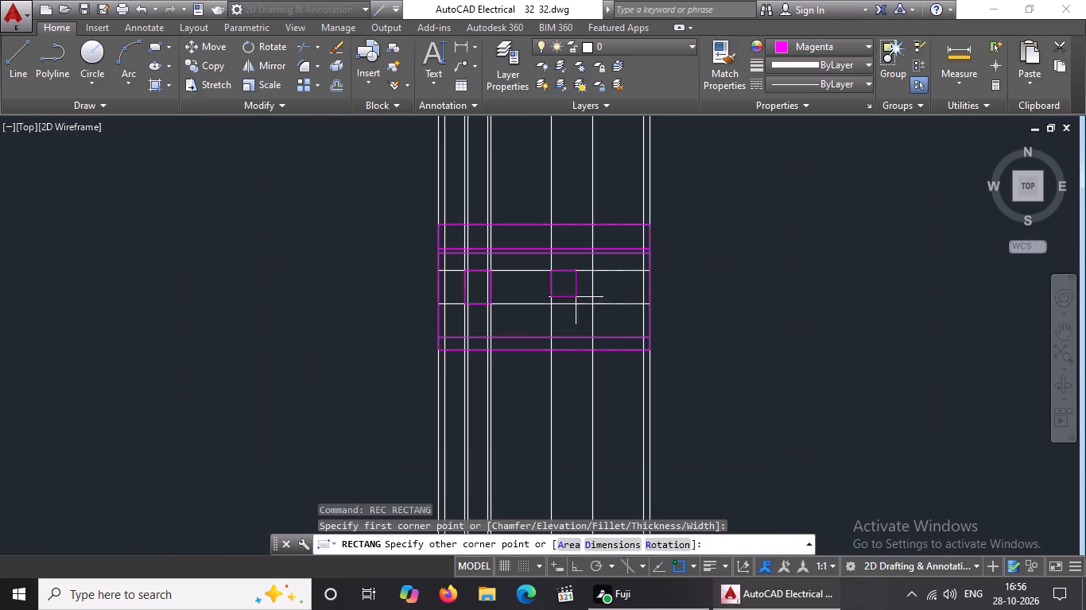
{"action": "scroll", "coordinate": [576, 334], "scroll_direction": "up", "scroll_amount": 3}
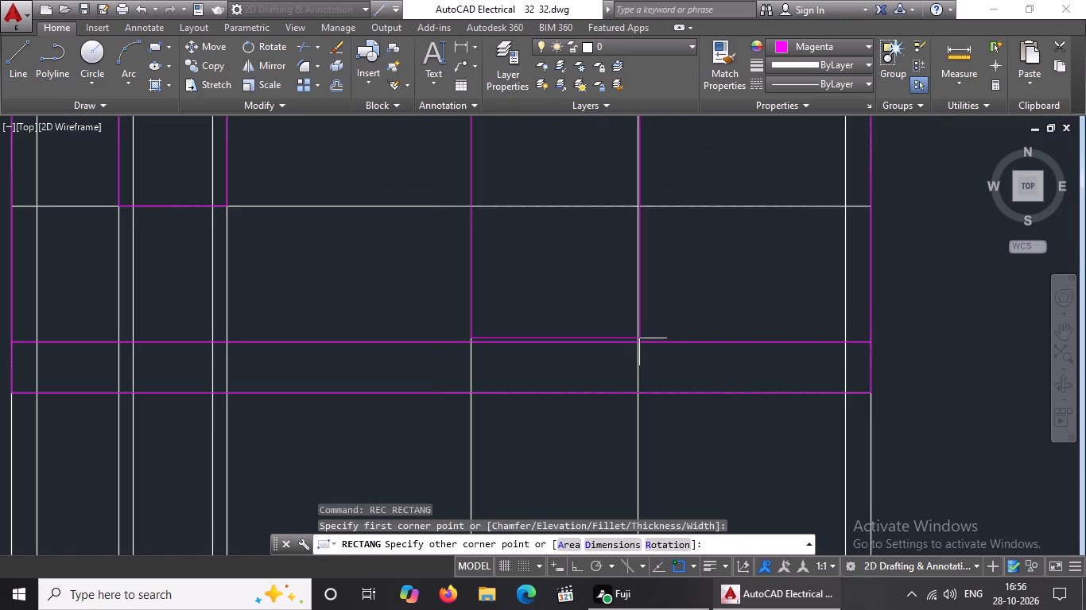
{"action": "left_click", "coordinate": [638, 342]}
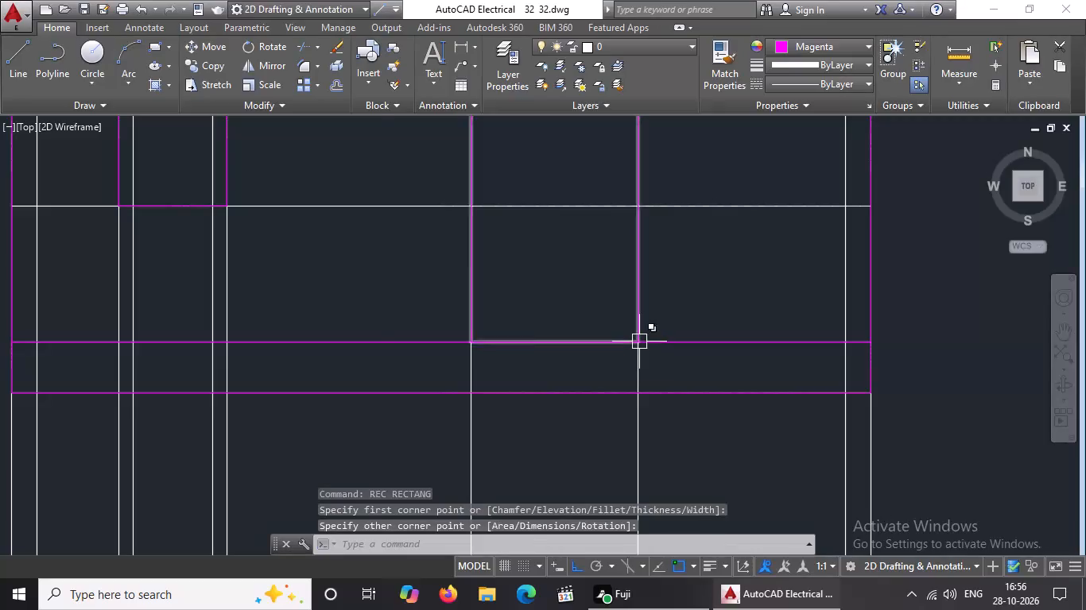
{"action": "scroll", "coordinate": [639, 342], "scroll_direction": "down", "scroll_amount": 4}
{"action": "key", "text": "Escape"}
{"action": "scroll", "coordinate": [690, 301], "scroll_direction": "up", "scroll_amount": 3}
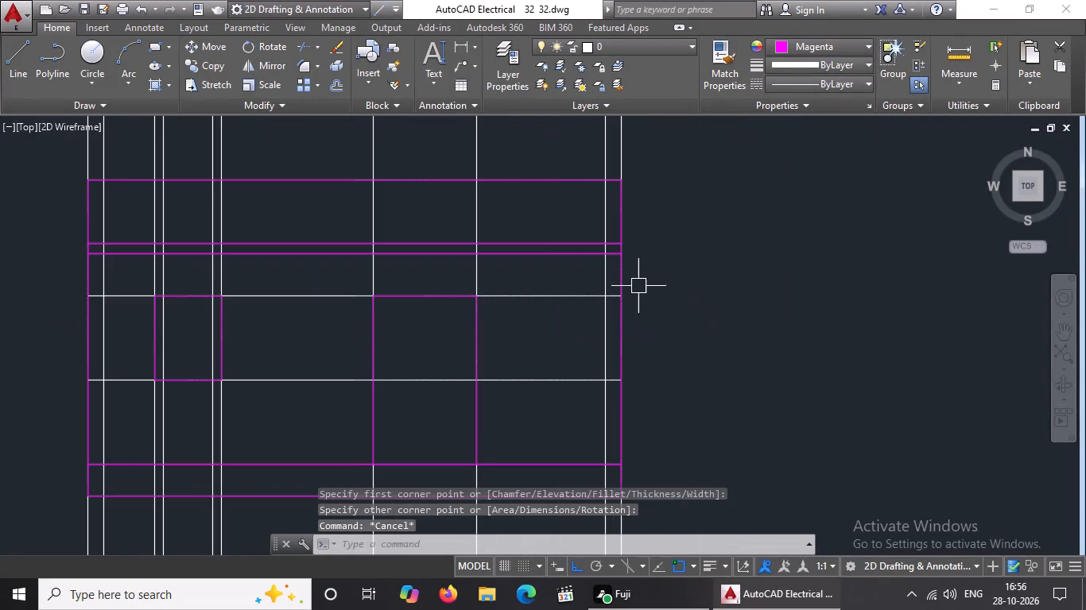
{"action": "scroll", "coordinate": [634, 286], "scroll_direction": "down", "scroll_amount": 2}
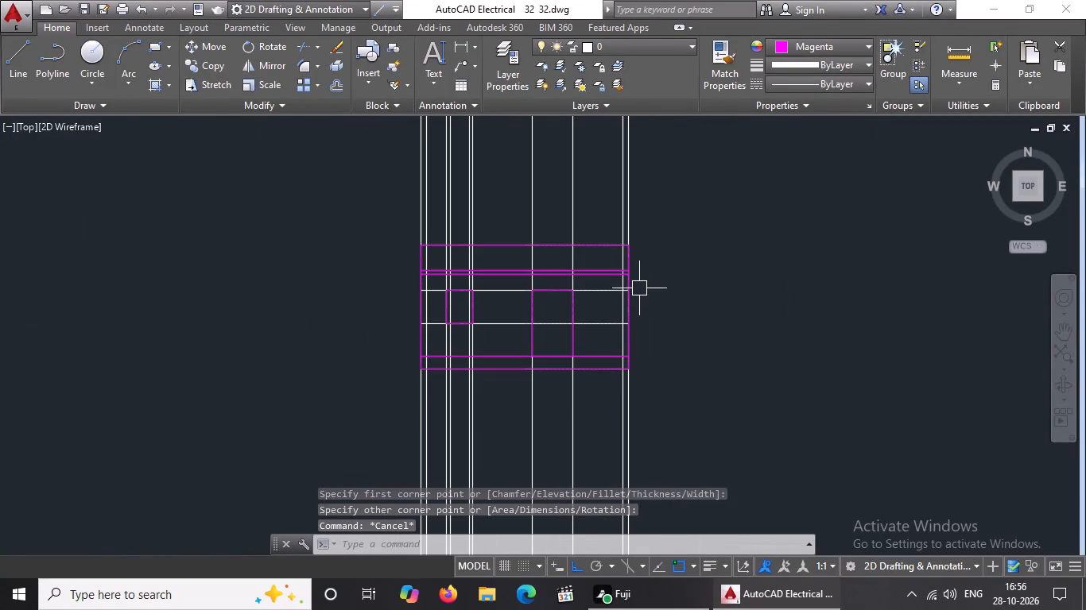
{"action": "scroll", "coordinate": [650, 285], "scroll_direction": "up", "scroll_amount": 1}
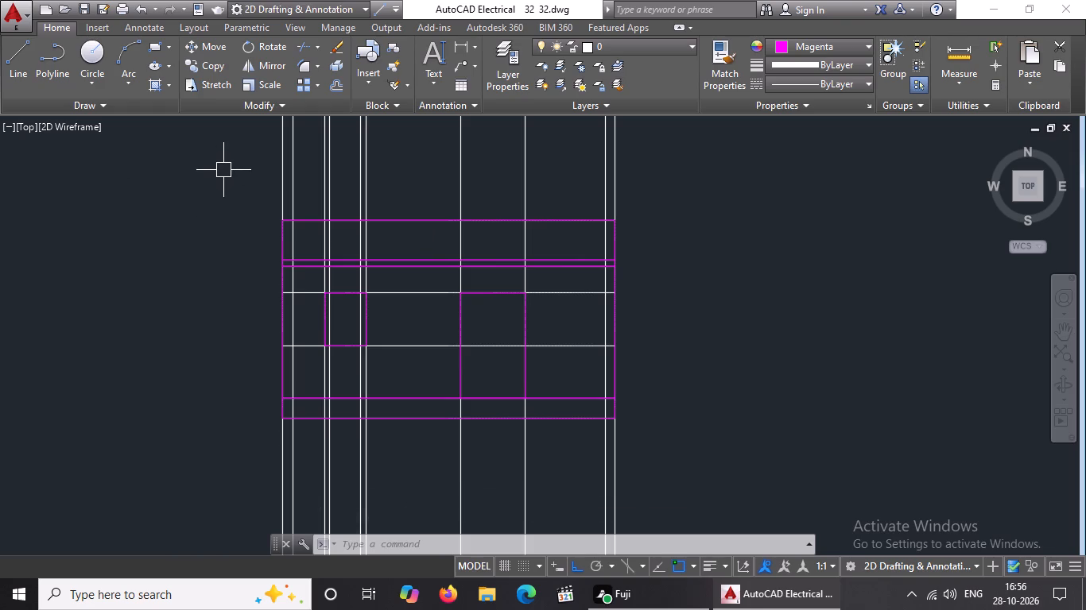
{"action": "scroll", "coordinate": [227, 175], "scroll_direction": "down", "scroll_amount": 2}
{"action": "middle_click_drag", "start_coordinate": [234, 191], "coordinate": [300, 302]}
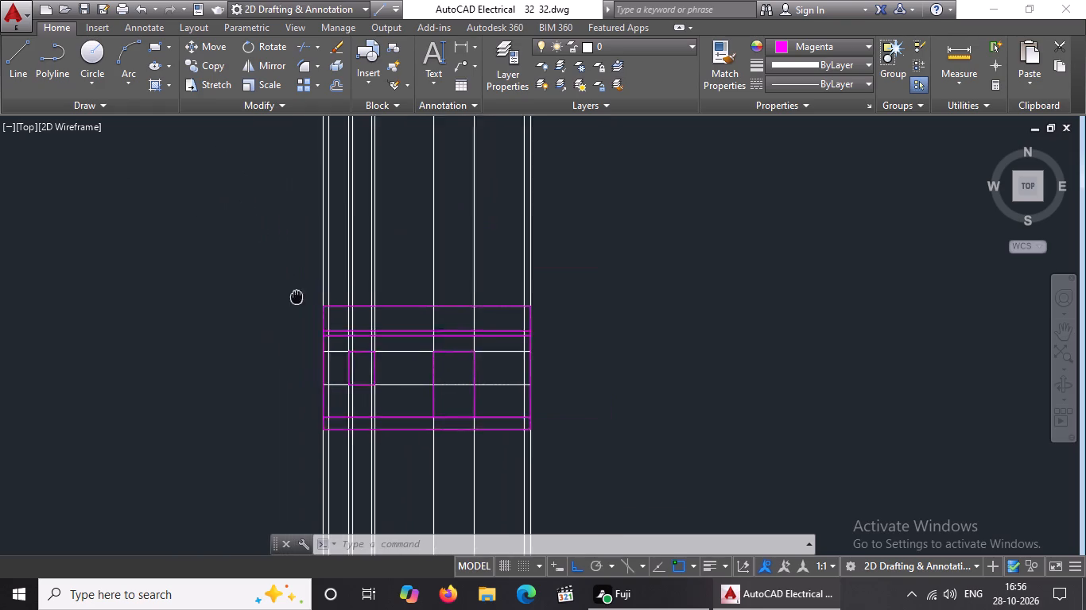
Erase the six vertical projection lines at the elevation's left end and through the window opening.
{"action": "middle_click_drag", "start_coordinate": [300, 302], "coordinate": [314, 322]}
{"action": "scroll", "coordinate": [346, 299], "scroll_direction": "down", "scroll_amount": 1}
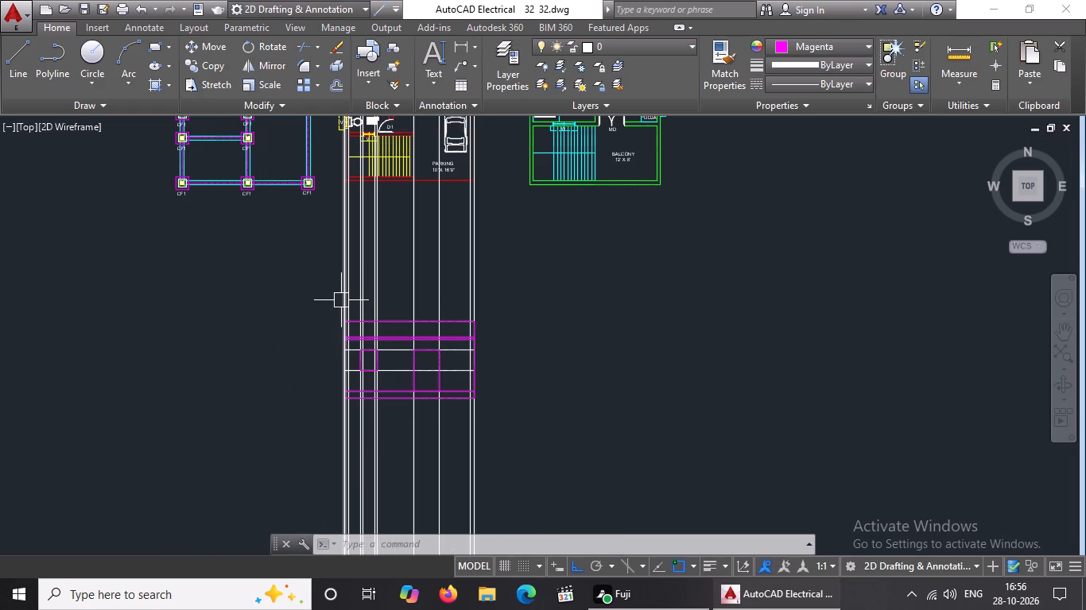
{"action": "scroll", "coordinate": [345, 297], "scroll_direction": "up", "scroll_amount": 1}
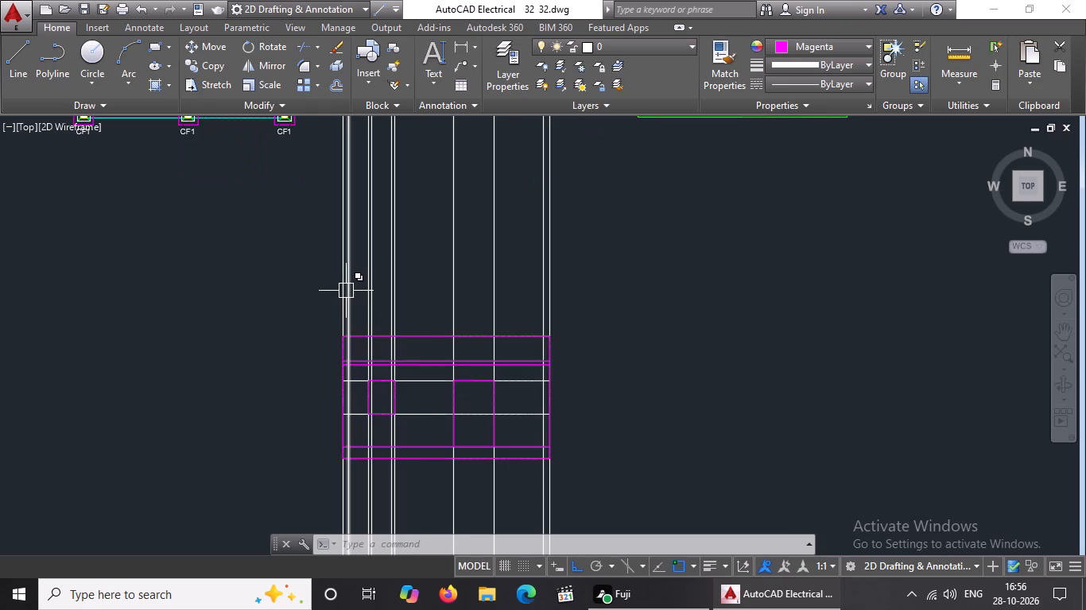
{"action": "scroll", "coordinate": [343, 287], "scroll_direction": "up", "scroll_amount": 3}
{"action": "left_click", "coordinate": [330, 294]}
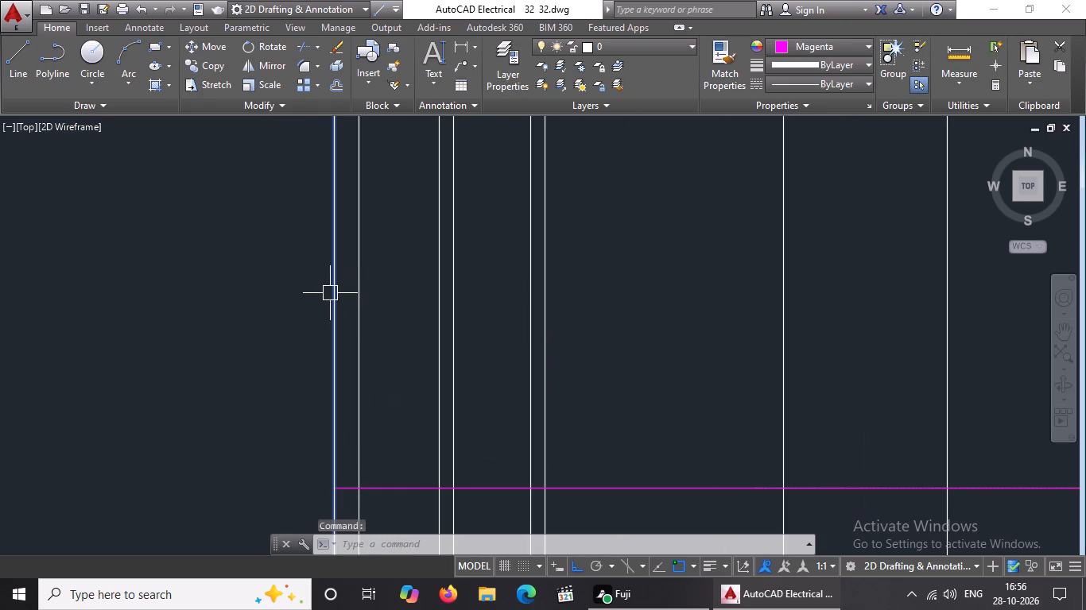
{"action": "key", "text": "Delete"}
{"action": "left_click", "coordinate": [367, 280]}
{"action": "left_click", "coordinate": [357, 299]}
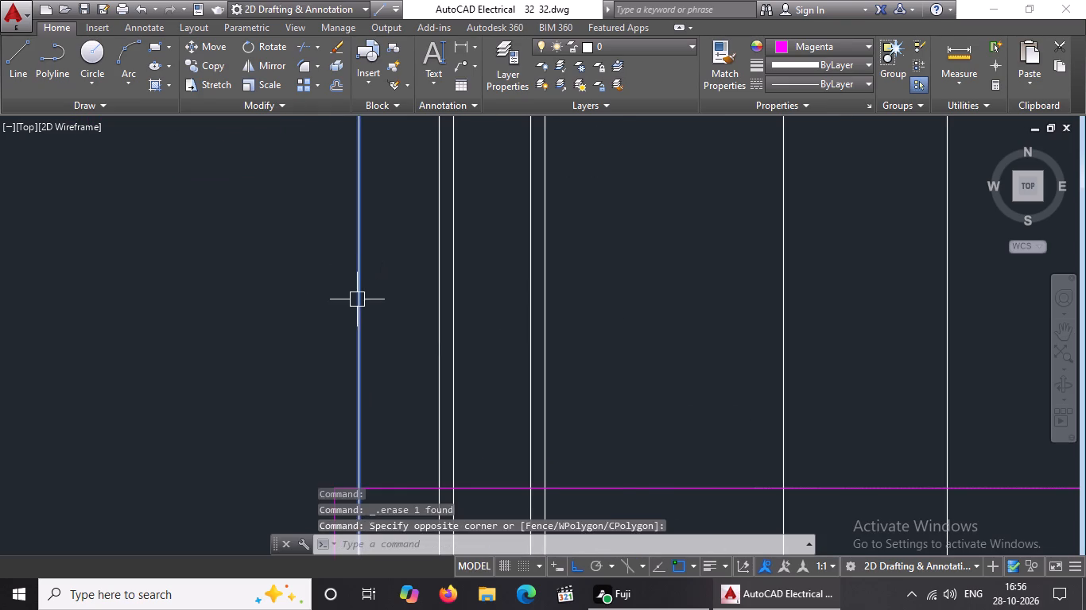
{"action": "key", "text": "Delete"}
{"action": "left_click", "coordinate": [436, 333]}
{"action": "key", "text": "Delete"}
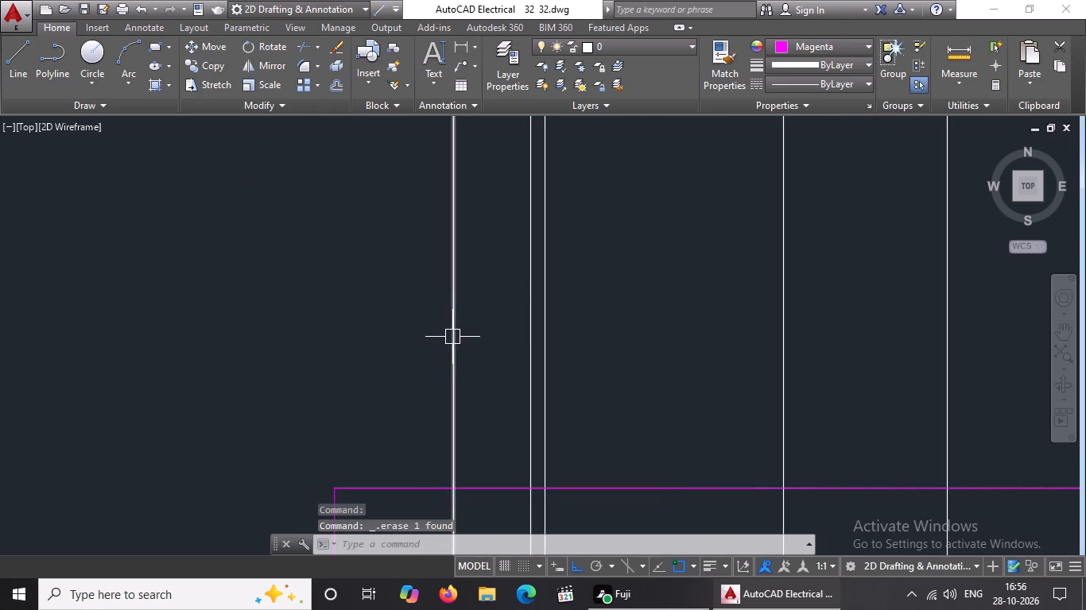
{"action": "left_click", "coordinate": [452, 337]}
{"action": "key", "text": "Delete"}
{"action": "left_click", "coordinate": [528, 324]}
{"action": "key", "text": "Delete"}
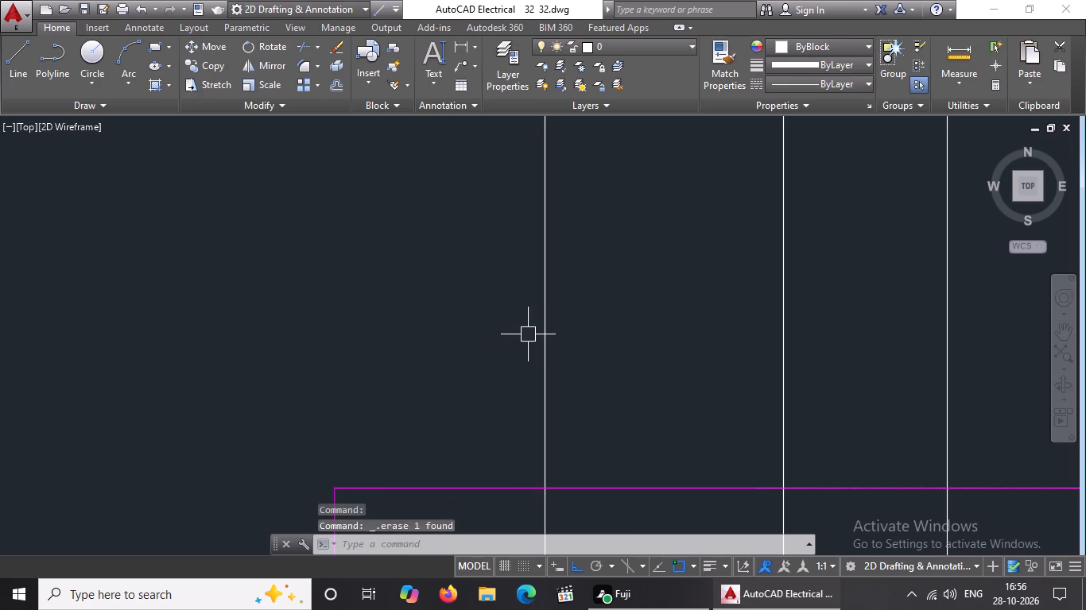
{"action": "left_click", "coordinate": [545, 319]}
{"action": "key", "text": "Delete"}
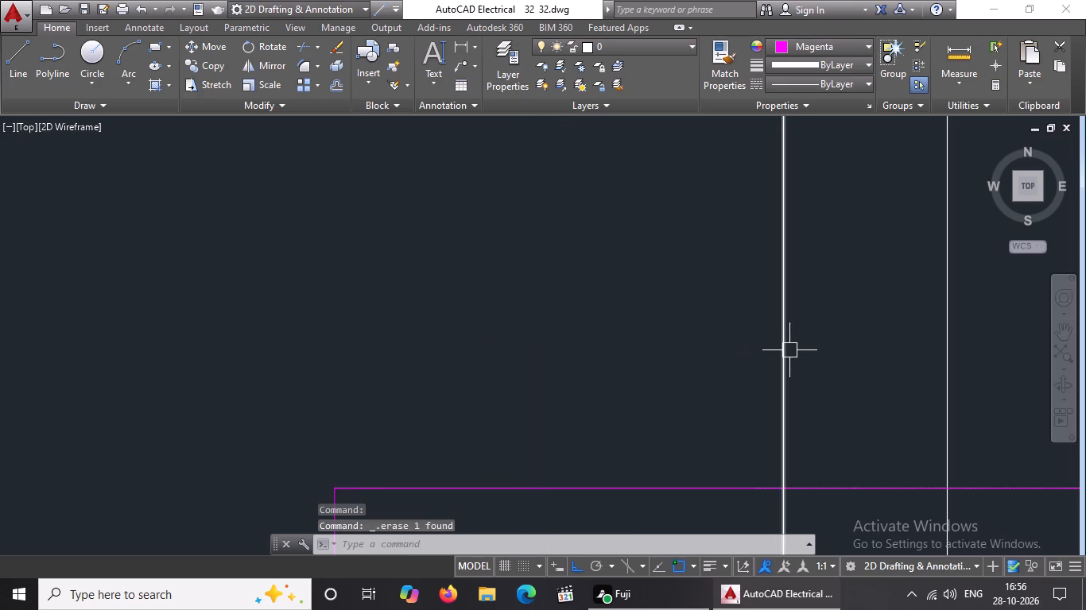
Erase the remaining four vertical projection lines, through the door opening and at the elevation's right end.
{"action": "left_click", "coordinate": [789, 350]}
{"action": "key", "text": "Delete"}
{"action": "scroll", "coordinate": [689, 326], "scroll_direction": "down", "scroll_amount": 3}
{"action": "left_click", "coordinate": [751, 303]}
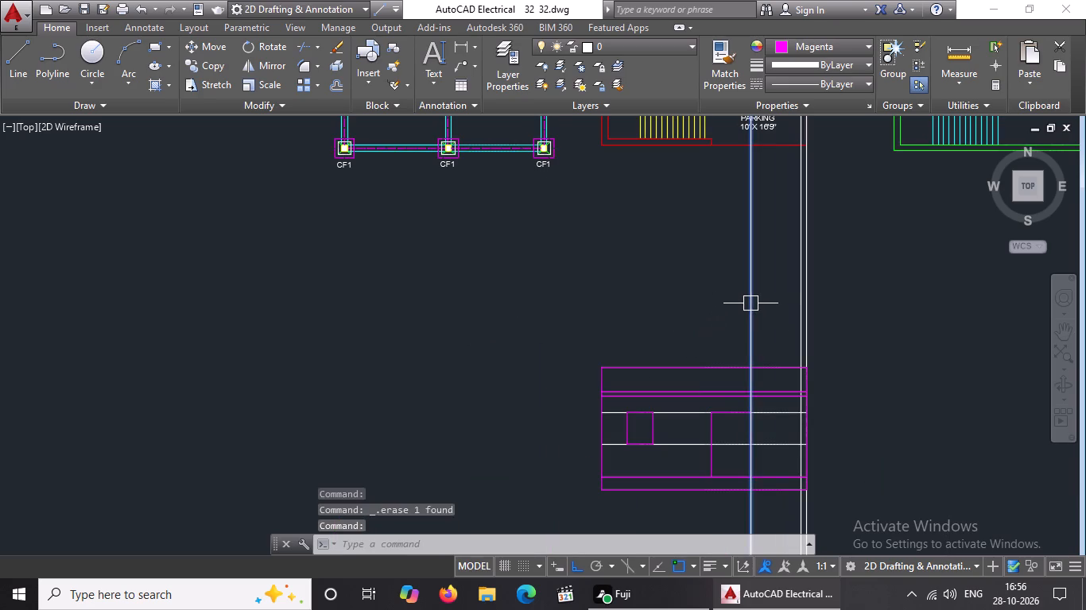
{"action": "key", "text": "Delete"}
{"action": "left_click", "coordinate": [797, 284]}
{"action": "key", "text": "Delete"}
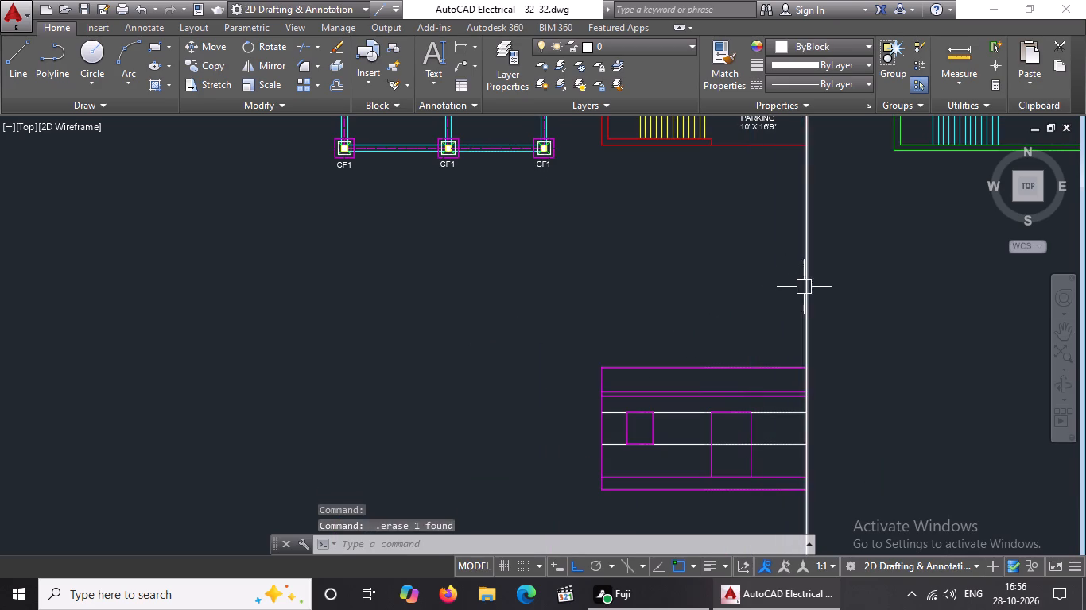
{"action": "left_click", "coordinate": [805, 286]}
{"action": "key", "text": "Delete"}
Erase the two white horizontal level lines at the window's sill and head.
{"action": "left_click", "coordinate": [673, 445]}
{"action": "key", "text": "Delete"}
{"action": "left_click", "coordinate": [682, 412]}
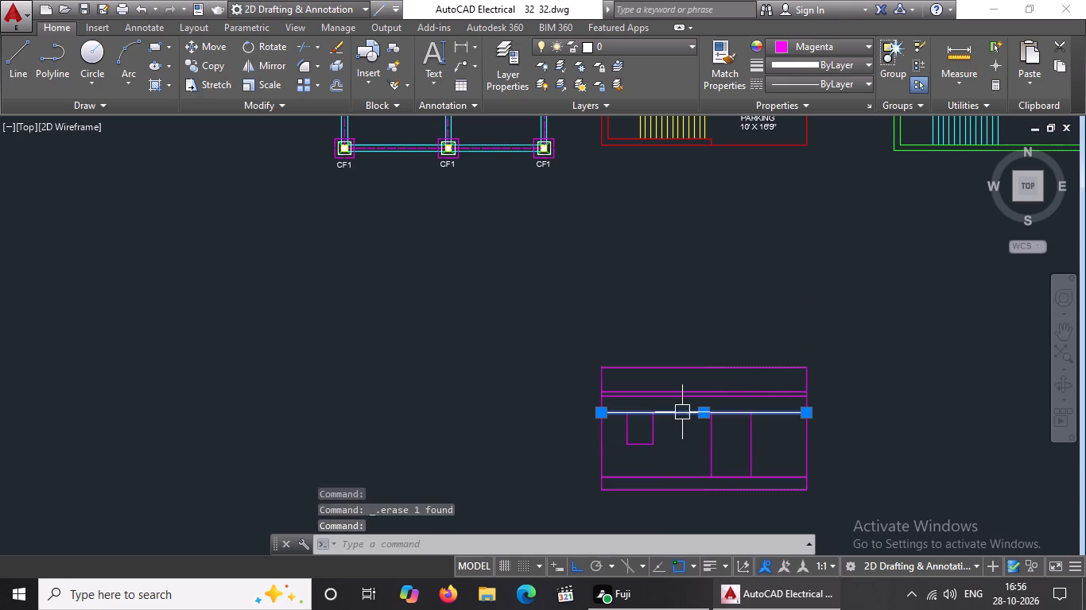
{"action": "key", "text": "Delete"}
{"action": "scroll", "coordinate": [674, 404], "scroll_direction": "down", "scroll_amount": 1}
{"action": "scroll", "coordinate": [755, 446], "scroll_direction": "up", "scroll_amount": 2}
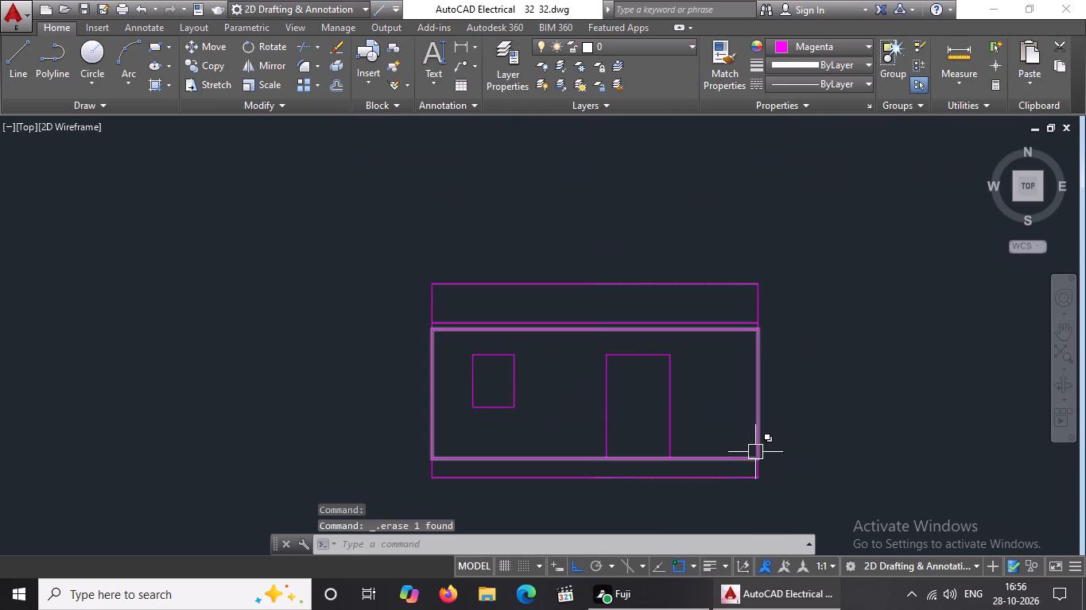
Copy everything except the base band upward, from the wall's bottom right corner to the top band's bottom right corner, forming the upper storey.
{"action": "left_click", "coordinate": [358, 218]}
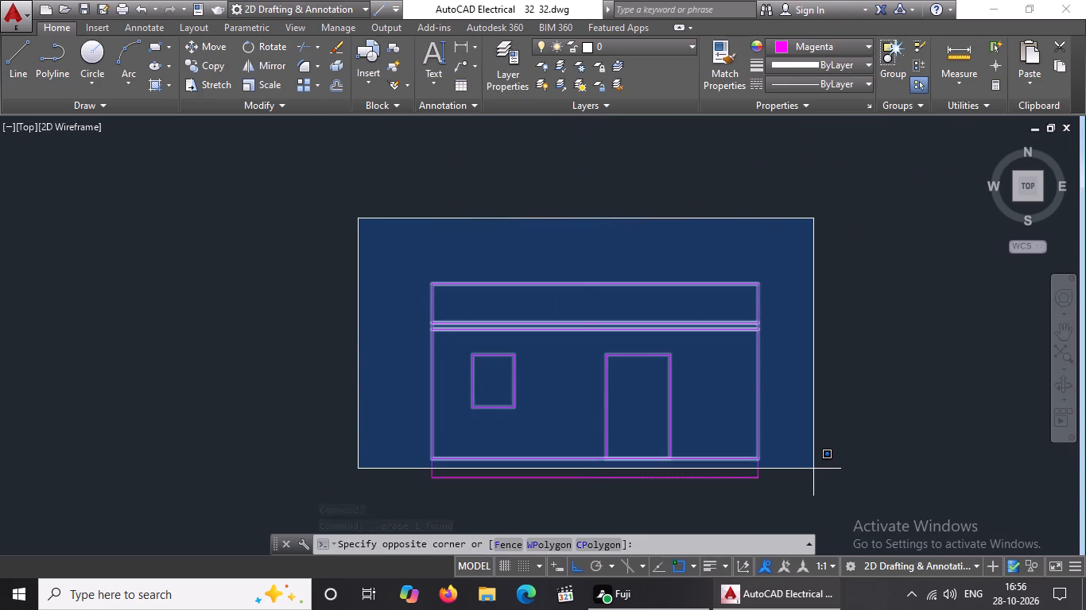
{"action": "left_click", "coordinate": [813, 469]}
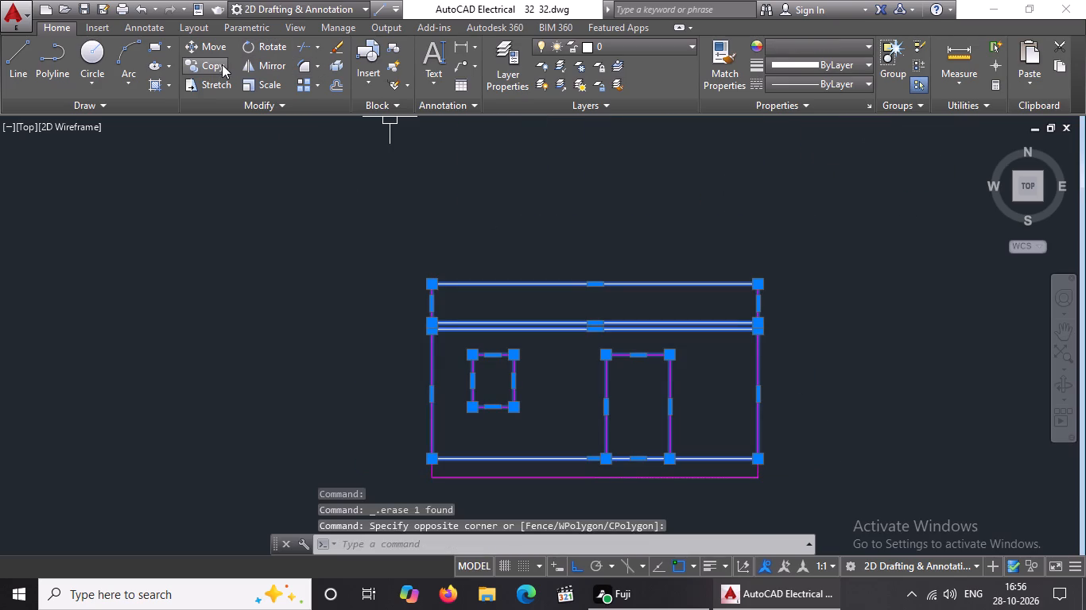
{"action": "left_click", "coordinate": [221, 64]}
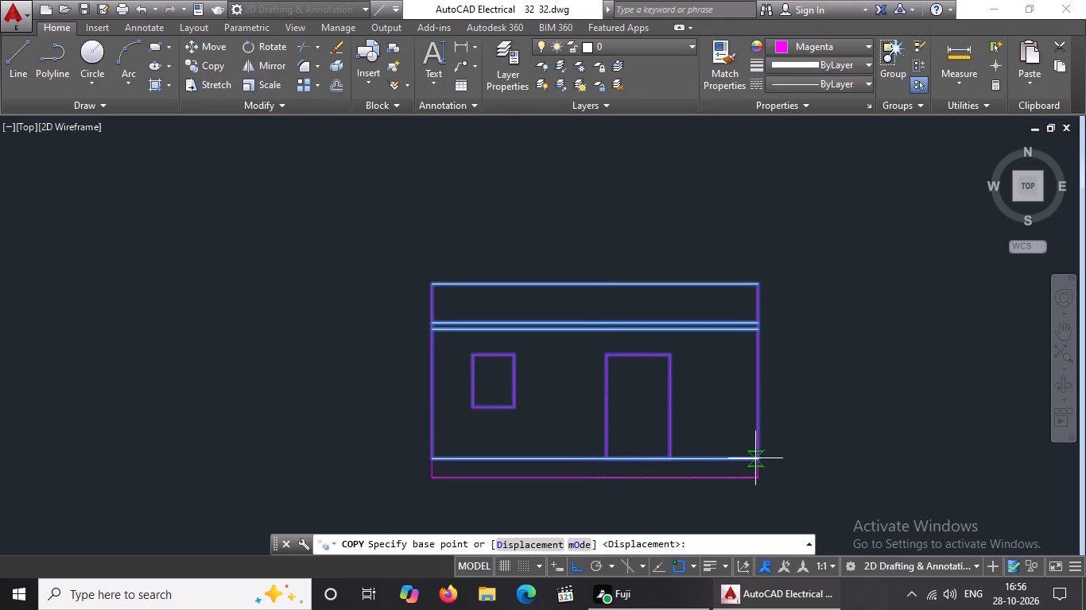
{"action": "left_click", "coordinate": [758, 461]}
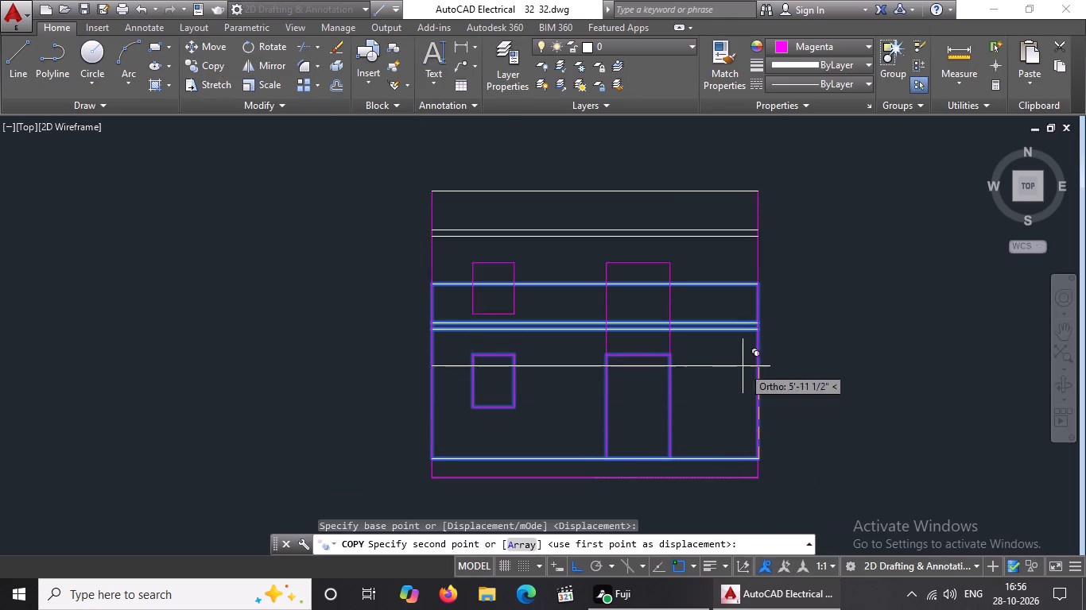
{"action": "left_click", "coordinate": [754, 323]}
{"action": "scroll", "coordinate": [756, 325], "scroll_direction": "down", "scroll_amount": 1}
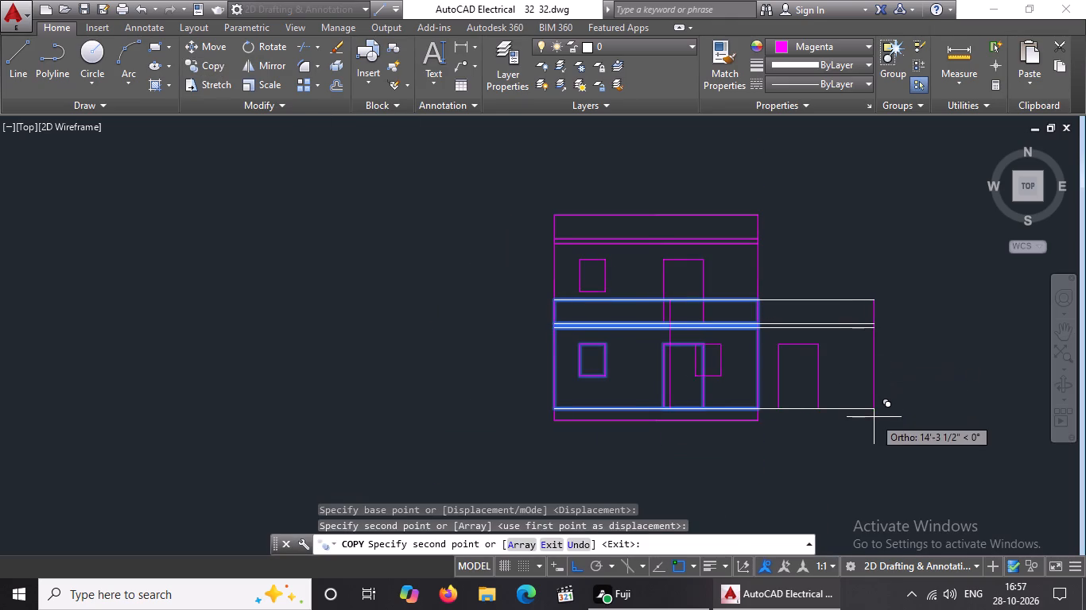
{"action": "key", "text": "Escape"}
Move the whole two-storey elevation upward with ortho off, closer beneath the ground floor plan.
{"action": "middle_click_drag", "start_coordinate": [688, 419], "coordinate": [631, 475]}
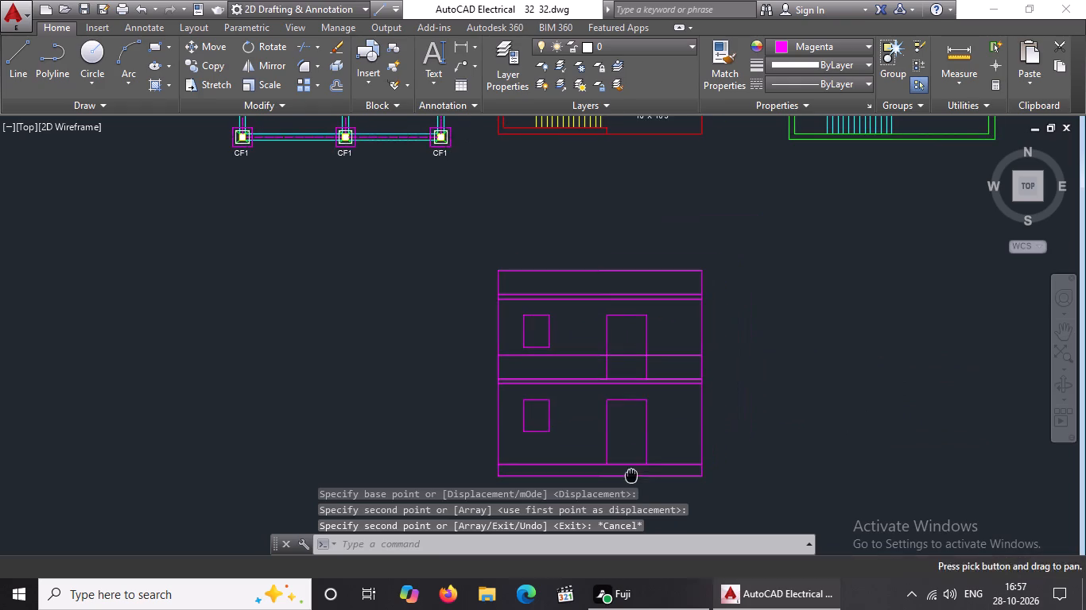
{"action": "scroll", "coordinate": [630, 409], "scroll_direction": "down", "scroll_amount": 2}
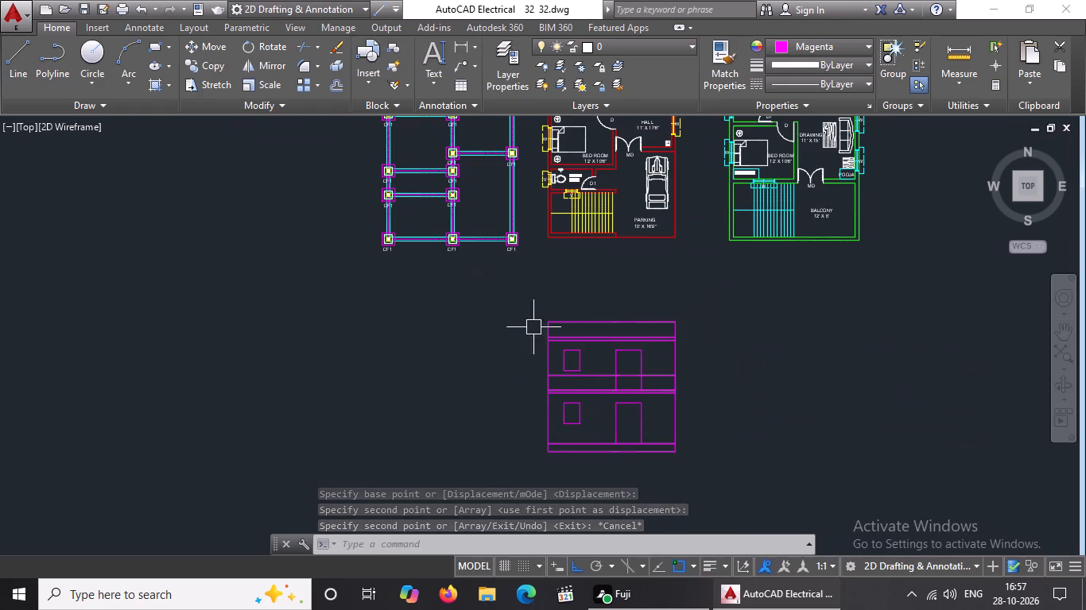
{"action": "left_click_drag", "start_coordinate": [520, 297], "coordinate": [528, 314]}
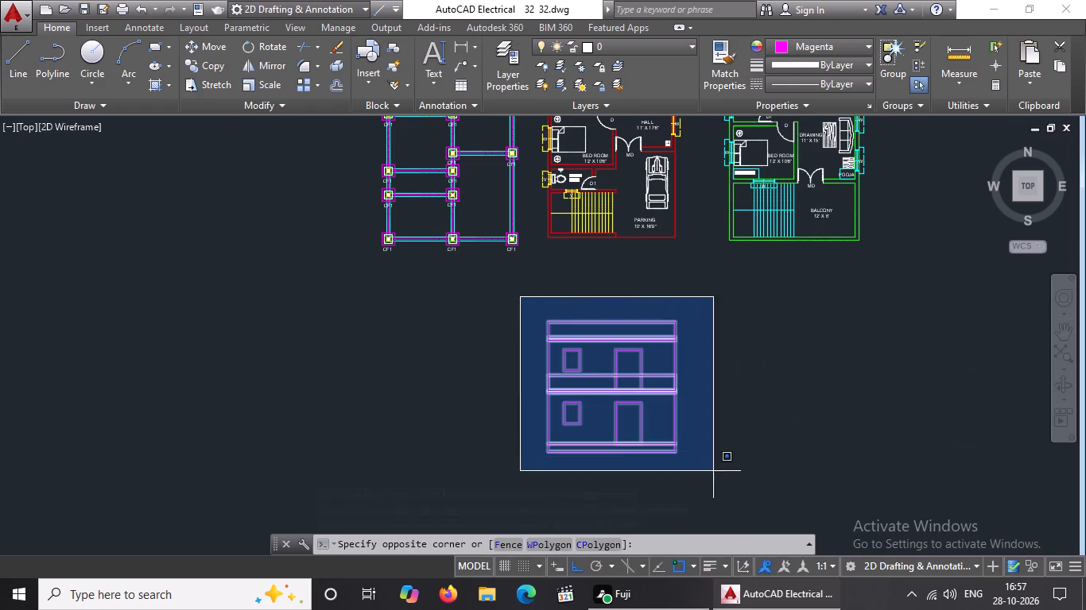
{"action": "left_click", "coordinate": [724, 487]}
{"action": "left_click", "coordinate": [211, 46]}
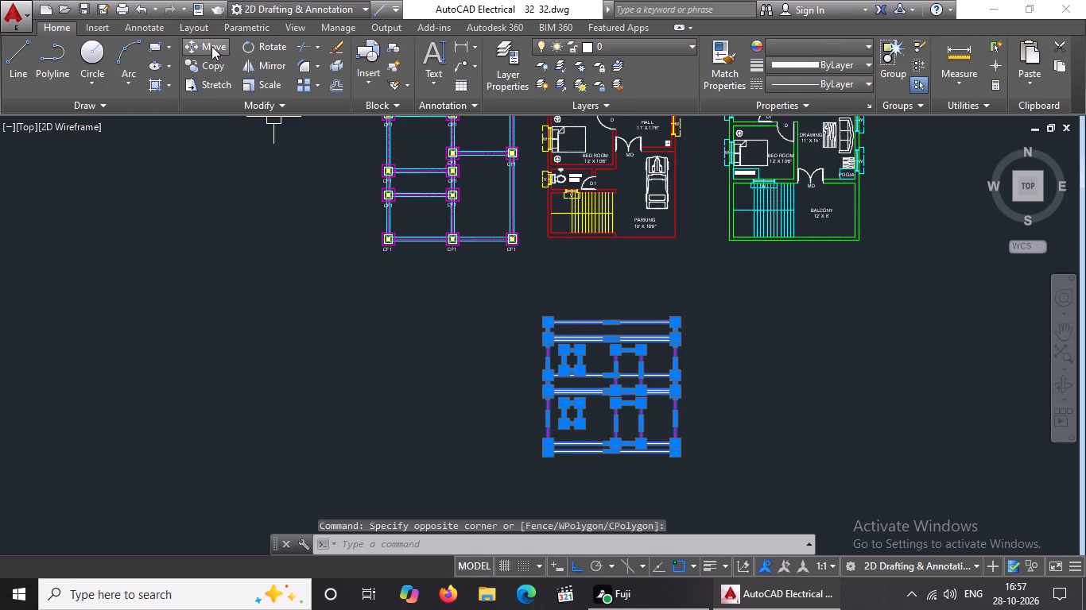
{"action": "left_click", "coordinate": [580, 569]}
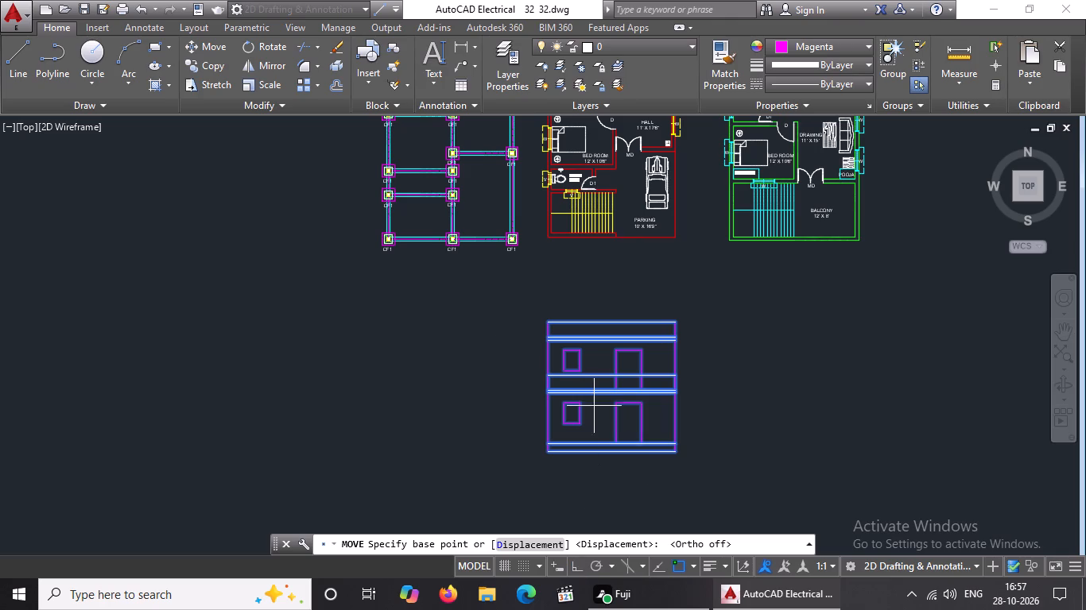
{"action": "left_click", "coordinate": [597, 402]}
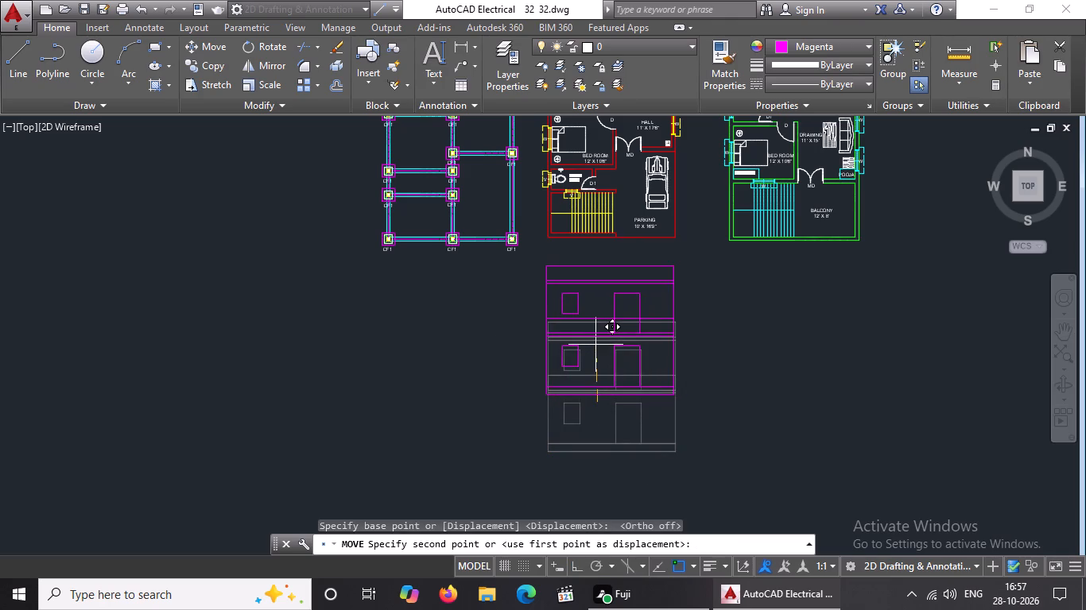
{"action": "left_click", "coordinate": [602, 346]}
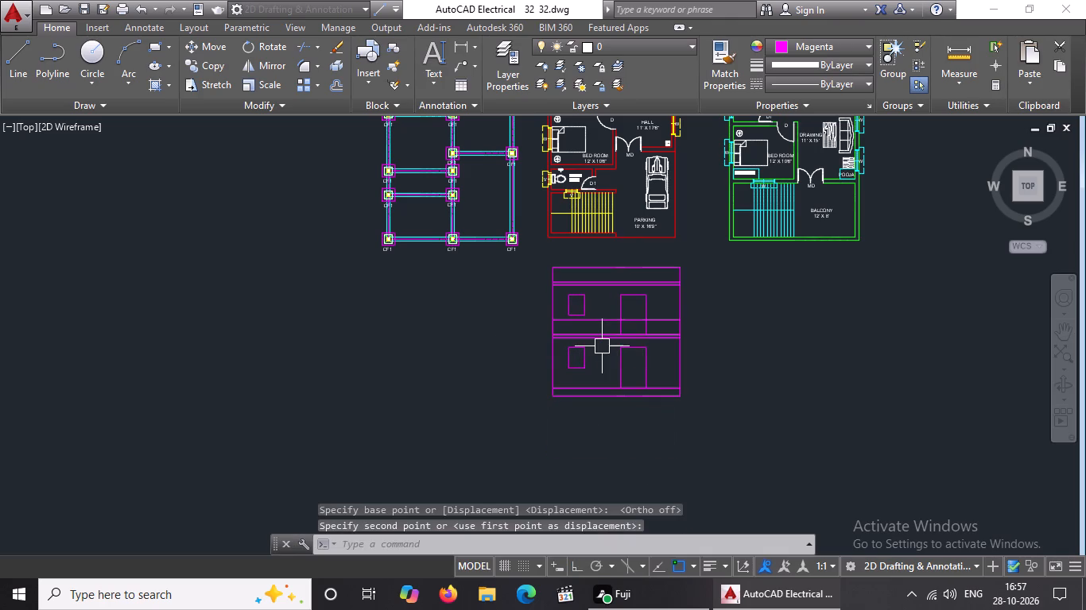
{"action": "key", "text": "Escape"}
Draw a 5' horizontal ground line outward from the base band's bottom left corner with ortho on.
{"action": "scroll", "coordinate": [620, 360], "scroll_direction": "up", "scroll_amount": 2}
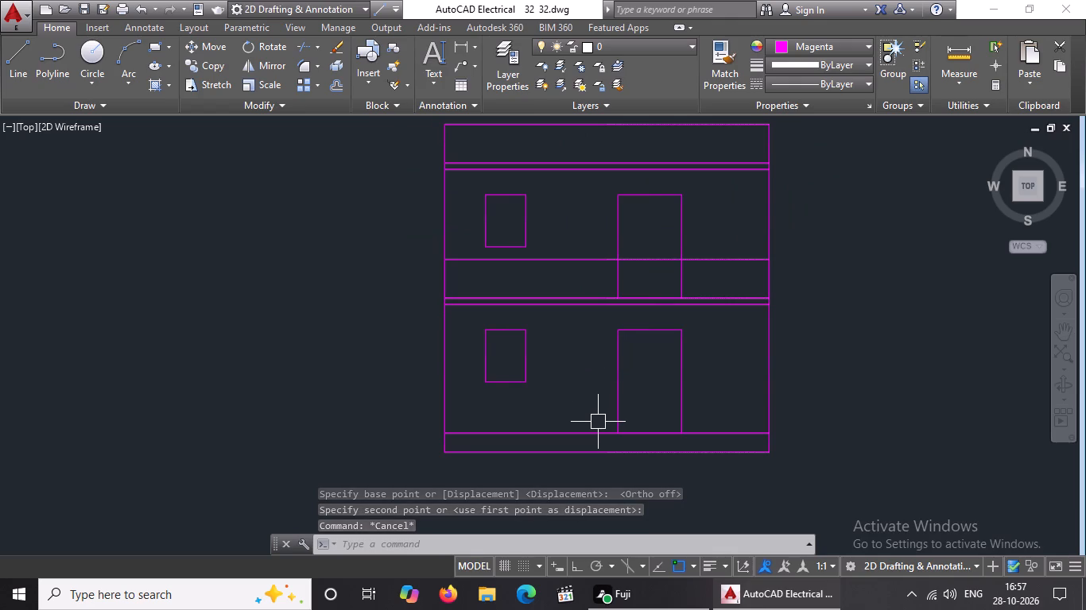
{"action": "left_click", "coordinate": [8, 63]}
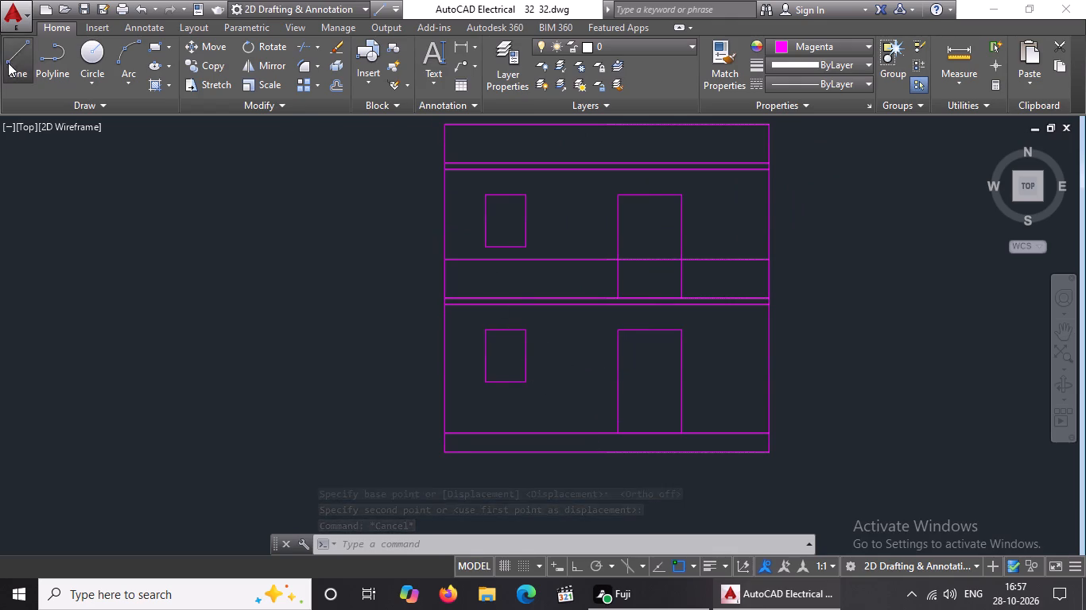
{"action": "left_click_drag", "start_coordinate": [444, 452], "coordinate": [431, 456]}
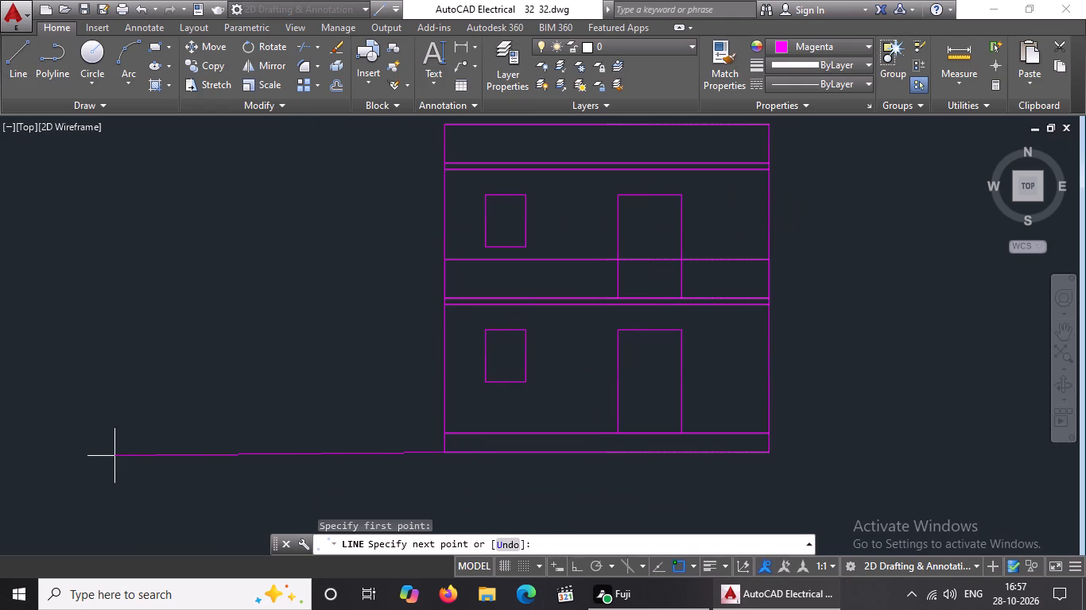
{"action": "left_click", "coordinate": [577, 568]}
{"action": "key", "text": "5"}
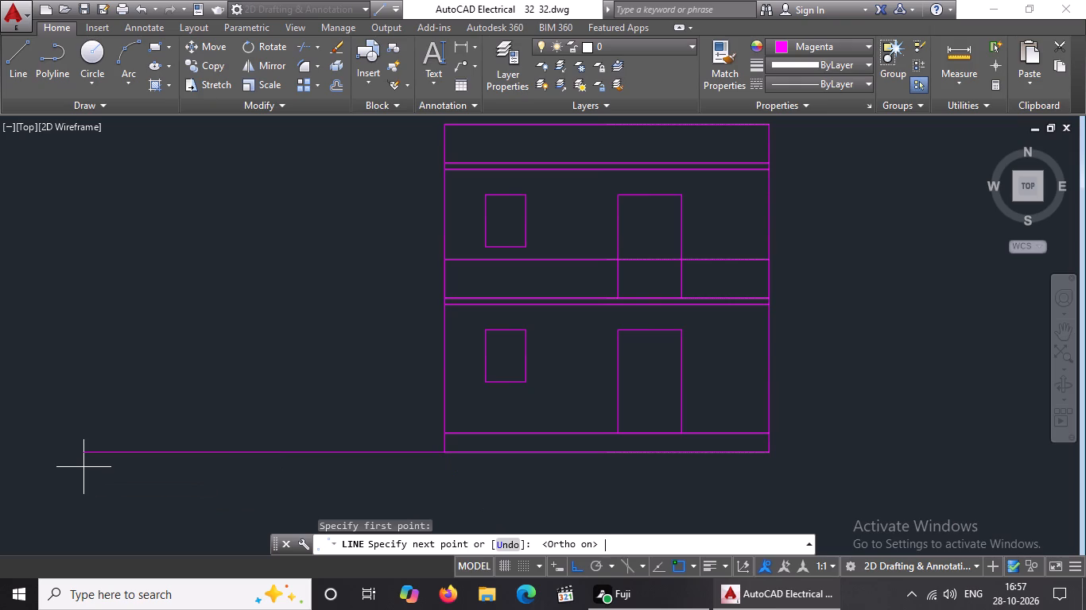
{"action": "key", "text": "apostrophe"}
{"action": "key", "text": "Return"}
{"action": "key", "text": "Return"}
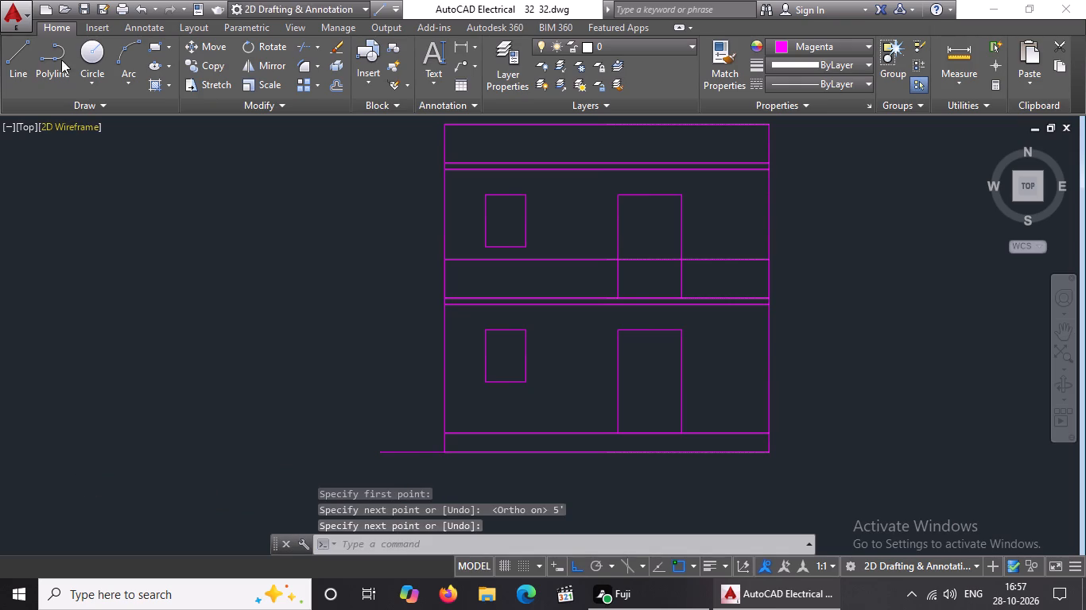
Draw a 5' horizontal ground line outward from the base band's bottom right corner.
{"action": "left_click", "coordinate": [18, 59]}
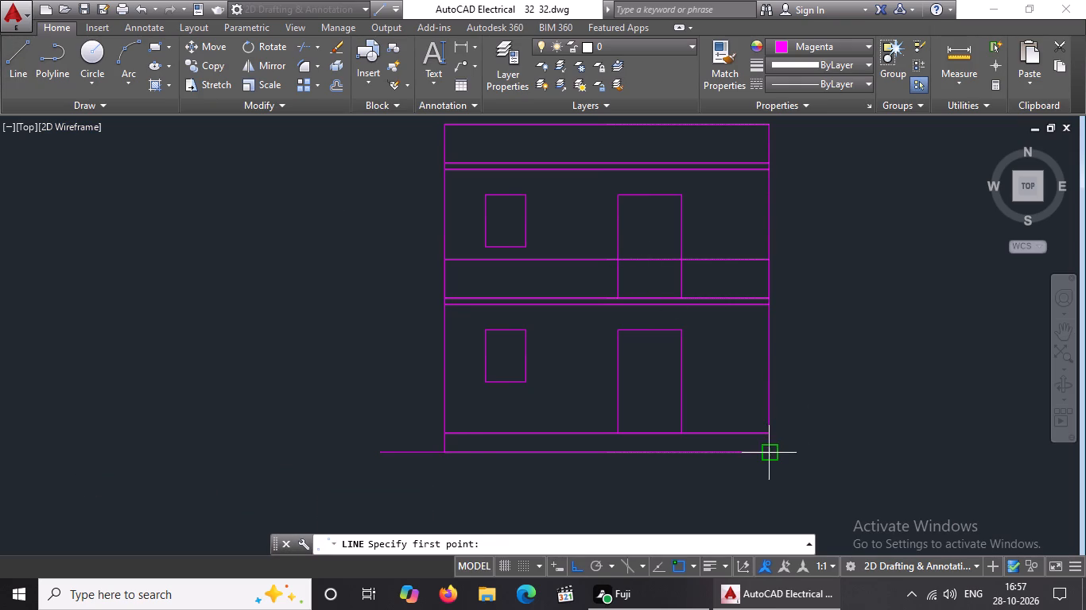
{"action": "left_click_drag", "start_coordinate": [762, 456], "coordinate": [810, 431]}
{"action": "type", "text": "5'"}
{"action": "key", "text": "Return"}
{"action": "key", "text": "Return"}
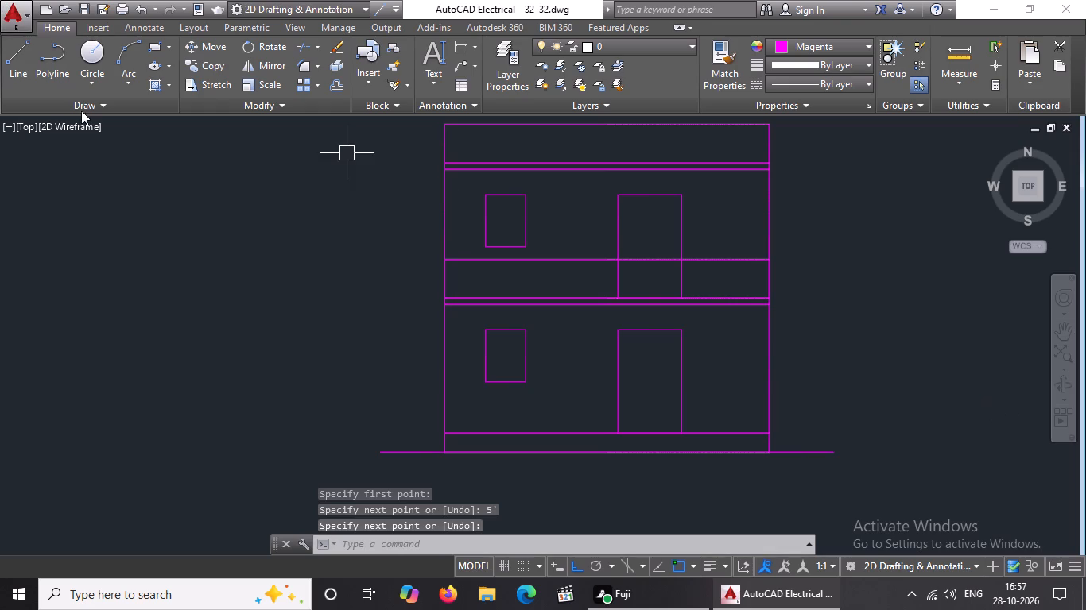
With ortho off, draw a short slanted ground tick down and outward from near the ground line's left end.
{"action": "left_click", "coordinate": [14, 44]}
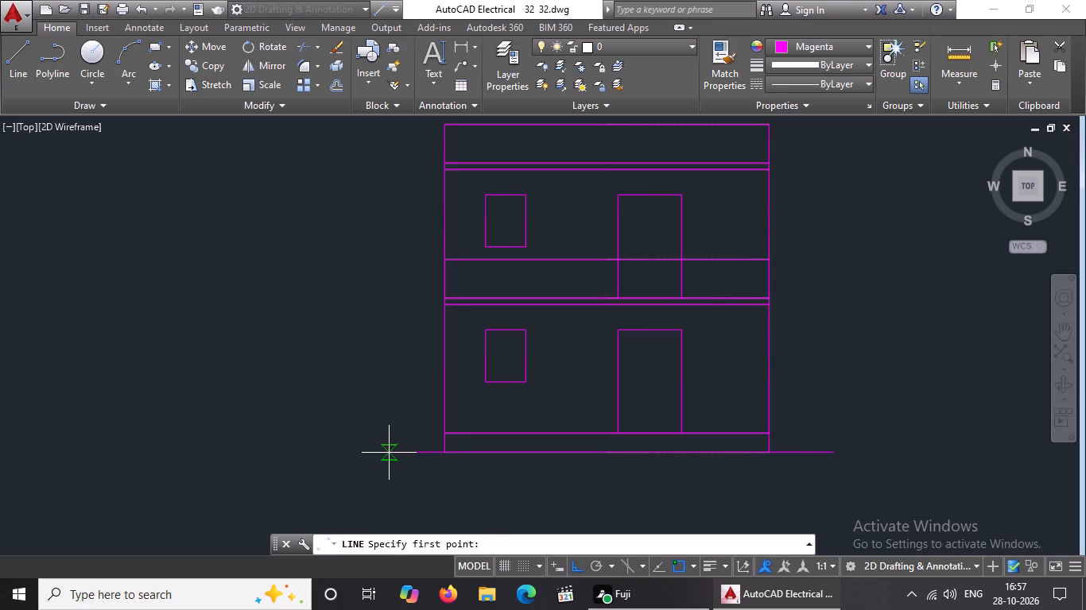
{"action": "left_click_drag", "start_coordinate": [390, 453], "coordinate": [370, 462]}
{"action": "left_click", "coordinate": [571, 566]}
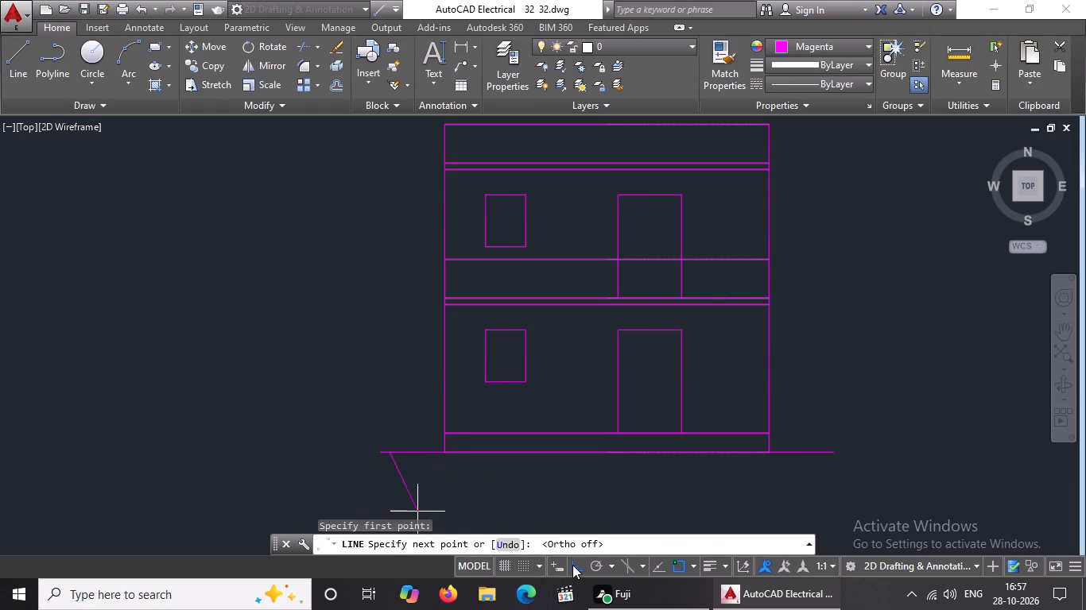
{"action": "left_click", "coordinate": [370, 465]}
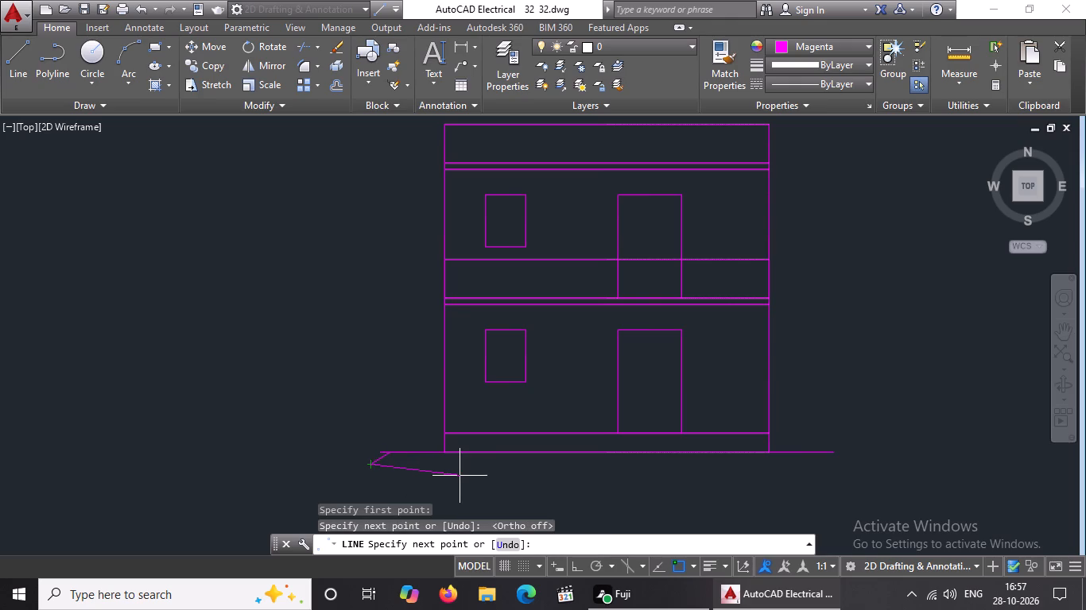
{"action": "key", "text": "Escape"}
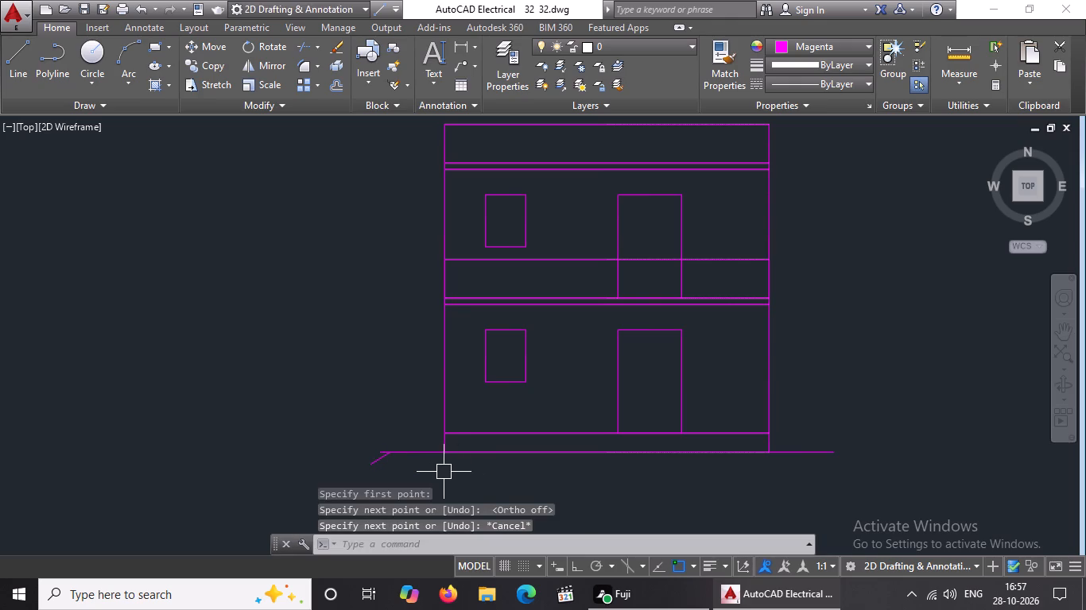
Mirror the slanted ground tick about a near-vertical line through its upper end, keeping the source tick.
{"action": "scroll", "coordinate": [426, 479], "scroll_direction": "up", "scroll_amount": 1}
{"action": "left_click", "coordinate": [306, 422]}
{"action": "left_click", "coordinate": [378, 462]}
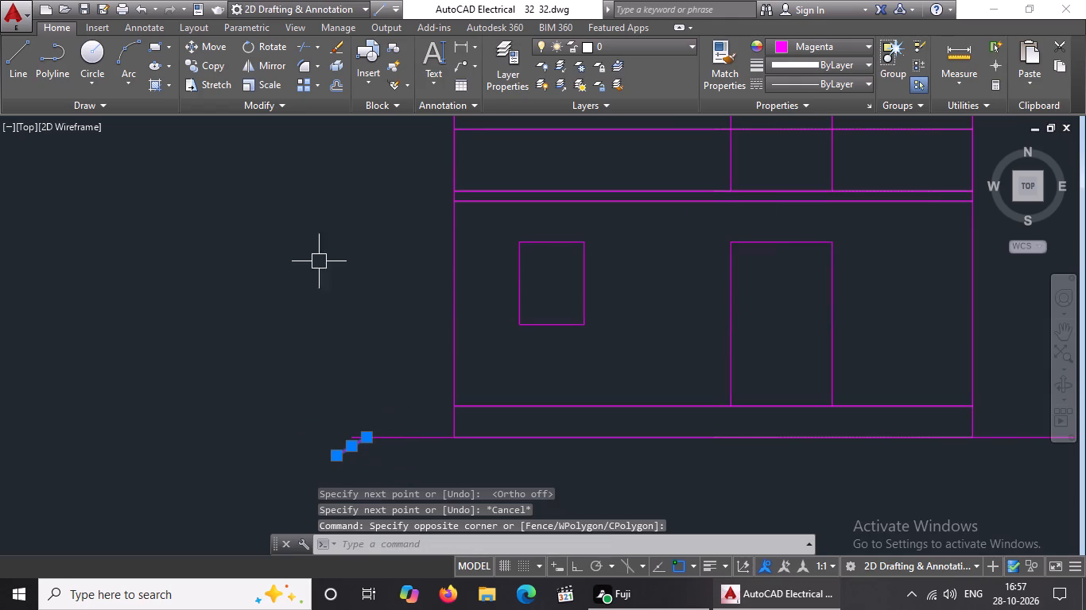
{"action": "left_click", "coordinate": [264, 59]}
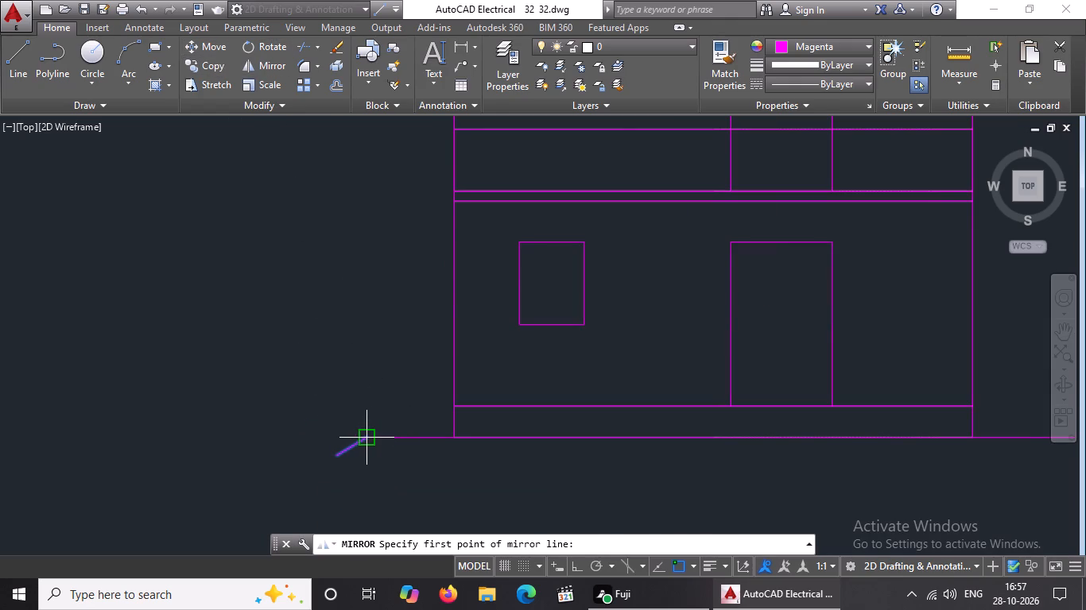
{"action": "left_click_drag", "start_coordinate": [371, 437], "coordinate": [369, 451]}
{"action": "left_click", "coordinate": [368, 469]}
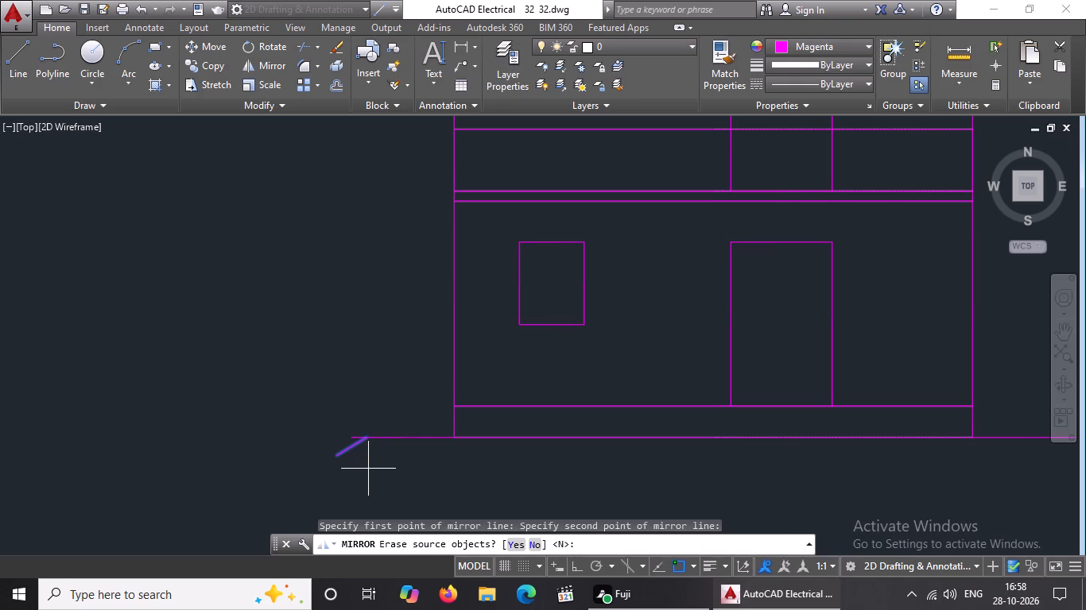
{"action": "type", "text": "N"}
{"action": "key", "text": "space"}
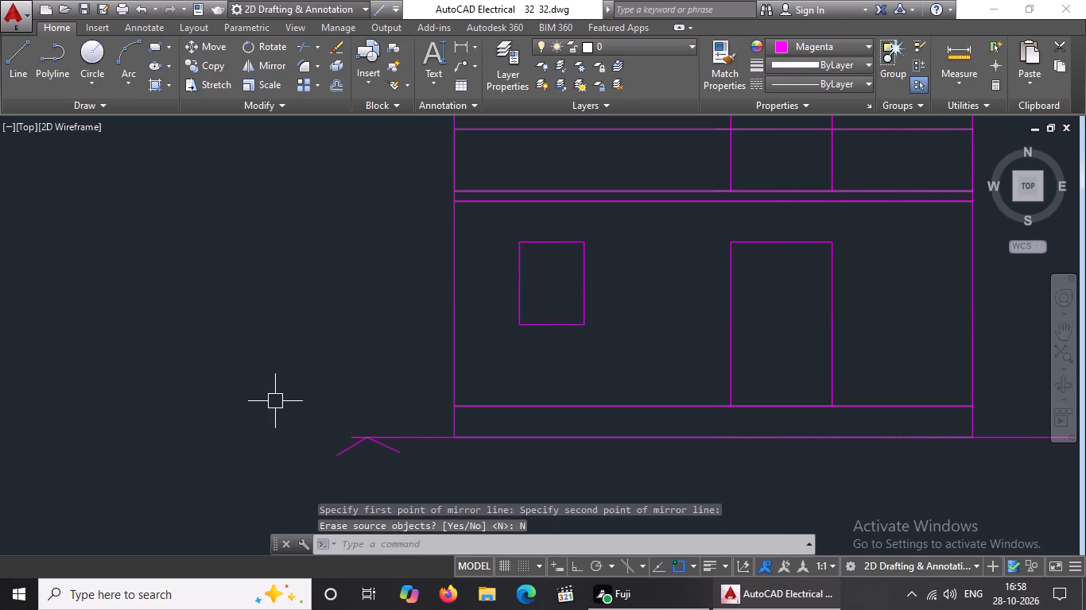
Copy the mirrored tick pair inward along the left ground line with ortho on, at distances of 0.5, 5" and 10".
{"action": "left_click_drag", "start_coordinate": [298, 403], "coordinate": [326, 430]}
{"action": "left_click", "coordinate": [436, 498]}
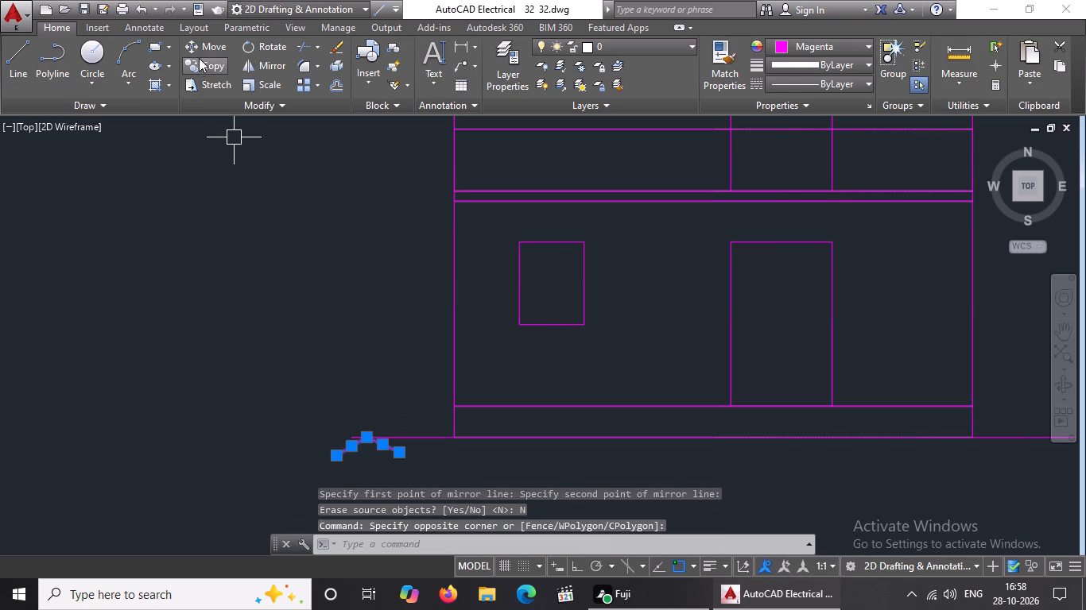
{"action": "left_click", "coordinate": [200, 62]}
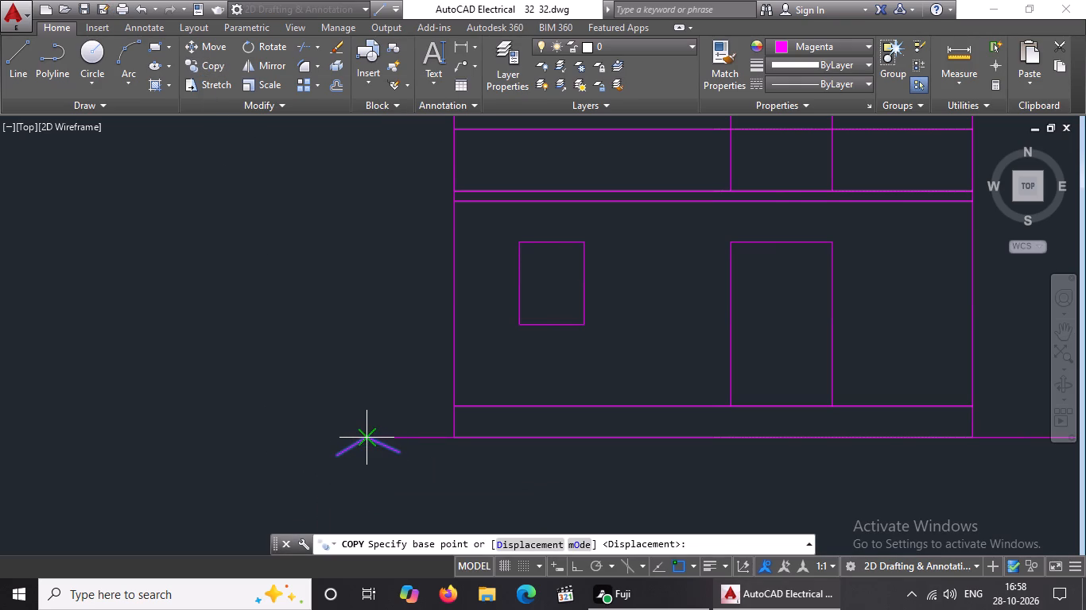
{"action": "left_click", "coordinate": [363, 439]}
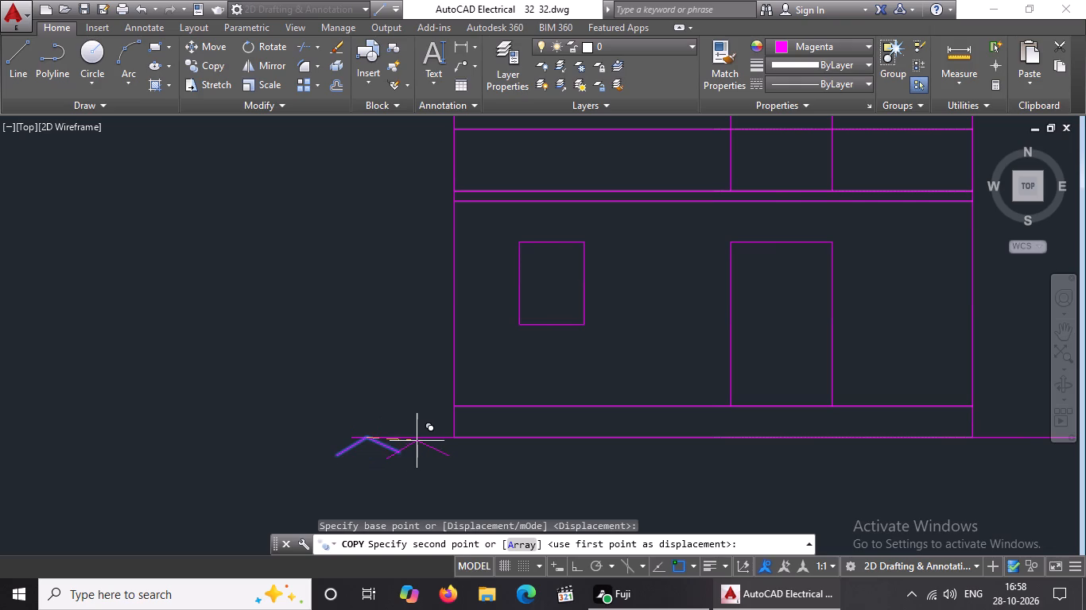
{"action": "left_click", "coordinate": [570, 561]}
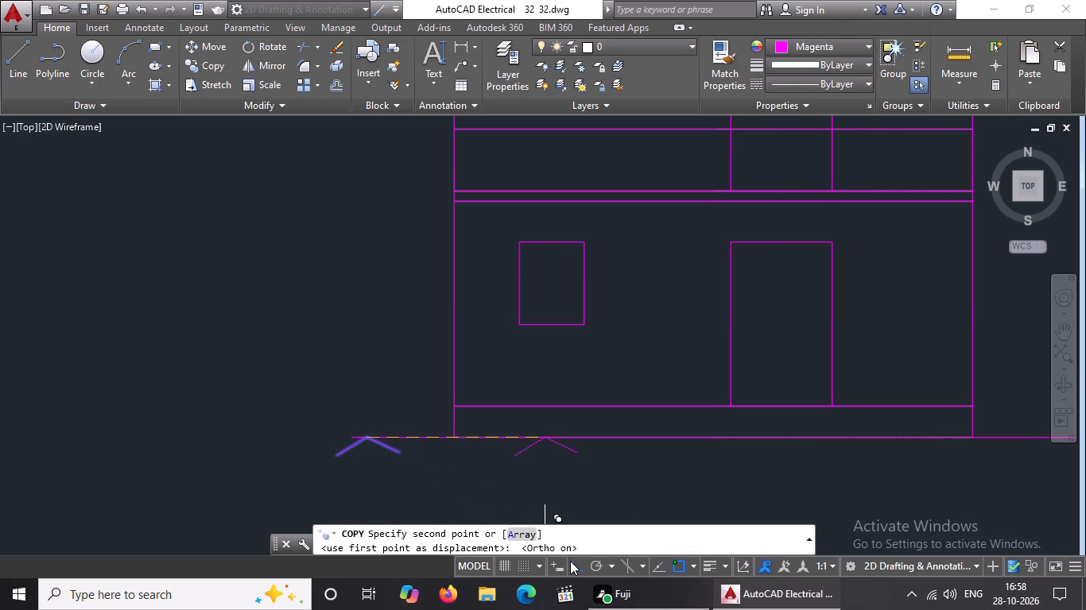
{"action": "type", "text": "0.5"}
{"action": "key", "text": "Return"}
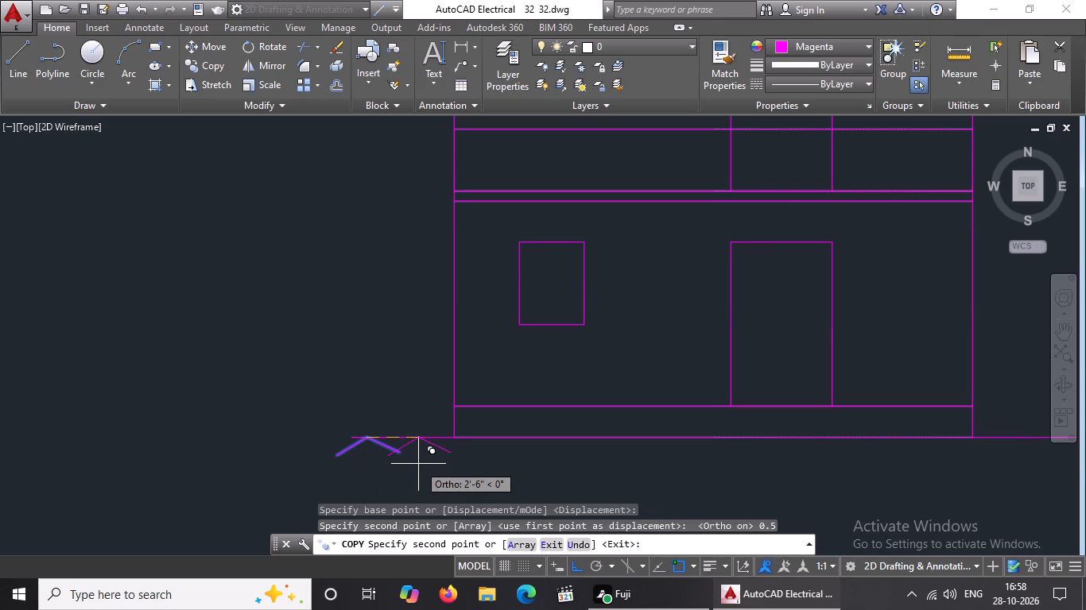
{"action": "key", "text": "5"}
{"action": "key", "text": "shift+quotedbl"}
{"action": "key", "text": "Return"}
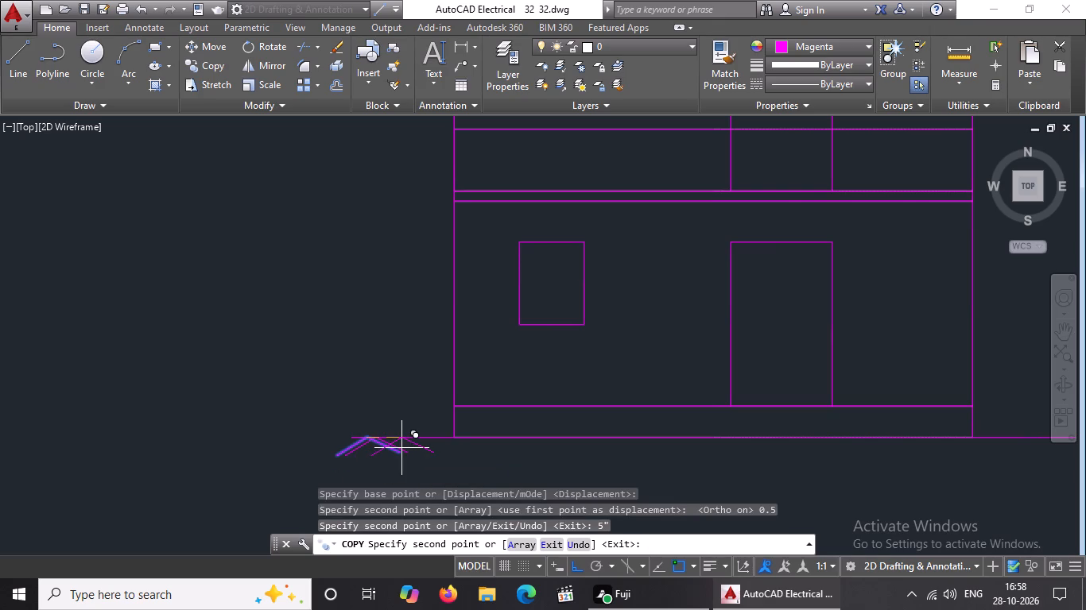
{"action": "type", "text": "19"}
{"action": "key", "text": "BackSpace"}
{"action": "type", "text": "0\""}
{"action": "key", "text": "Return"}
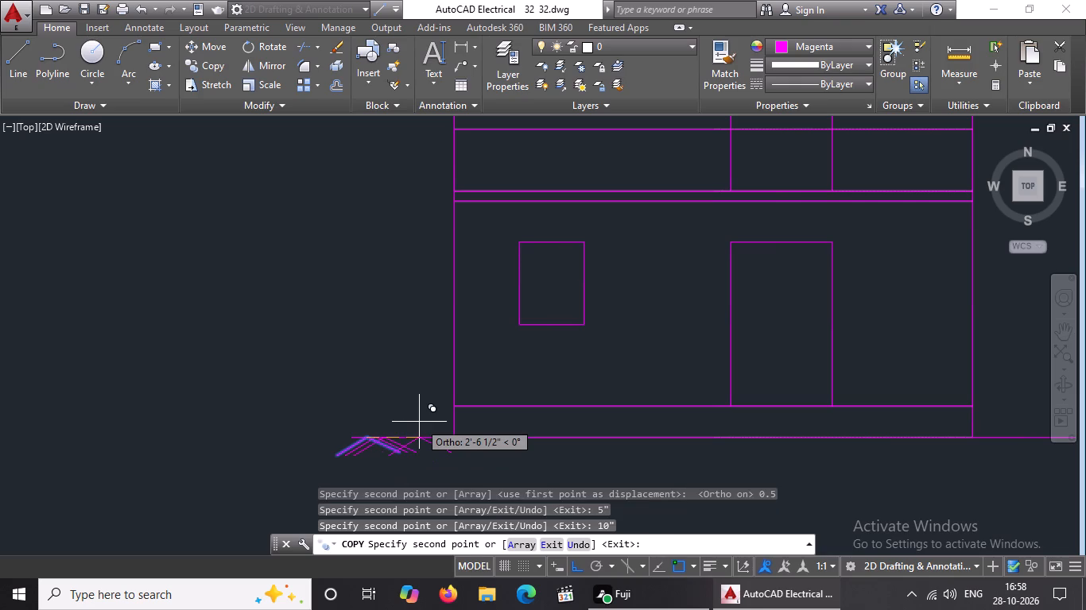
Continue copying the tick pair along the left ground line at 15", 20", 25" and 30", and finish the copy.
{"action": "scroll", "coordinate": [419, 422], "scroll_direction": "up", "scroll_amount": 3}
{"action": "scroll", "coordinate": [413, 395], "scroll_direction": "down", "scroll_amount": 3}
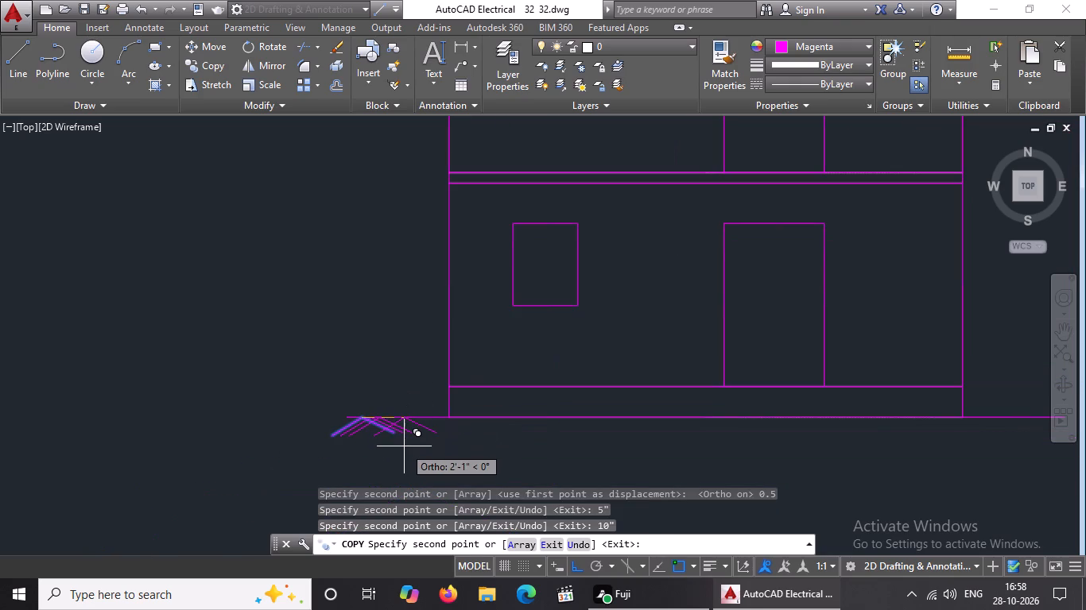
{"action": "type", "text": "15"}
{"action": "key", "text": "shift+quotedbl"}
{"action": "key", "text": "Return"}
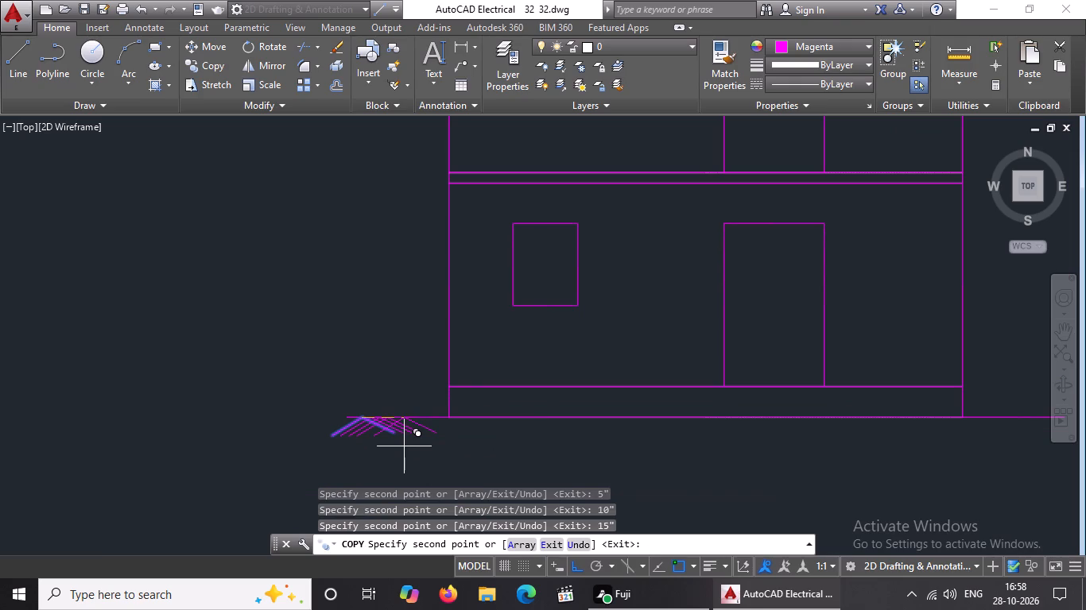
{"action": "type", "text": "20"}
{"action": "key", "text": "shift+quotedbl"}
{"action": "key", "text": "Return"}
{"action": "type", "text": "25"}
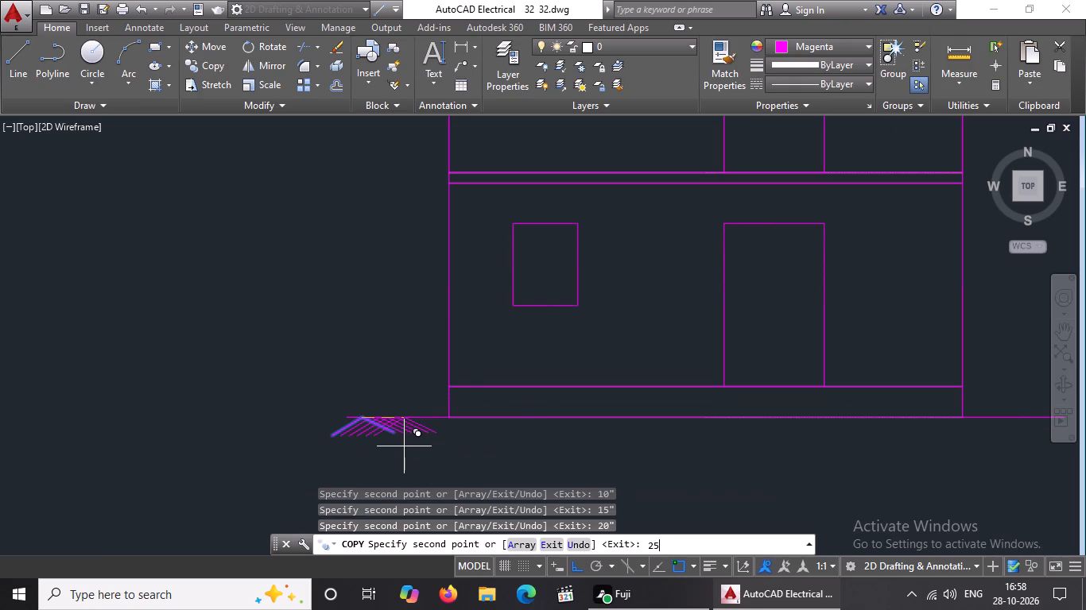
{"action": "key", "text": "shift+quotedbl"}
{"action": "key", "text": "Return"}
{"action": "type", "text": "30"}
{"action": "key", "text": "shift+quotedbl"}
{"action": "key", "text": "Return"}
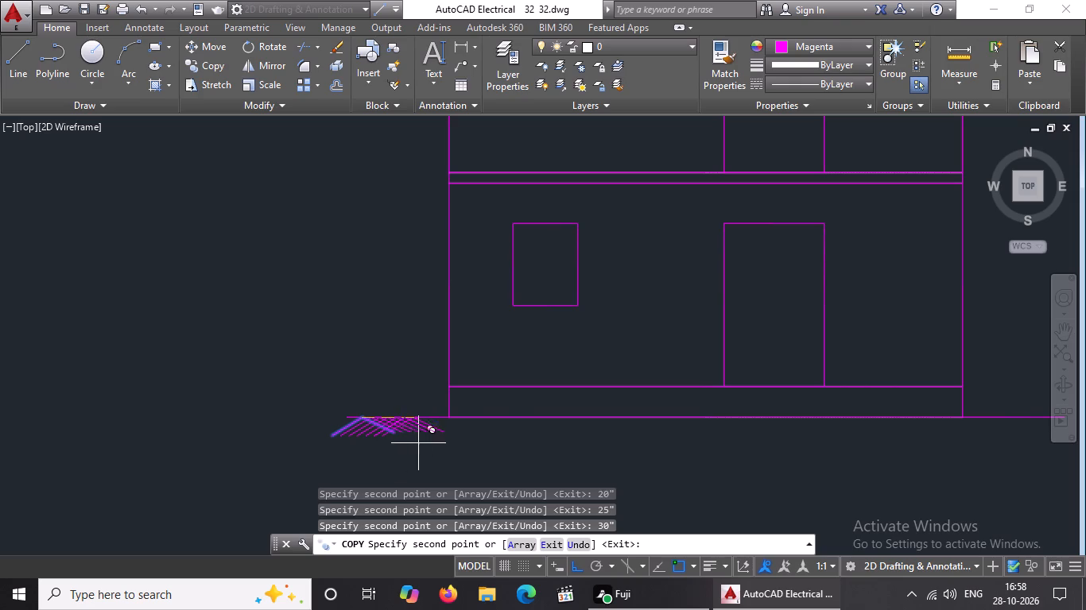
{"action": "key", "text": "Escape"}
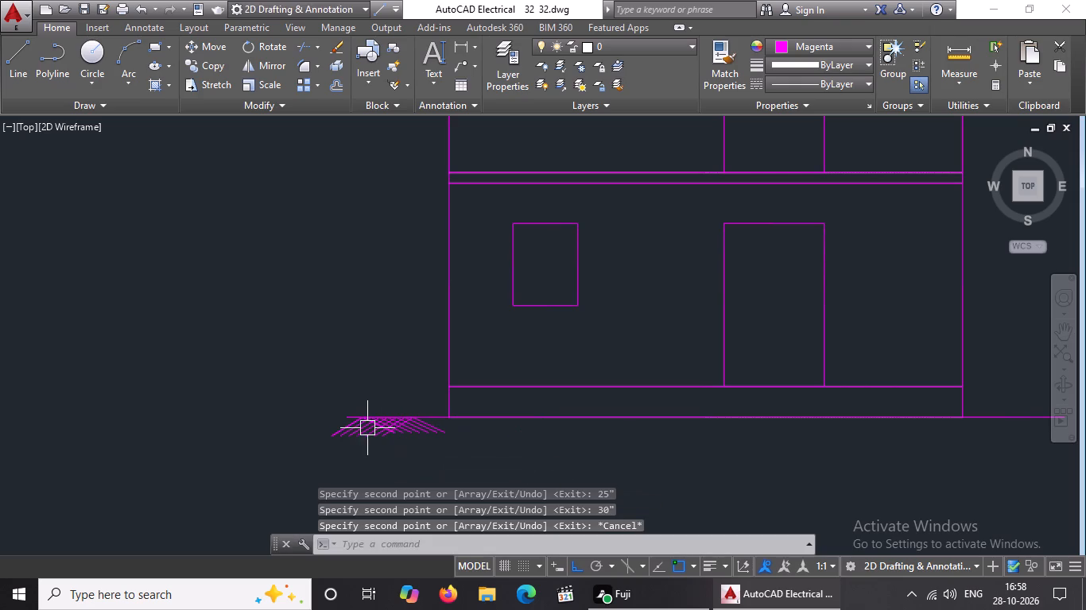
Erase both lines of the tick pair copied only 0.5 from the original.
{"action": "scroll", "coordinate": [371, 427], "scroll_direction": "up", "scroll_amount": 5}
{"action": "scroll", "coordinate": [262, 365], "scroll_direction": "up", "scroll_amount": 2}
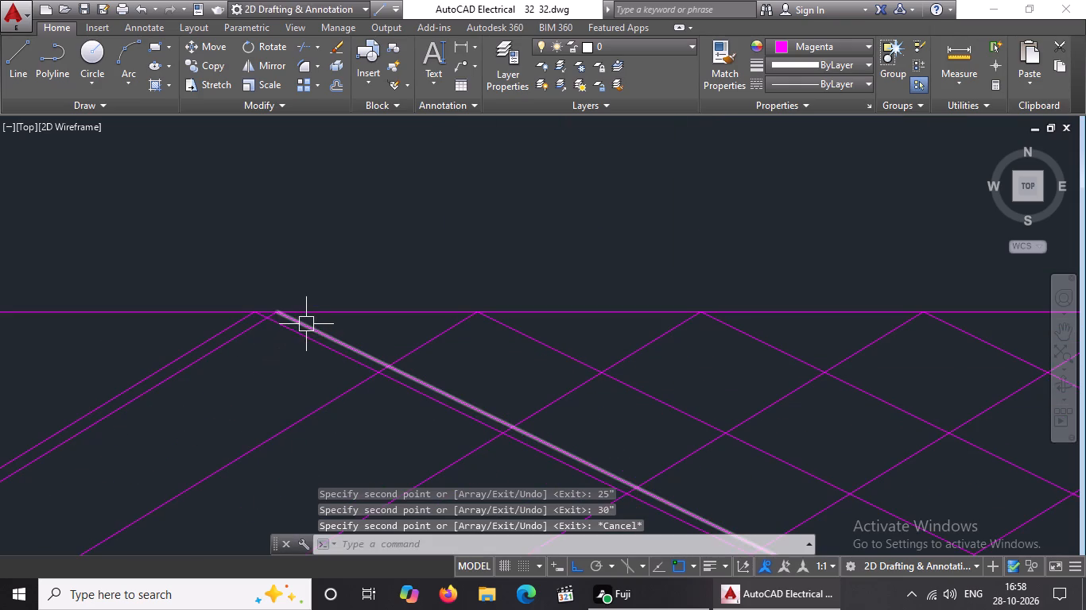
{"action": "left_click", "coordinate": [308, 323]}
{"action": "key", "text": "Delete"}
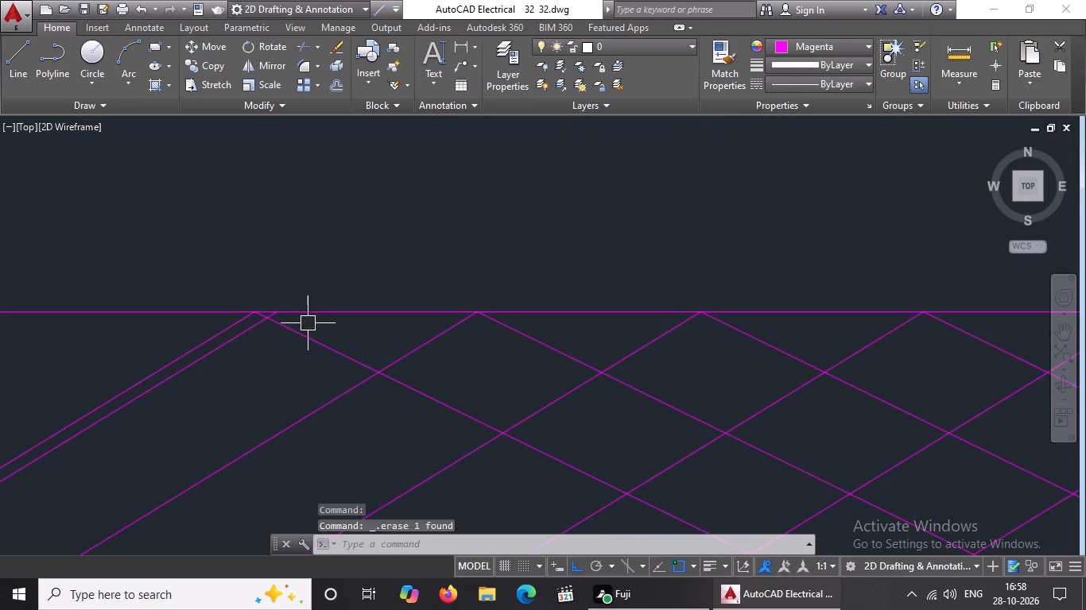
{"action": "left_click", "coordinate": [219, 349]}
{"action": "key", "text": "Delete"}
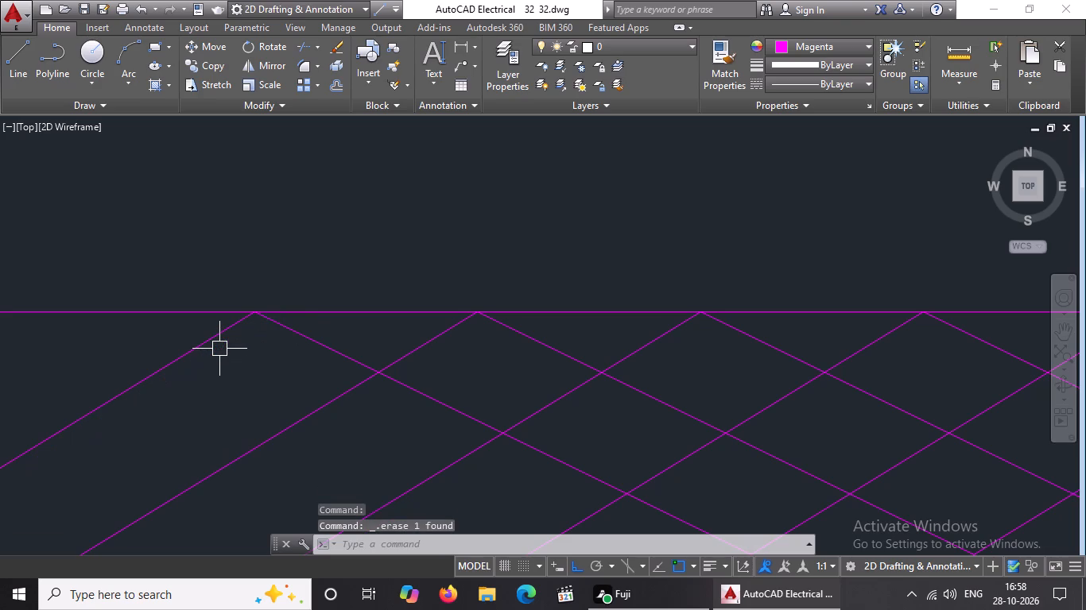
Erase both lines of the outermost tick pair nearest the left ground line's free end.
{"action": "scroll", "coordinate": [246, 357], "scroll_direction": "down", "scroll_amount": 3}
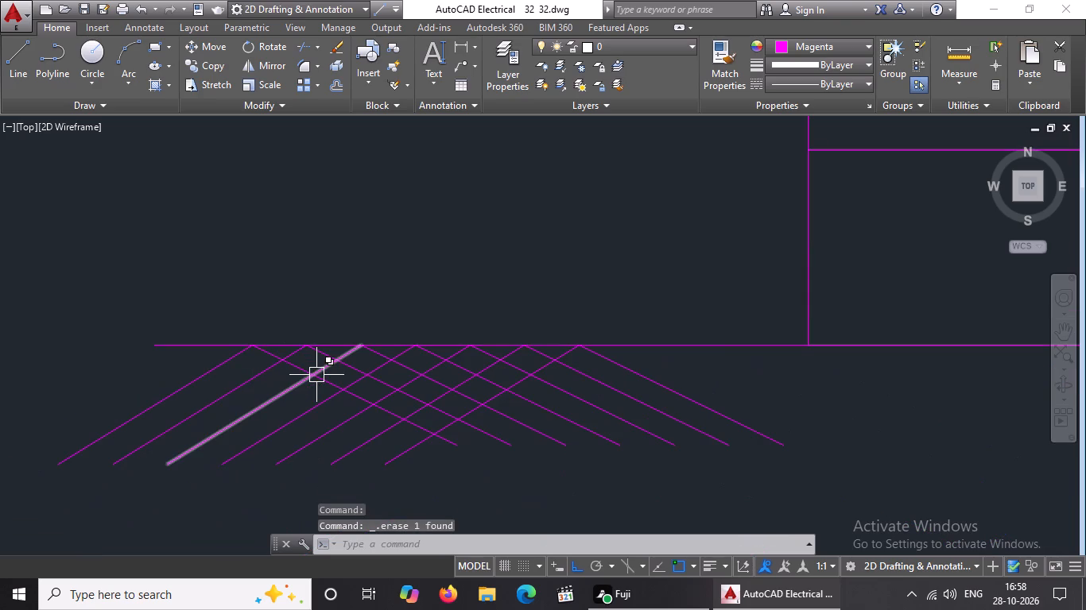
{"action": "scroll", "coordinate": [316, 375], "scroll_direction": "down", "scroll_amount": 4}
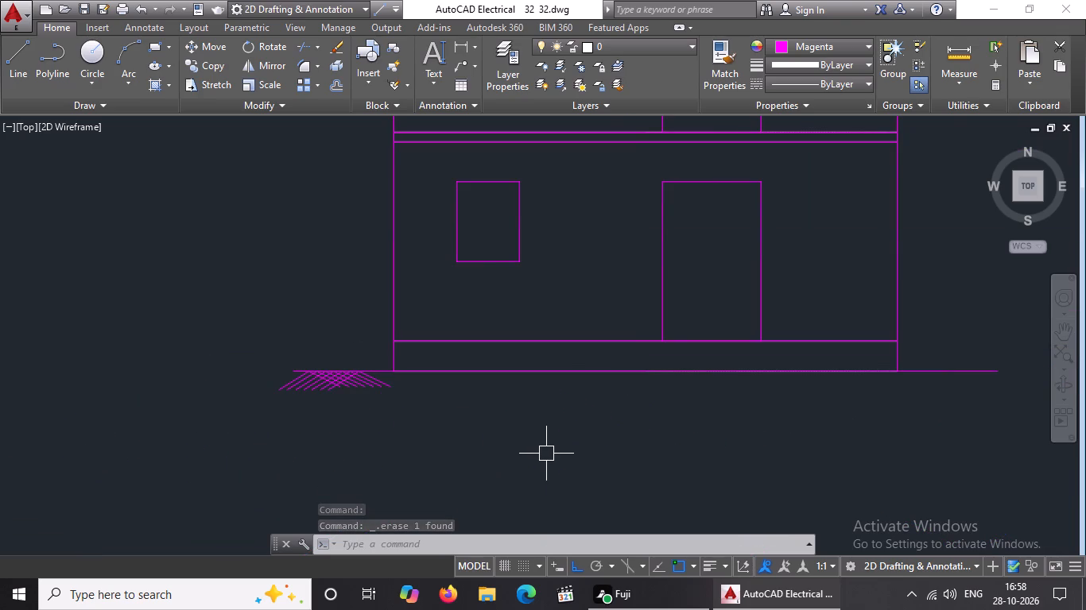
{"action": "scroll", "coordinate": [547, 454], "scroll_direction": "down", "scroll_amount": 3}
{"action": "scroll", "coordinate": [549, 458], "scroll_direction": "up", "scroll_amount": 3}
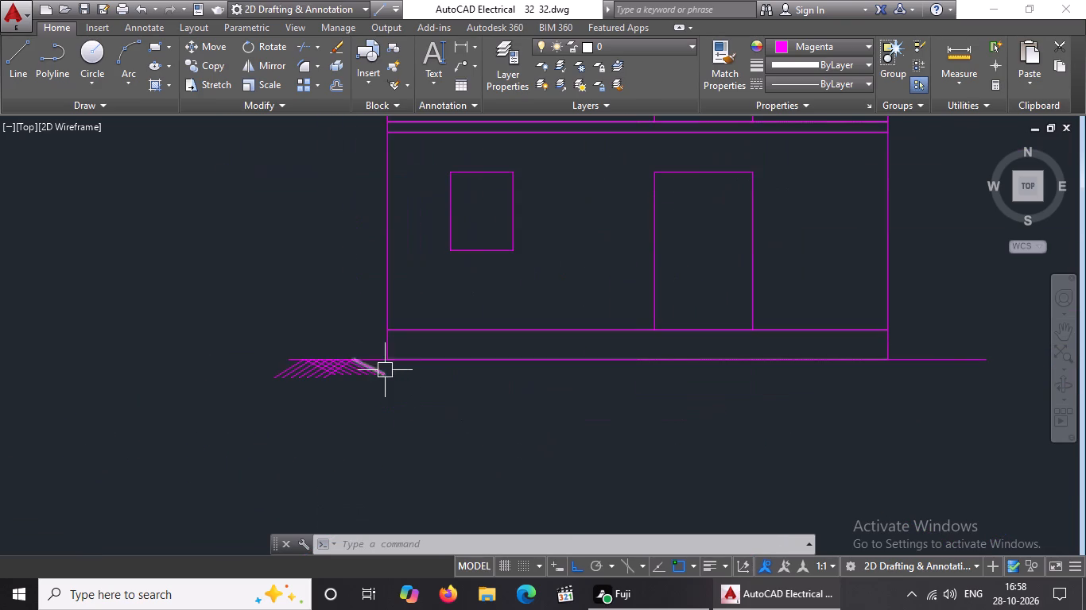
{"action": "scroll", "coordinate": [324, 361], "scroll_direction": "up", "scroll_amount": 2}
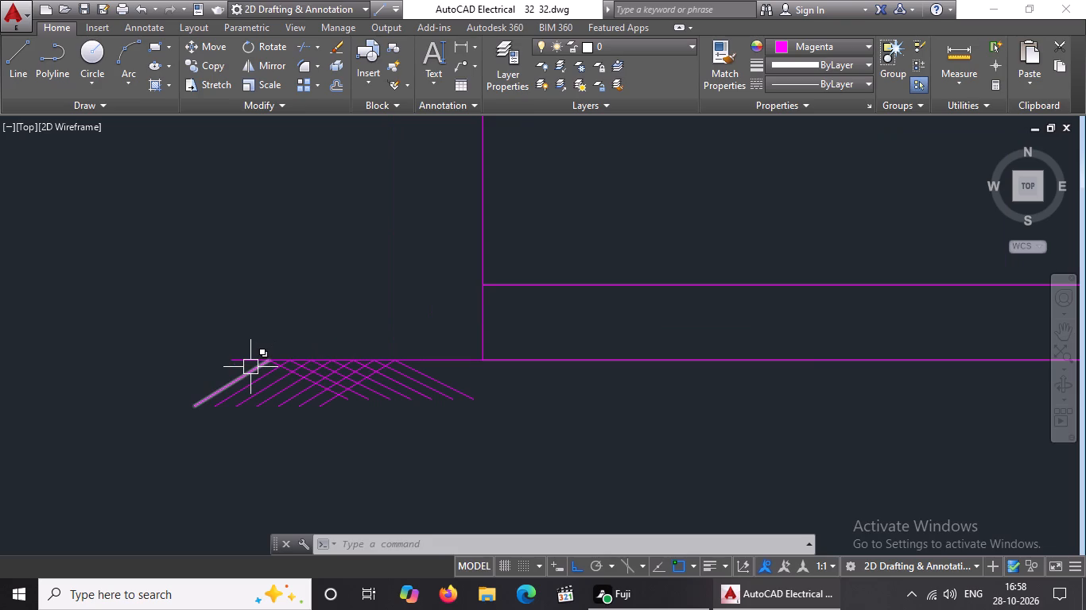
{"action": "left_click", "coordinate": [250, 368]}
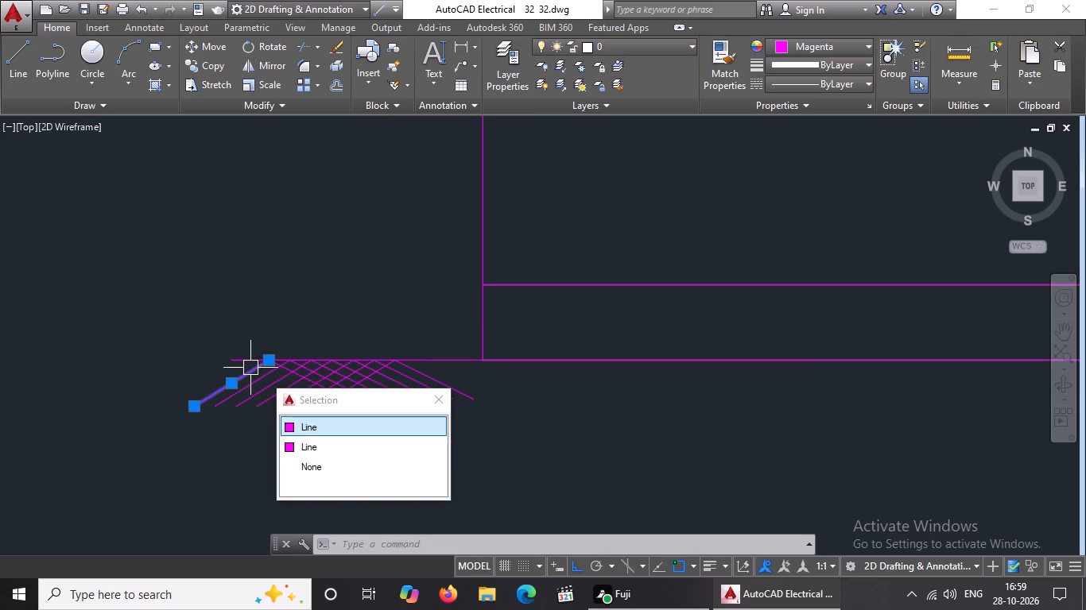
{"action": "key", "text": "Delete"}
{"action": "scroll", "coordinate": [282, 342], "scroll_direction": "up", "scroll_amount": 3}
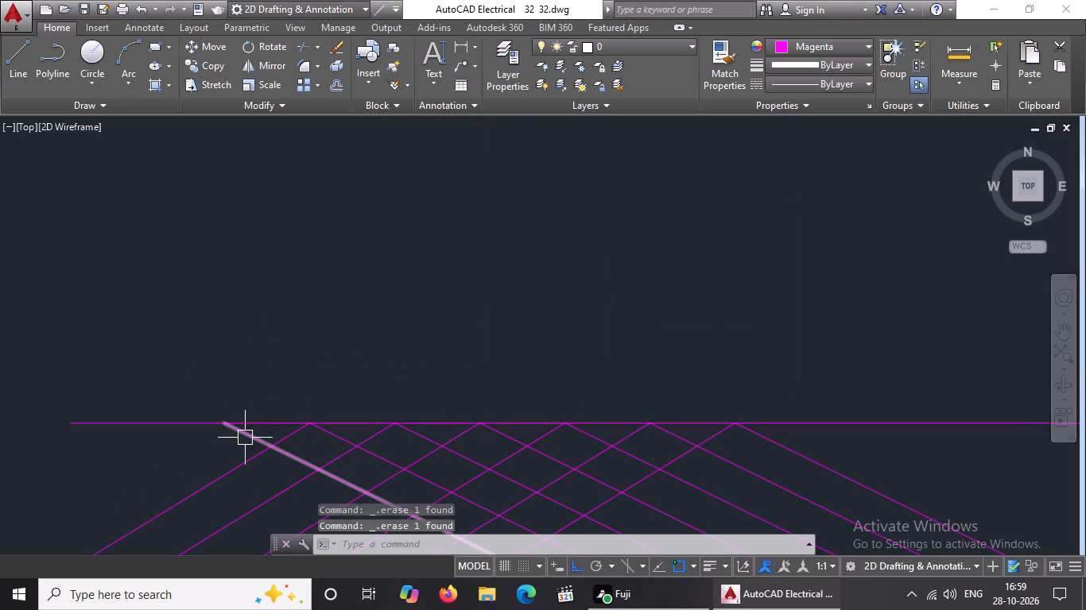
{"action": "left_click", "coordinate": [245, 437]}
{"action": "key", "text": "Delete"}
Copy the whole group of ground ticks horizontally onto the right ground line, placing it near that line's outer end.
{"action": "scroll", "coordinate": [260, 410], "scroll_direction": "down", "scroll_amount": 6}
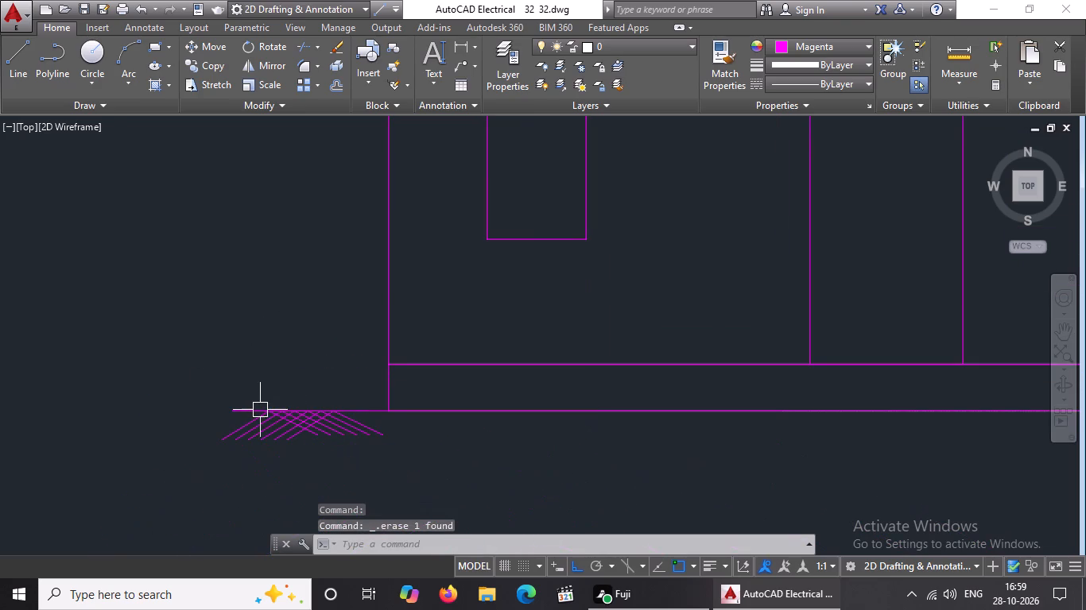
{"action": "left_click", "coordinate": [179, 402]}
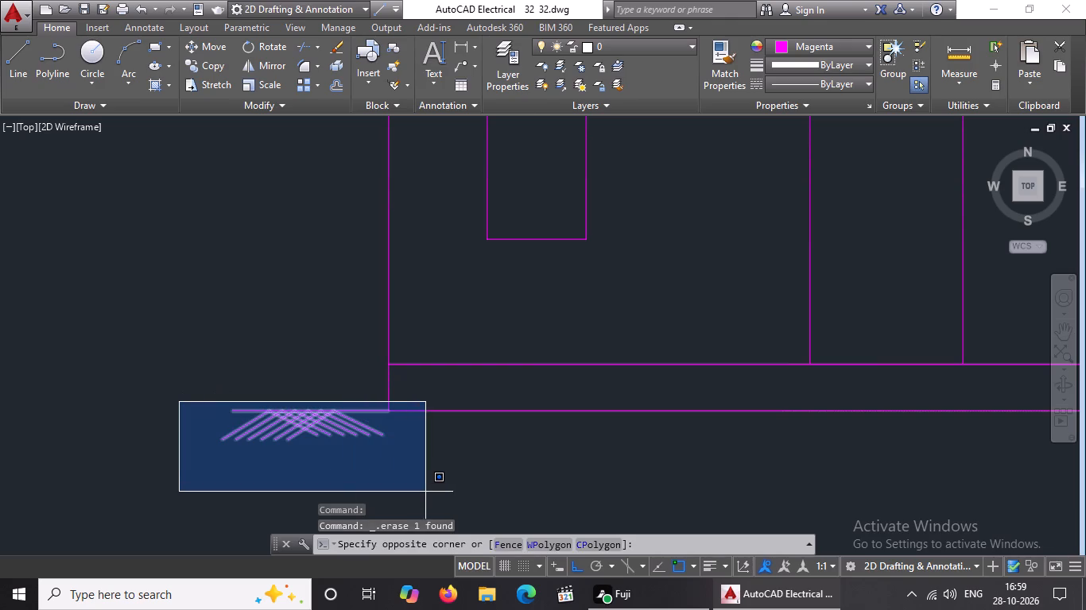
{"action": "left_click", "coordinate": [386, 469]}
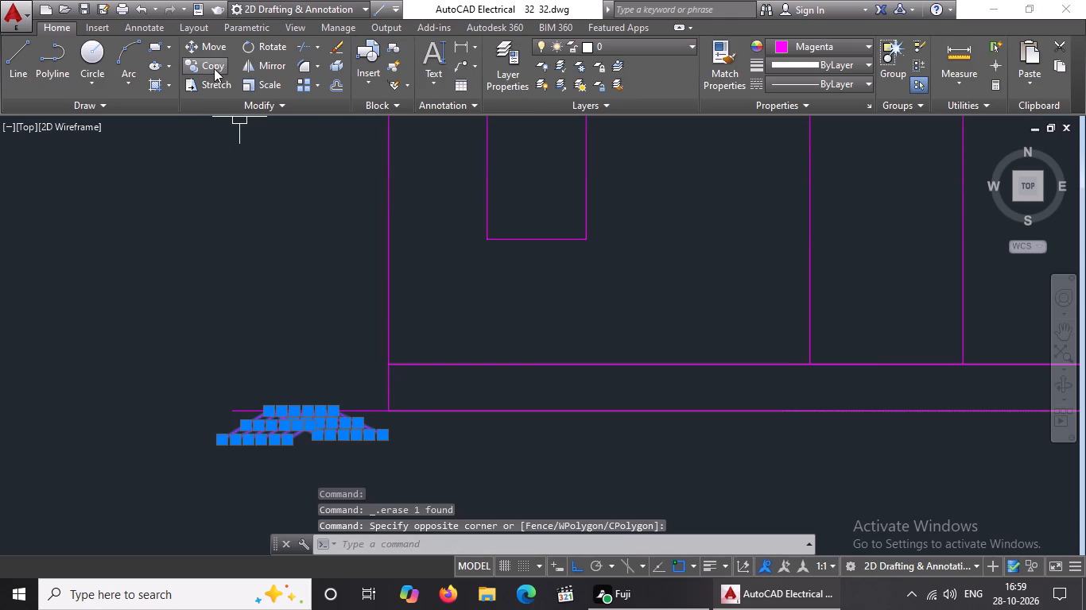
{"action": "left_click", "coordinate": [213, 64]}
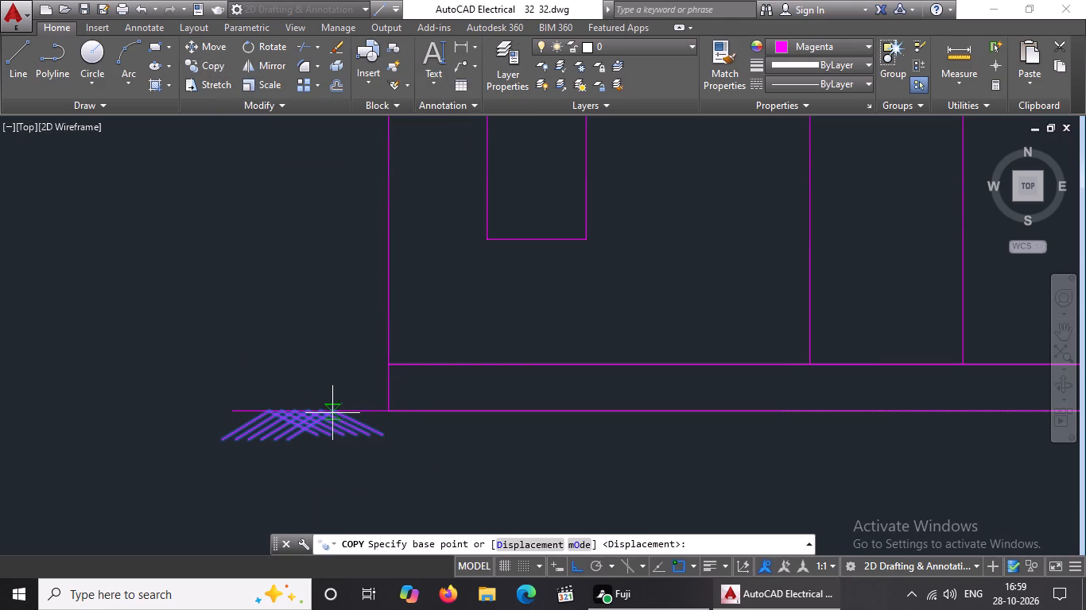
{"action": "left_click", "coordinate": [334, 410]}
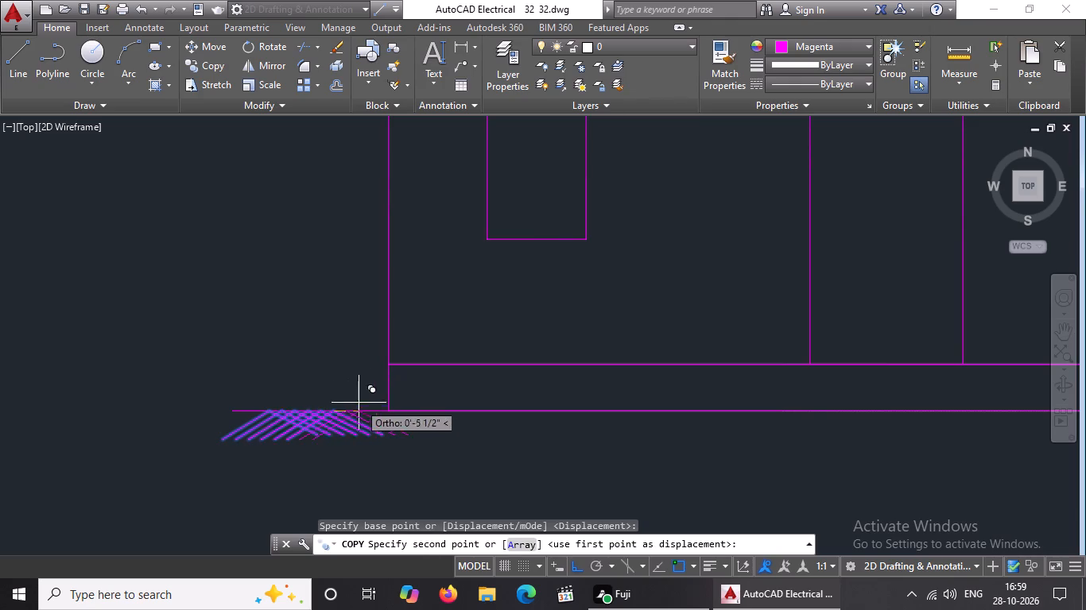
{"action": "scroll", "coordinate": [371, 396], "scroll_direction": "down", "scroll_amount": 4}
{"action": "scroll", "coordinate": [499, 398], "scroll_direction": "up", "scroll_amount": 4}
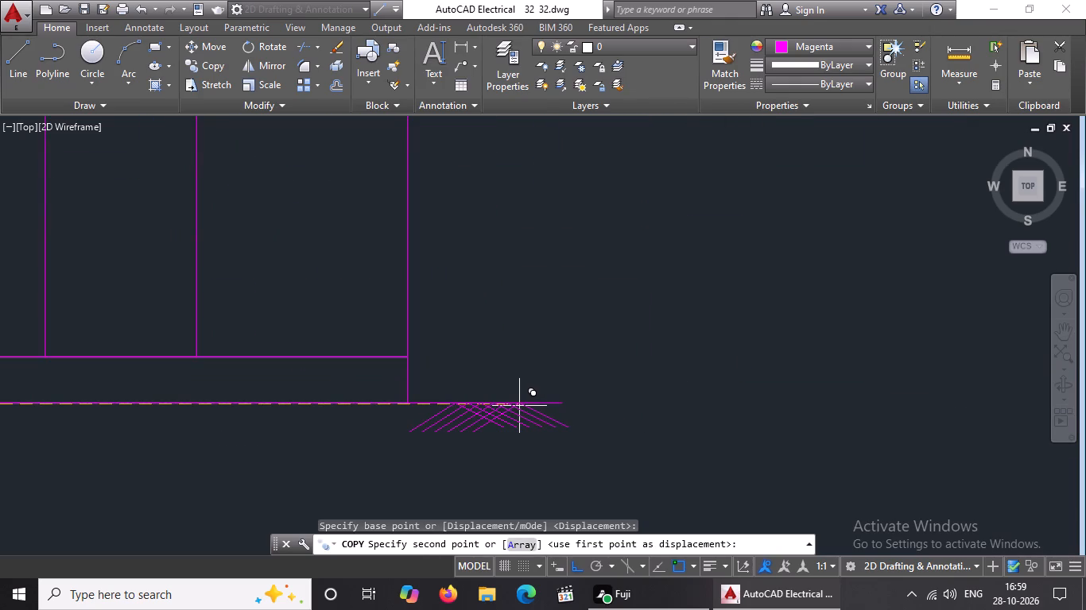
{"action": "left_click", "coordinate": [519, 406]}
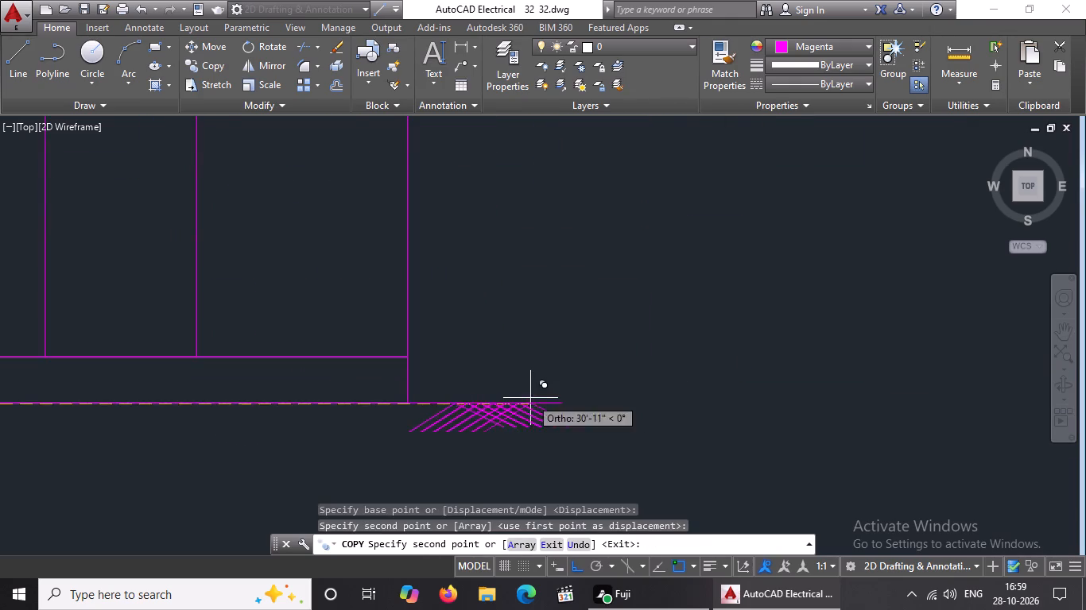
{"action": "scroll", "coordinate": [530, 398], "scroll_direction": "down", "scroll_amount": 4}
{"action": "key", "text": "Escape"}
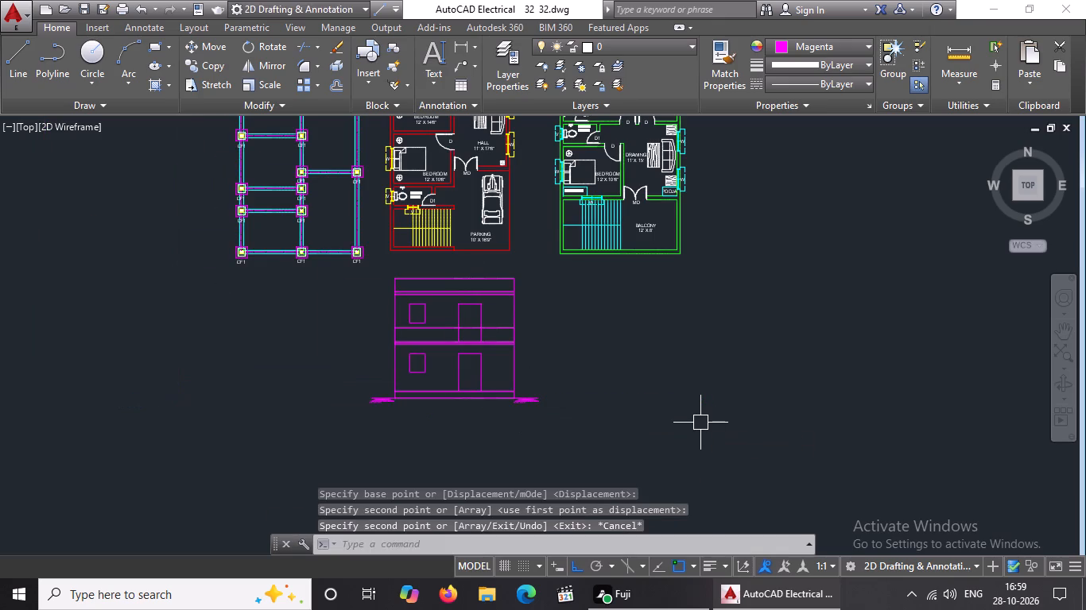
Draw a horizontal line along the bottom edge of the ground-floor door, from corner to corner.
{"action": "scroll", "coordinate": [512, 412], "scroll_direction": "up", "scroll_amount": 3}
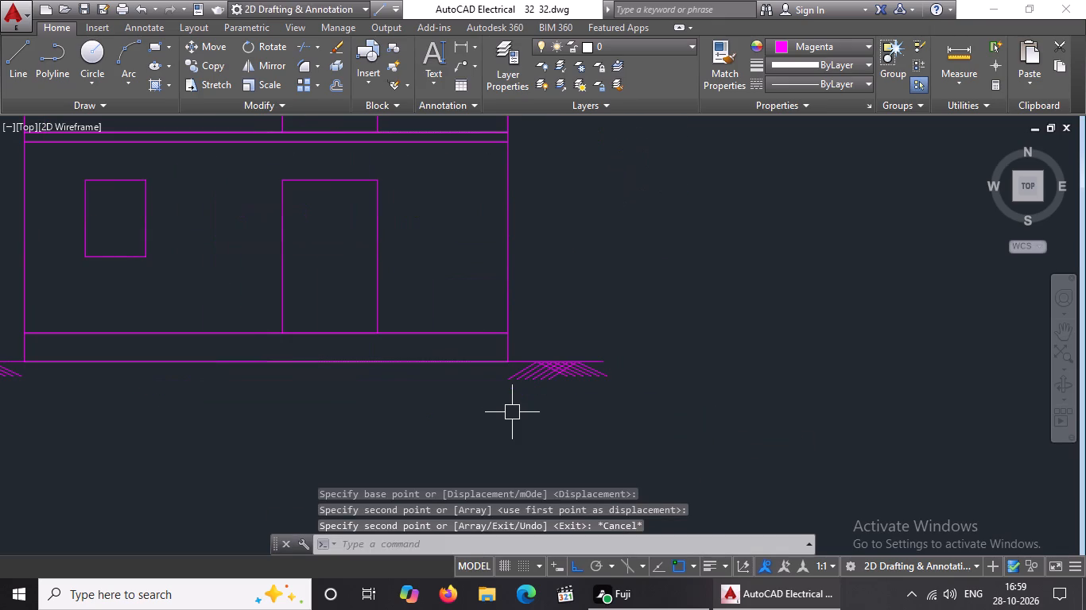
{"action": "scroll", "coordinate": [517, 411], "scroll_direction": "down", "scroll_amount": 2}
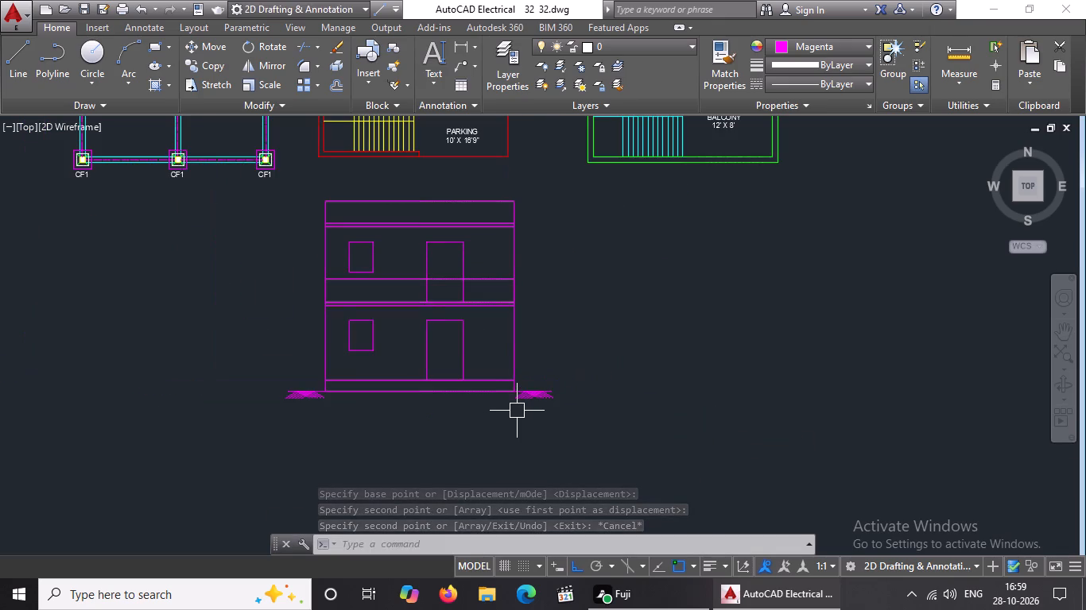
{"action": "scroll", "coordinate": [456, 396], "scroll_direction": "up", "scroll_amount": 2}
{"action": "left_click", "coordinate": [17, 51]}
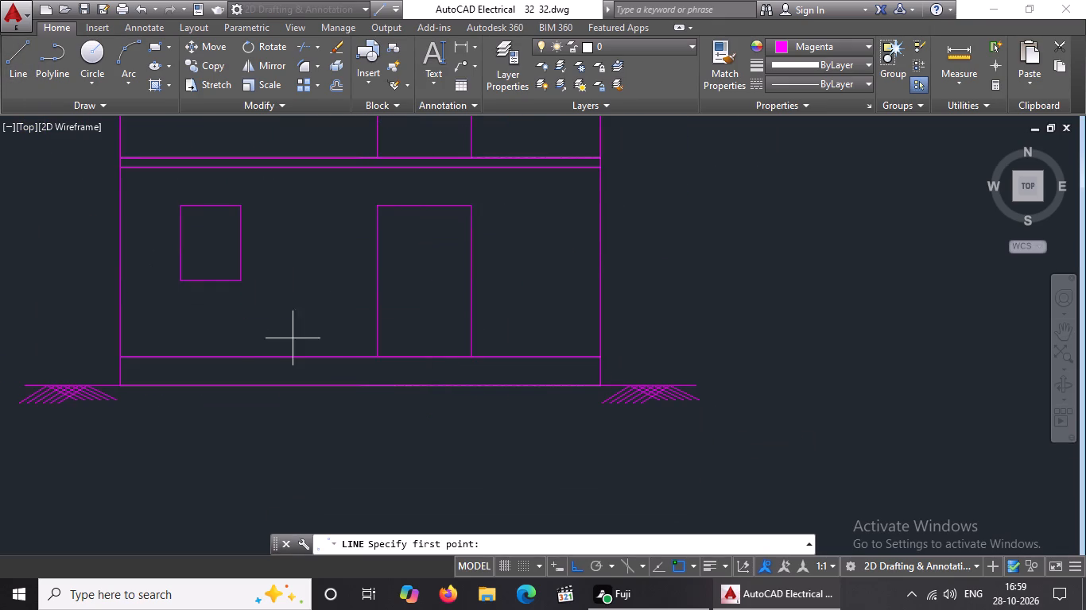
{"action": "left_click", "coordinate": [378, 357]}
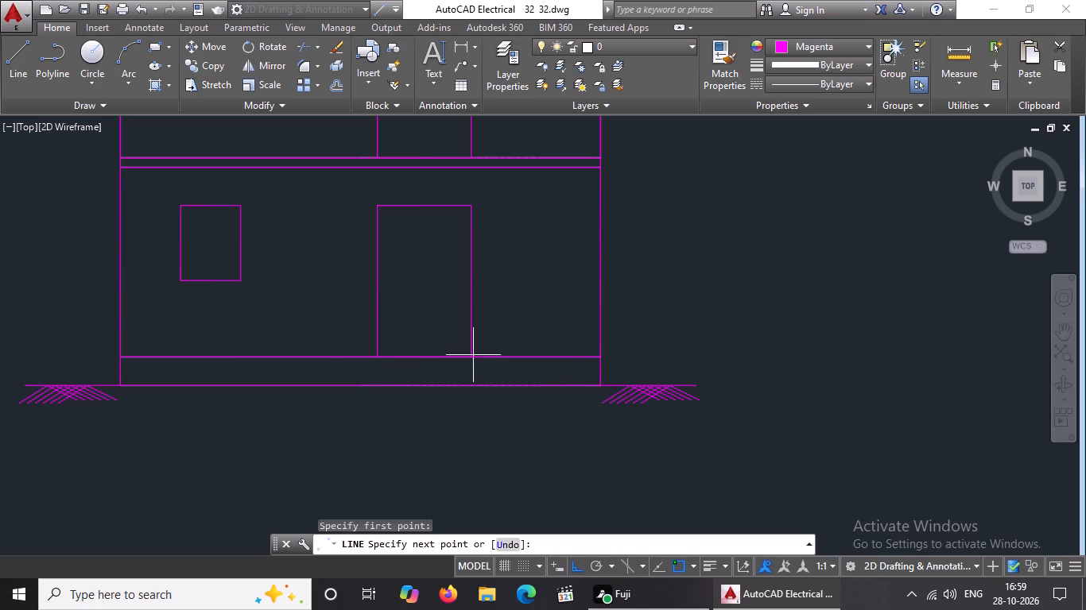
{"action": "left_click_drag", "start_coordinate": [470, 357], "coordinate": [483, 353]}
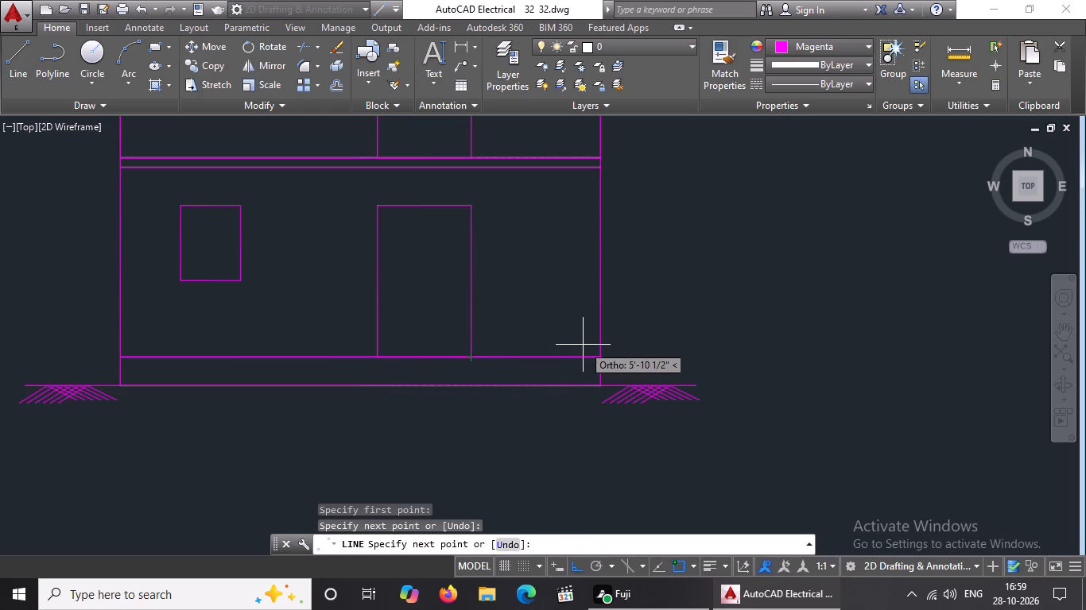
{"action": "key", "text": "Escape"}
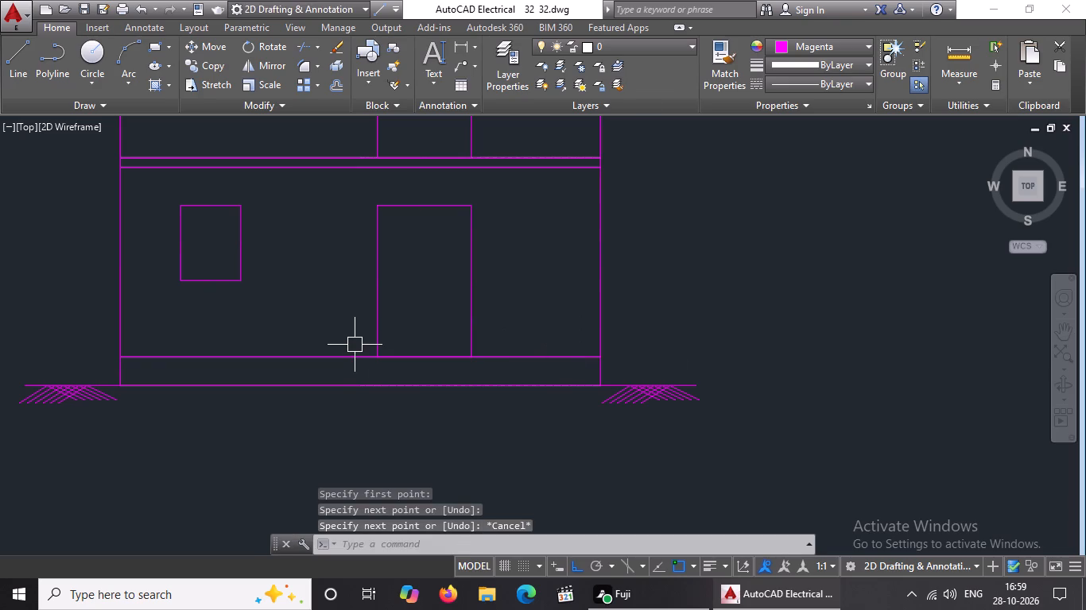
Offset the line at the bottom of the ground-floor door 9" downward to form a step line in the plinth.
{"action": "left_click", "coordinate": [355, 344]}
{"action": "left_click", "coordinate": [526, 371]}
{"action": "key", "text": "o"}
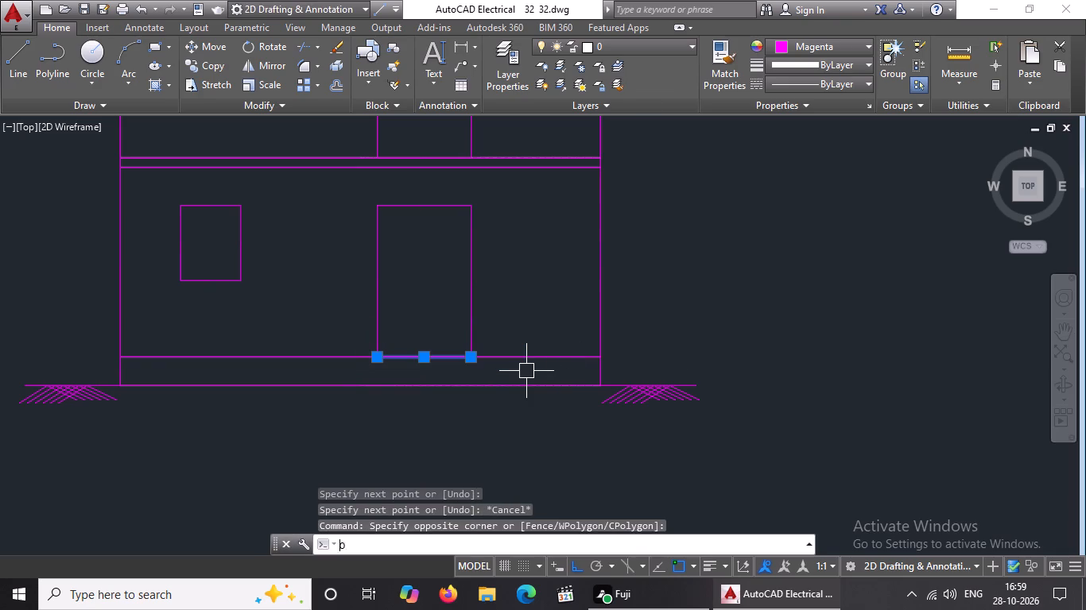
{"action": "key", "text": "Return"}
{"action": "type", "text": "9\""}
{"action": "key", "text": "Return"}
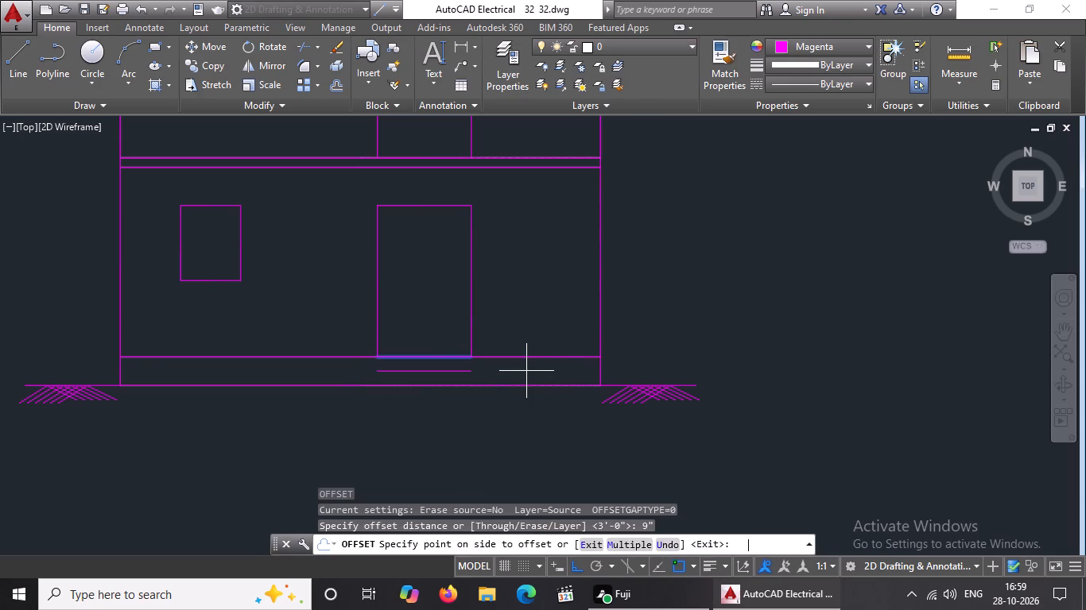
{"action": "left_click", "coordinate": [410, 420]}
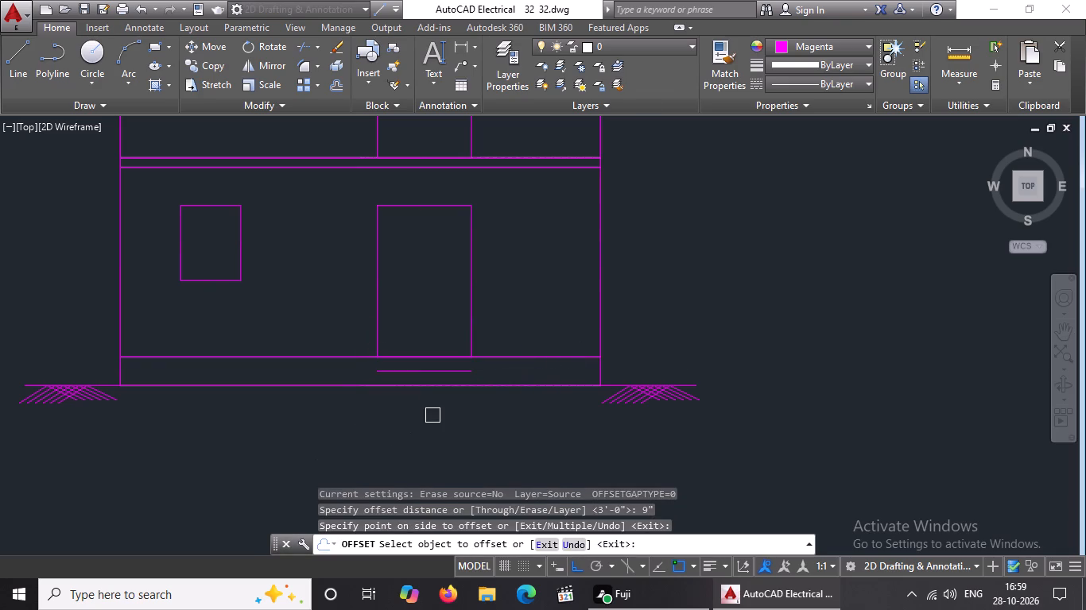
{"action": "key", "text": "Escape"}
Draw vertical lines from both bottom corners of the ground-floor door down to the ground line to close the entrance steps.
{"action": "key", "text": "l"}
{"action": "key", "text": "Return"}
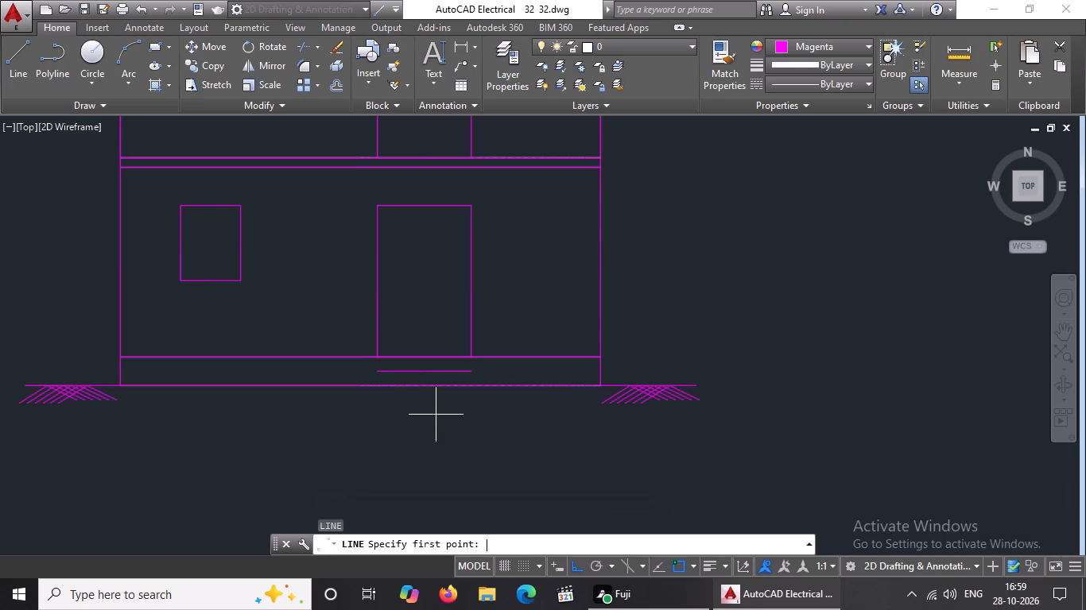
{"action": "left_click", "coordinate": [378, 357]}
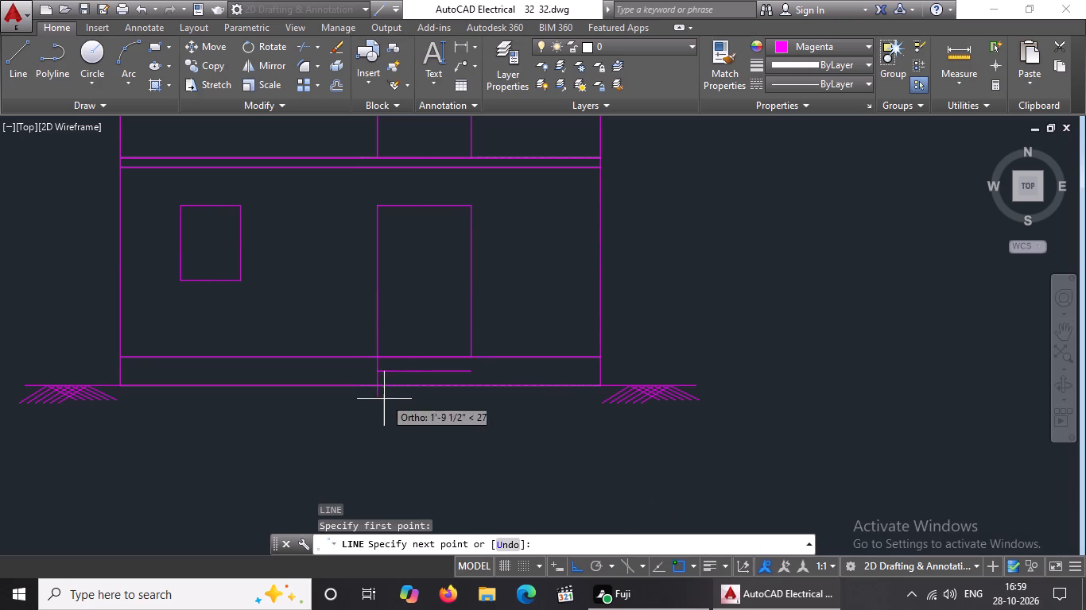
{"action": "left_click_drag", "start_coordinate": [377, 387], "coordinate": [377, 402]}
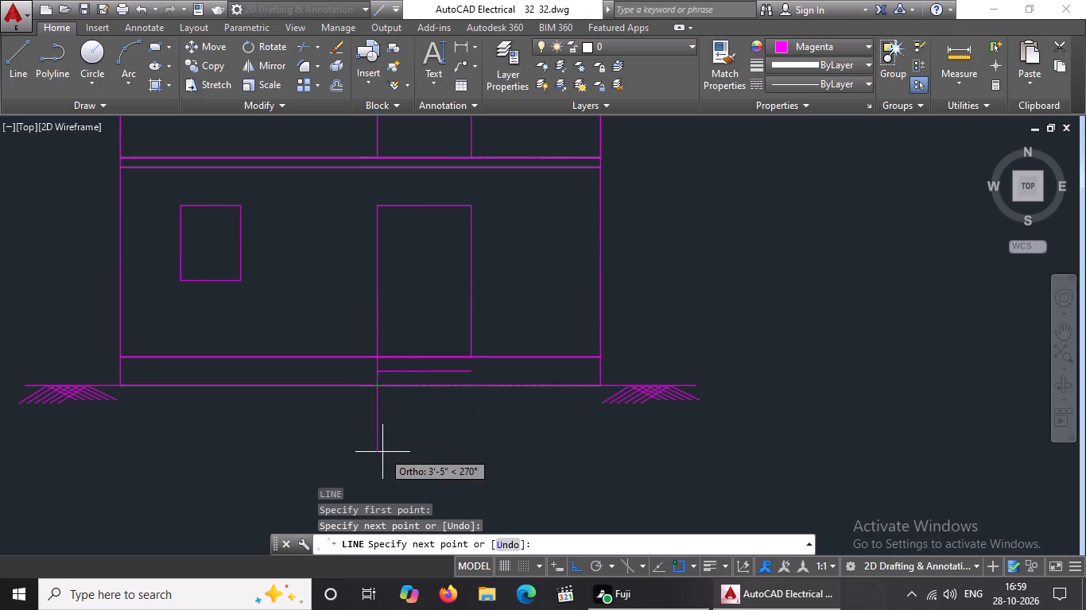
{"action": "key", "text": "Escape"}
{"action": "key", "text": "l"}
{"action": "key", "text": "Return"}
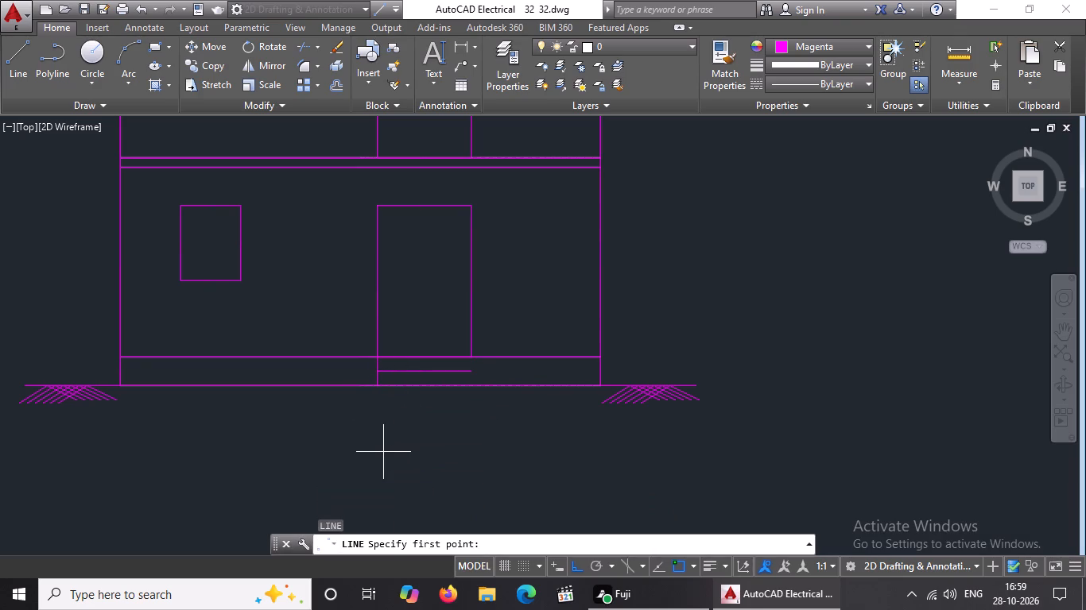
{"action": "left_click", "coordinate": [471, 358]}
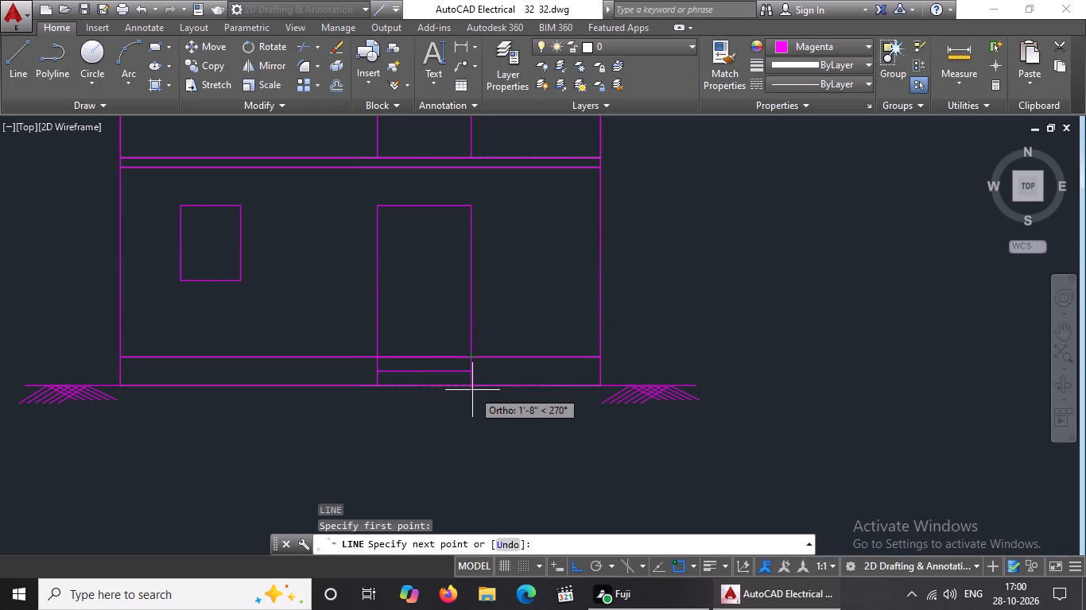
{"action": "scroll", "coordinate": [472, 390], "scroll_direction": "up", "scroll_amount": 3}
{"action": "left_click_drag", "start_coordinate": [456, 375], "coordinate": [456, 383]}
{"action": "key", "text": "Return"}
{"action": "scroll", "coordinate": [461, 425], "scroll_direction": "down", "scroll_amount": 4}
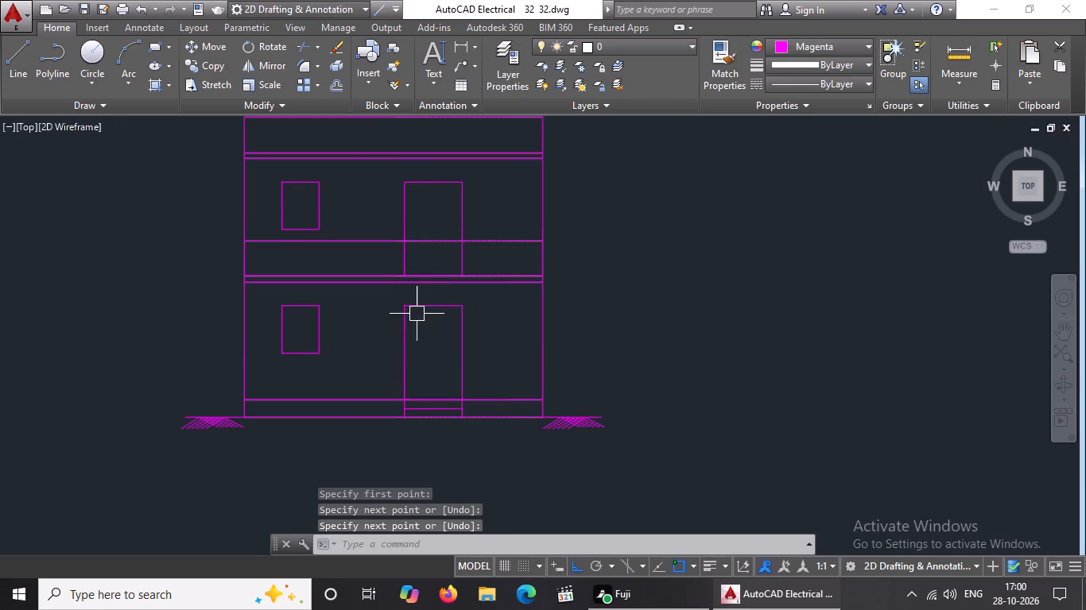
Offset the ground-floor window outline 5" outward and the ground-floor door outline 5" inward.
{"action": "middle_click_drag", "start_coordinate": [394, 346], "coordinate": [440, 359]}
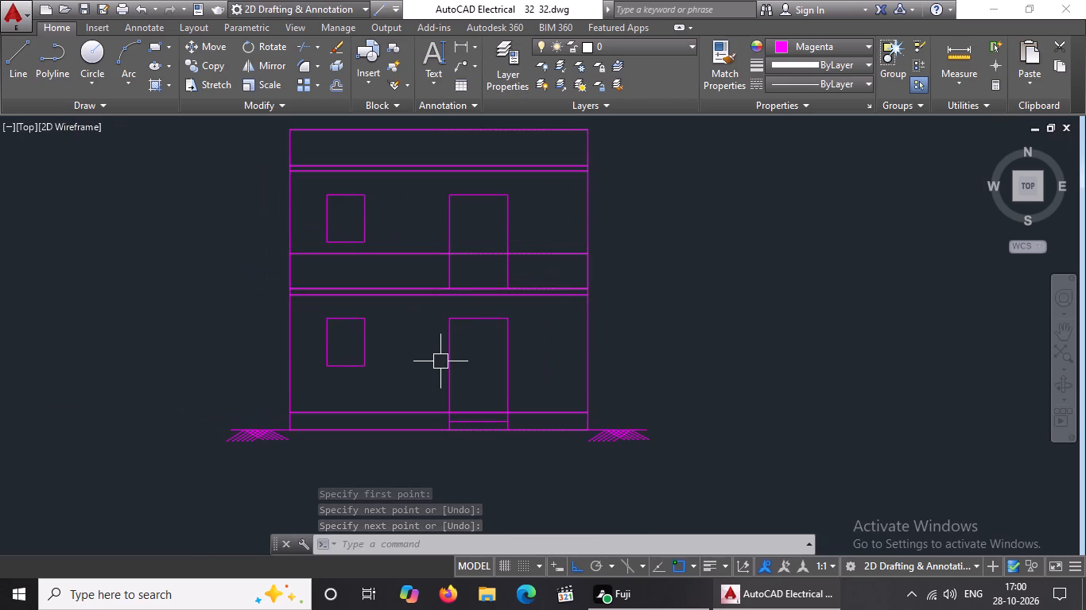
{"action": "key", "text": "Escape"}
{"action": "key", "text": "o"}
{"action": "key", "text": "Return"}
{"action": "type", "text": "5\""}
{"action": "key", "text": "Return"}
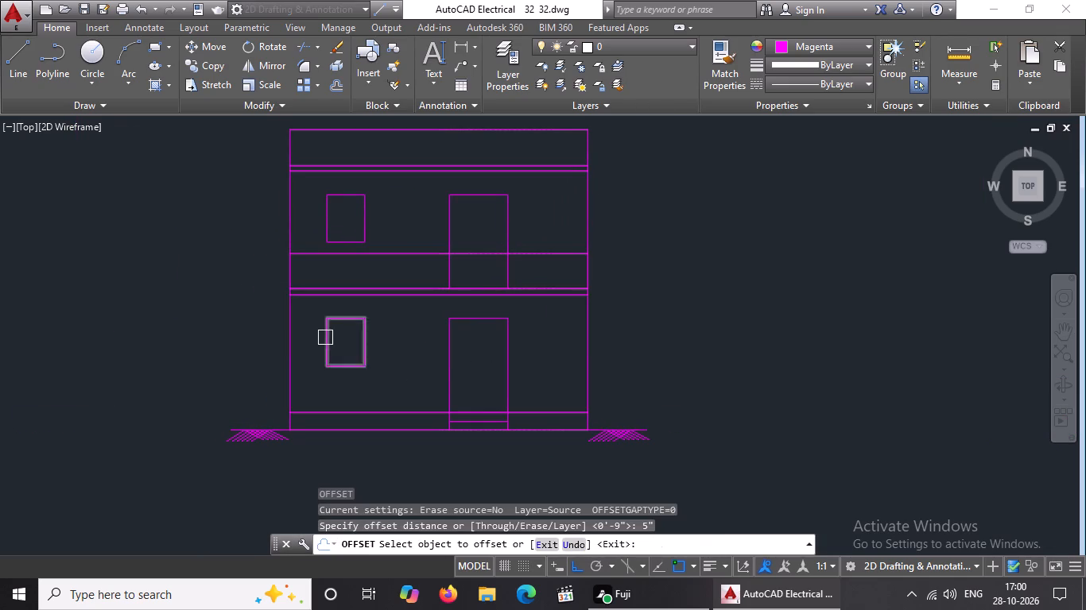
{"action": "left_click_drag", "start_coordinate": [328, 341], "coordinate": [320, 344]}
{"action": "left_click", "coordinate": [299, 356]}
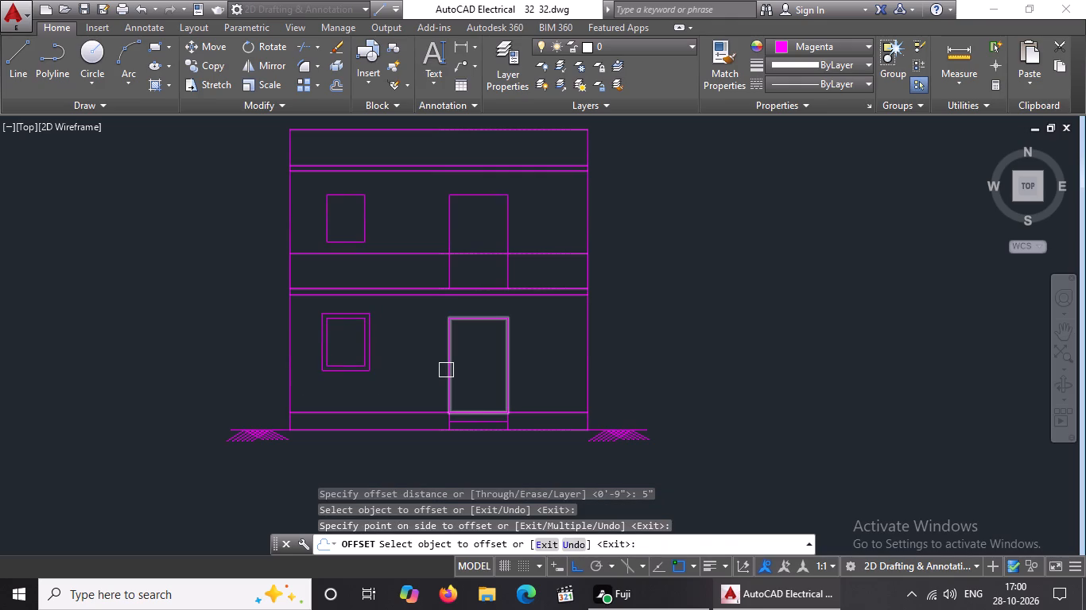
{"action": "left_click_drag", "start_coordinate": [447, 369], "coordinate": [457, 368]}
{"action": "left_click", "coordinate": [469, 364]}
Offset the upper-floor door outline inward and the upper-floor window outline outward by the same 5", and finish the offset.
{"action": "left_click_drag", "start_coordinate": [450, 232], "coordinate": [469, 226]}
{"action": "left_click", "coordinate": [491, 221]}
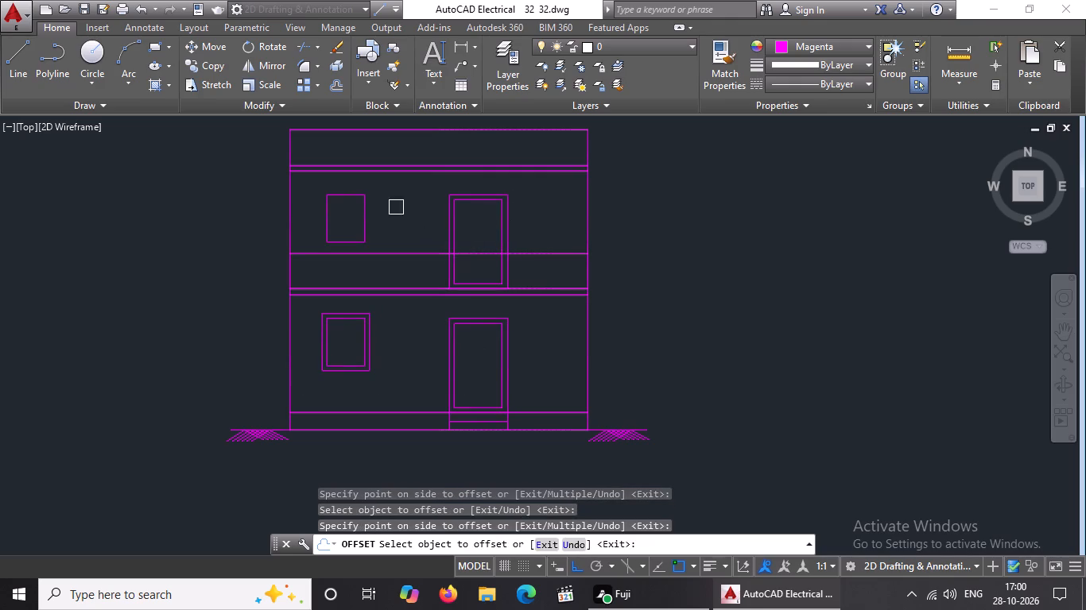
{"action": "left_click", "coordinate": [322, 214]}
{"action": "left_click_drag", "start_coordinate": [322, 214], "coordinate": [311, 215]}
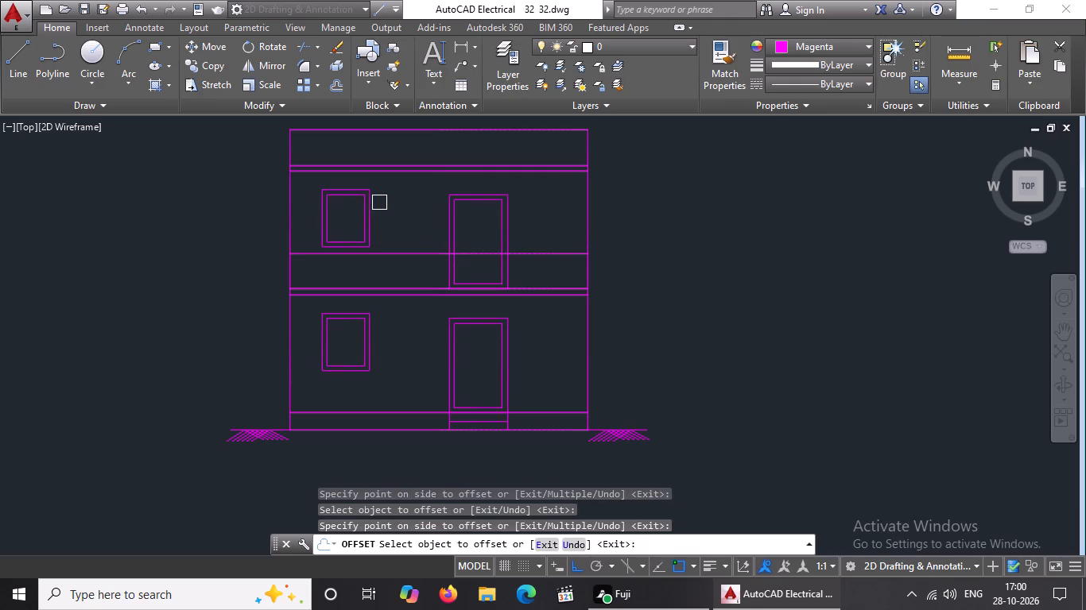
{"action": "left_click_drag", "start_coordinate": [390, 206], "coordinate": [412, 218]}
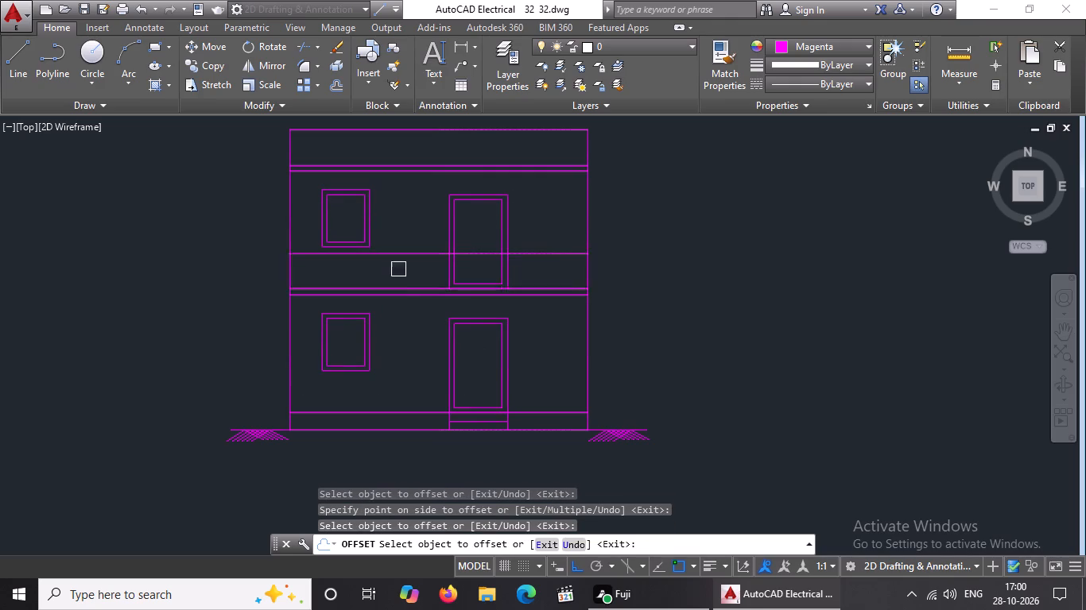
{"action": "key", "text": "Escape"}
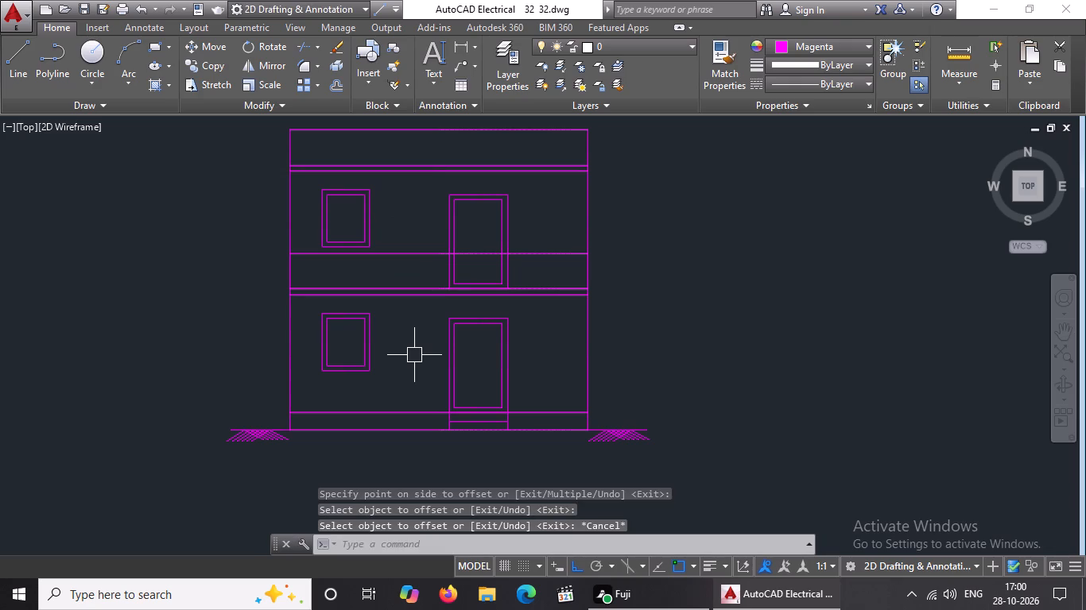
{"action": "key", "text": "Escape"}
Hatch the plinth areas on both sides of the entrance steps with the AR-CONC pattern.
{"action": "middle_click", "coordinate": [414, 355]}
{"action": "middle_click_drag", "start_coordinate": [414, 355], "coordinate": [414, 373]}
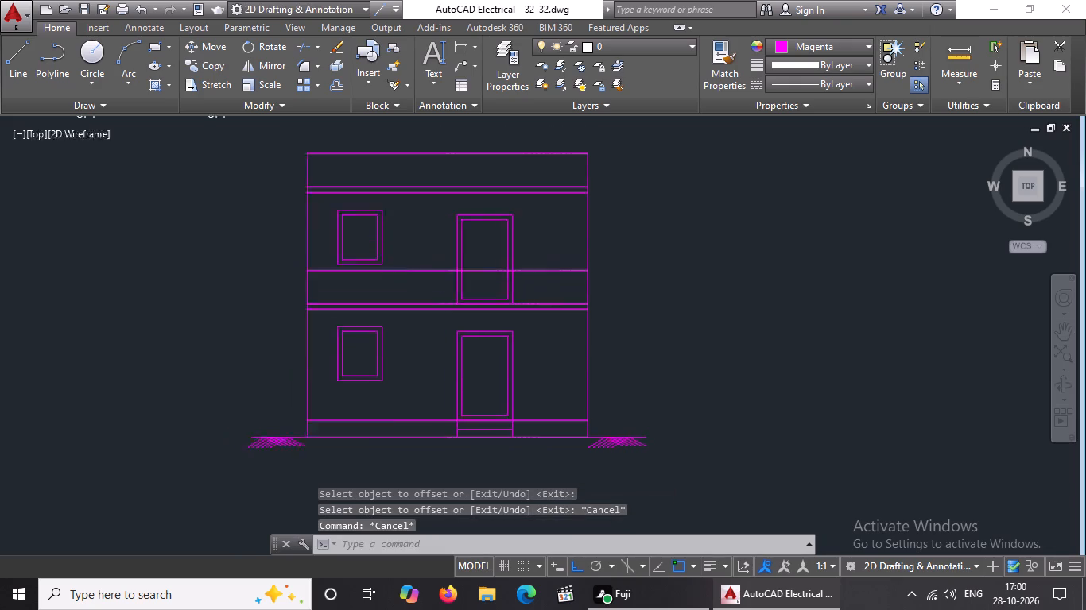
{"action": "middle_click_drag", "start_coordinate": [414, 373], "coordinate": [414, 392]}
{"action": "scroll", "coordinate": [455, 353], "scroll_direction": "down", "scroll_amount": 1}
{"action": "scroll", "coordinate": [502, 492], "scroll_direction": "up", "scroll_amount": 2}
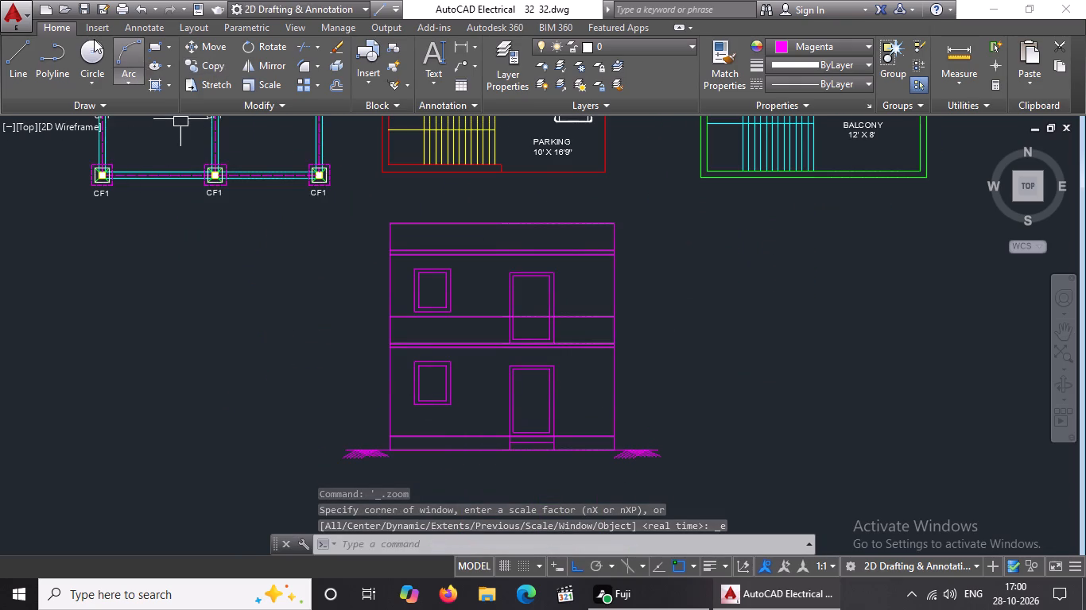
{"action": "left_click", "coordinate": [171, 83]}
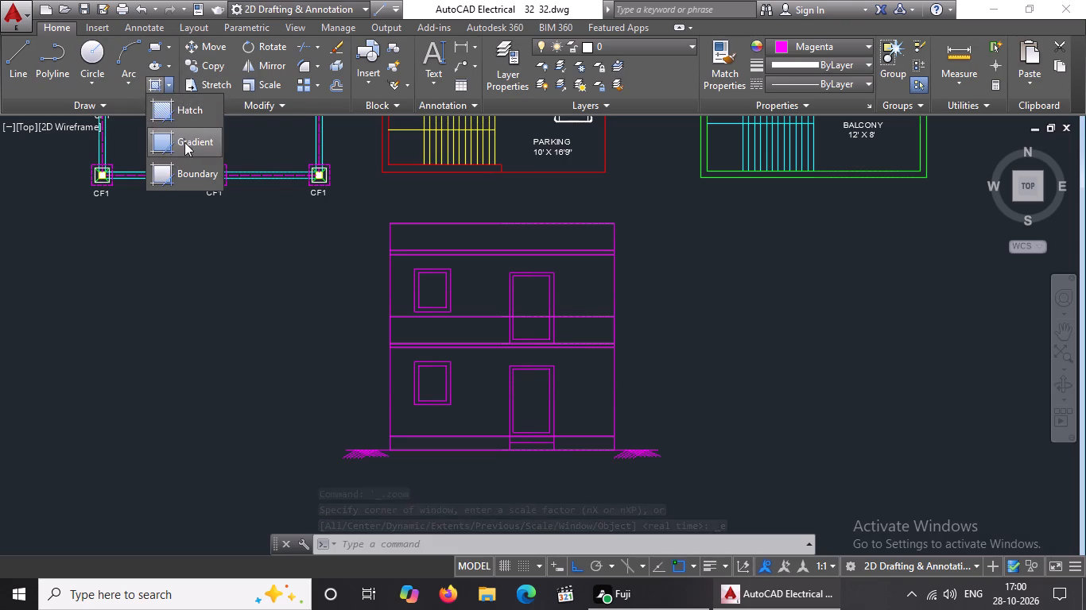
{"action": "left_click", "coordinate": [180, 110]}
{"action": "scroll", "coordinate": [286, 79], "scroll_direction": "down", "scroll_amount": 2}
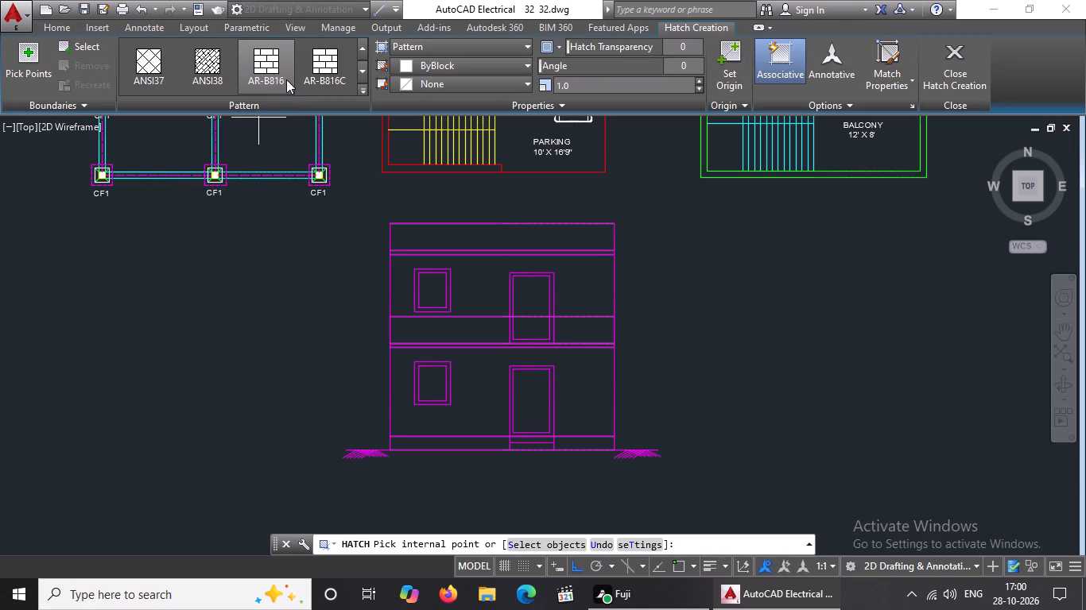
{"action": "scroll", "coordinate": [297, 71], "scroll_direction": "down", "scroll_amount": 1}
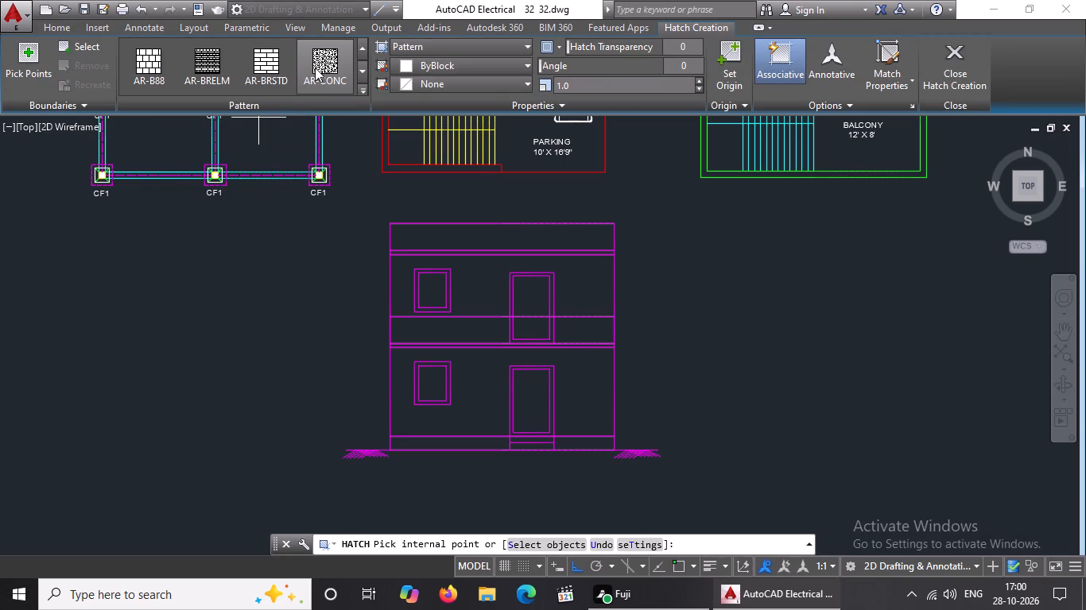
{"action": "left_click", "coordinate": [315, 68]}
{"action": "scroll", "coordinate": [443, 434], "scroll_direction": "up", "scroll_amount": 2}
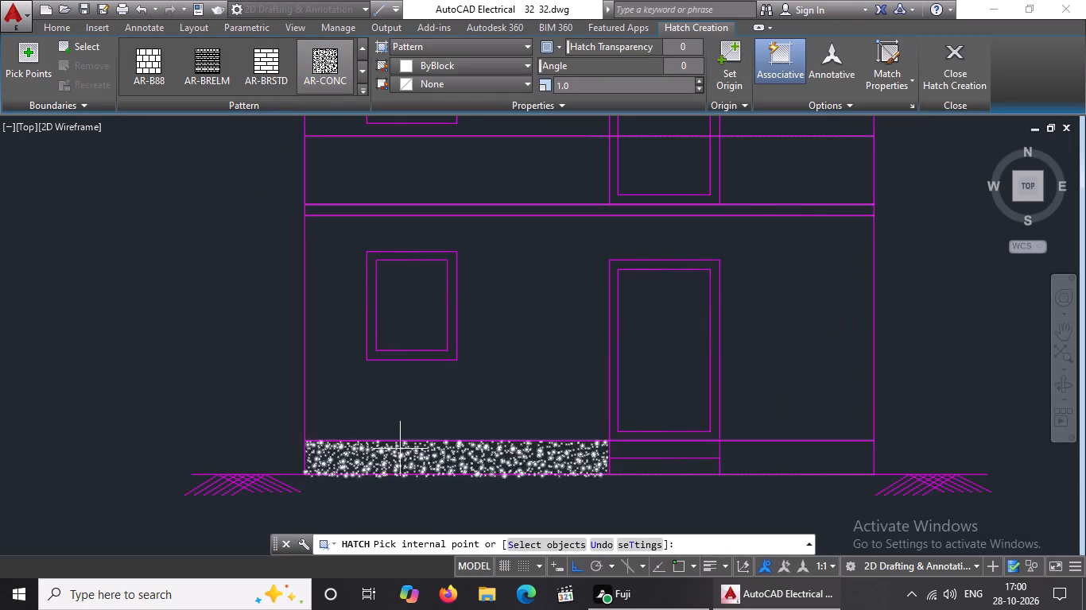
{"action": "left_click", "coordinate": [395, 451]}
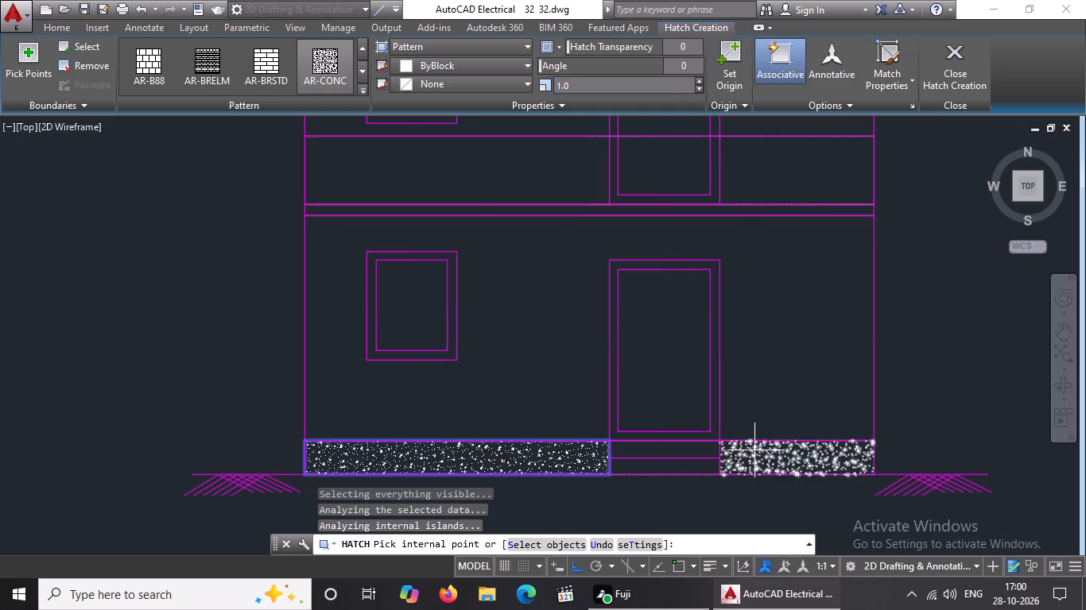
{"action": "left_click", "coordinate": [754, 450]}
Set the scale of the plinth hatch to 2 and finish the hatch.
{"action": "left_click", "coordinate": [581, 81]}
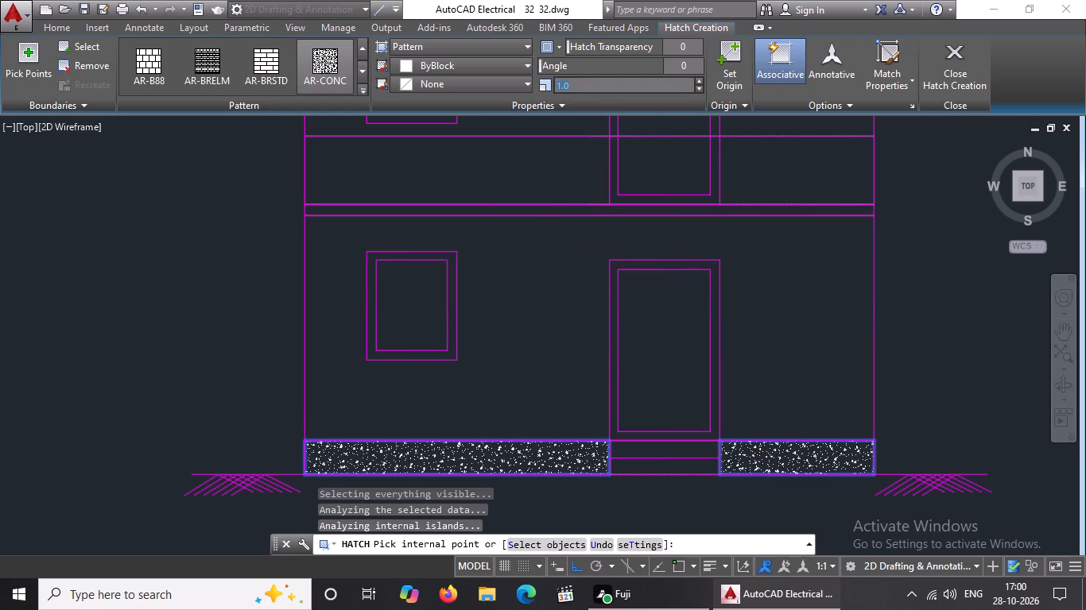
{"action": "key", "text": "BackSpace"}
{"action": "key", "text": "BackSpace"}
{"action": "key", "text": "2"}
{"action": "key", "text": "Return"}
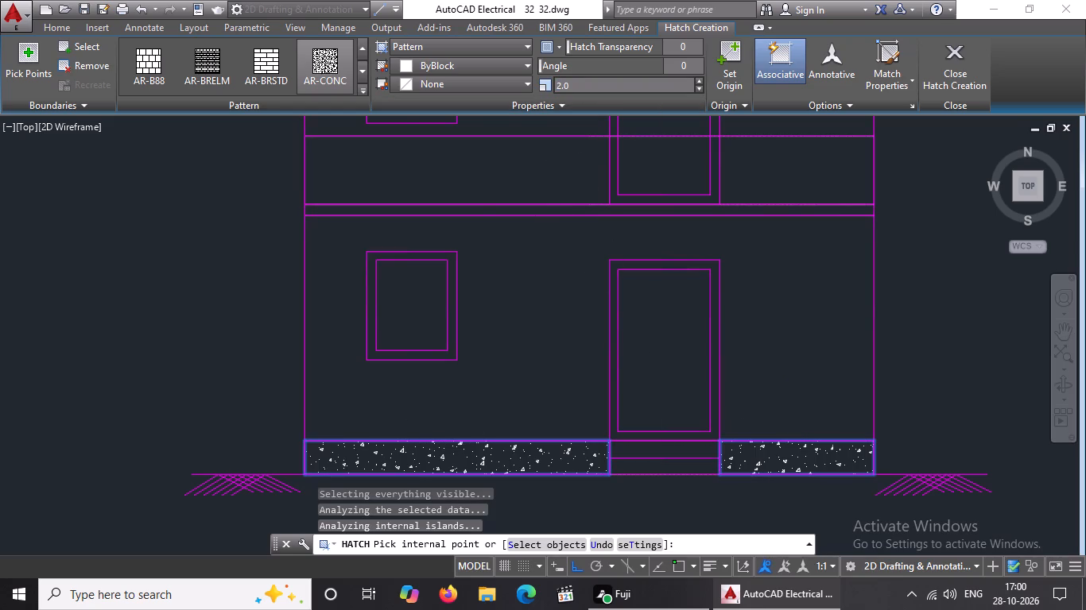
{"action": "key", "text": "Escape"}
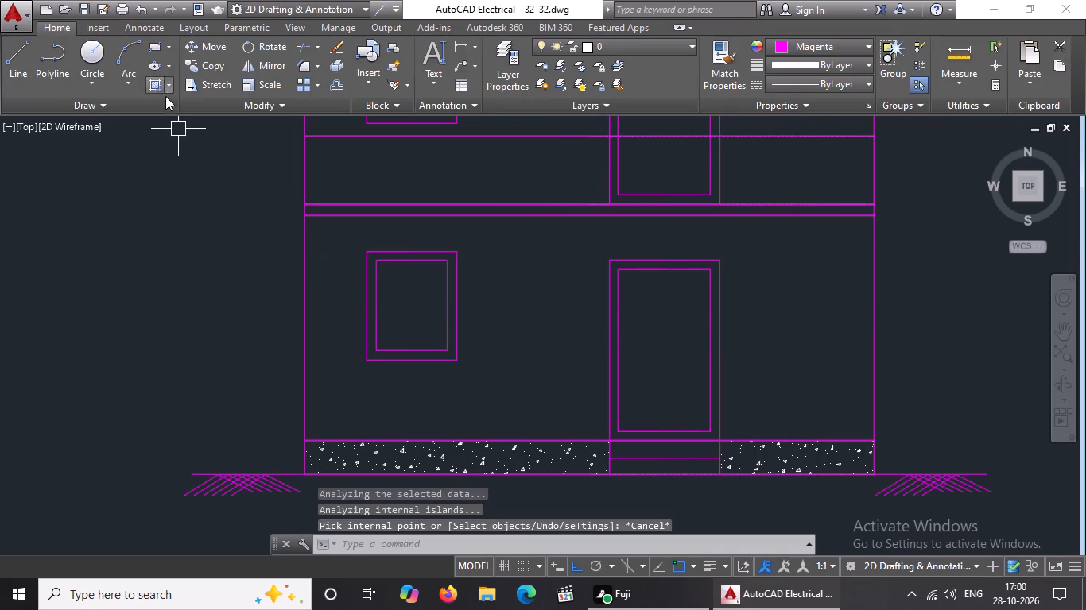
Hatch the ground-floor window and door frames with the SOLID pattern.
{"action": "left_click", "coordinate": [167, 87]}
{"action": "left_click", "coordinate": [164, 111]}
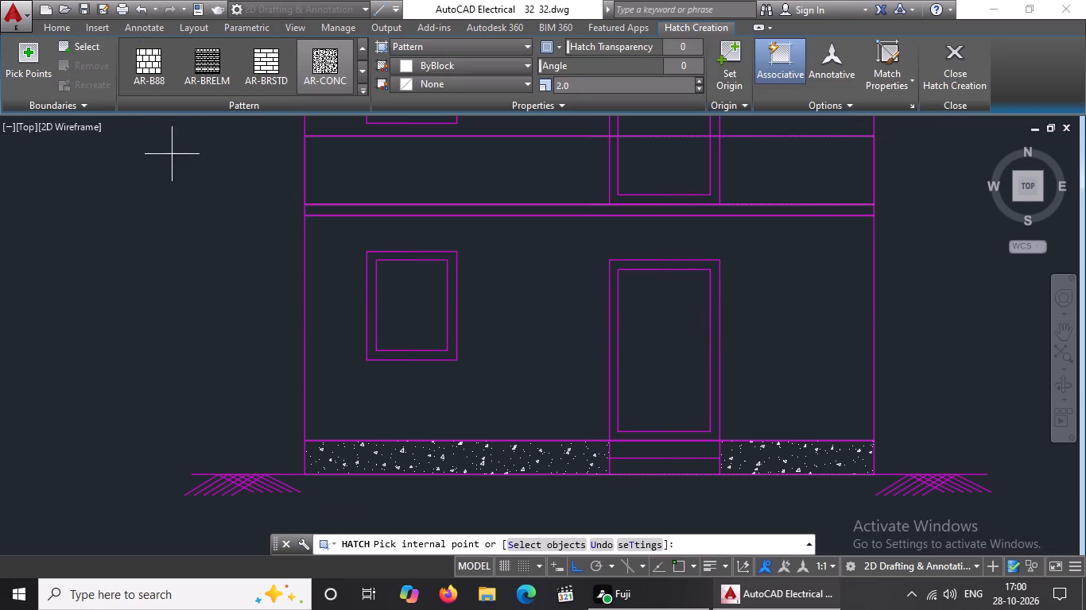
{"action": "scroll", "coordinate": [178, 90], "scroll_direction": "up", "scroll_amount": 6}
{"action": "left_click", "coordinate": [144, 62]}
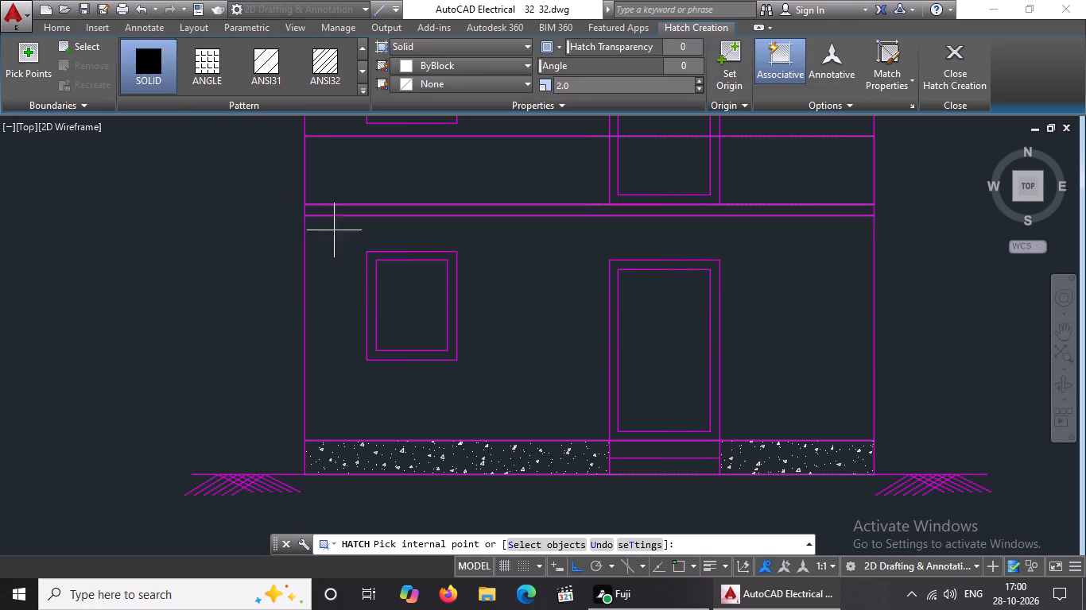
{"action": "scroll", "coordinate": [415, 359], "scroll_direction": "up", "scroll_amount": 4}
{"action": "left_click", "coordinate": [408, 348]}
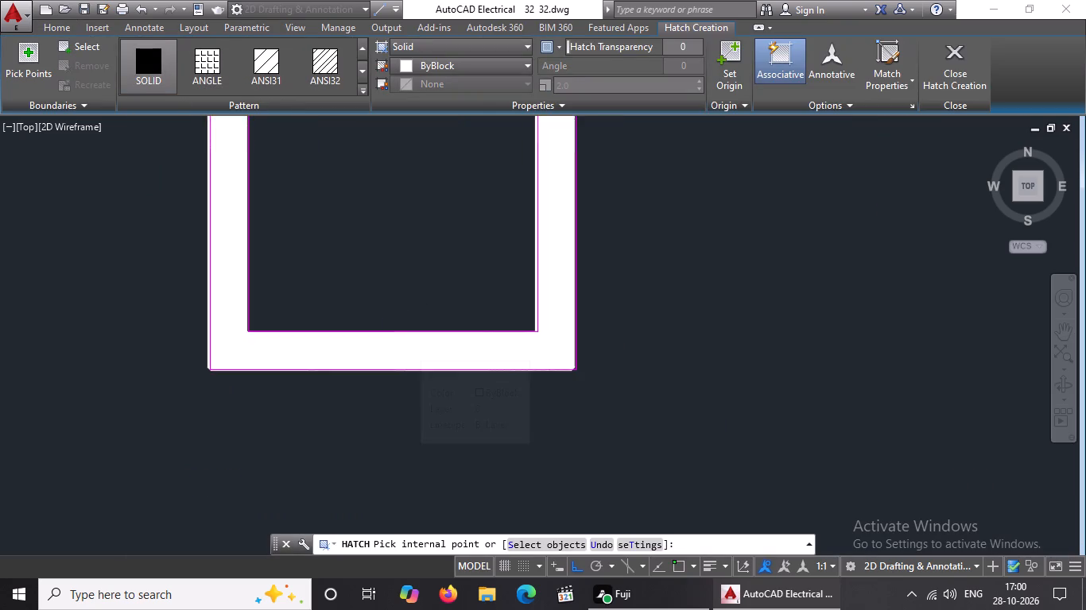
{"action": "scroll", "coordinate": [408, 348], "scroll_direction": "down", "scroll_amount": 4}
{"action": "scroll", "coordinate": [553, 398], "scroll_direction": "up", "scroll_amount": 3}
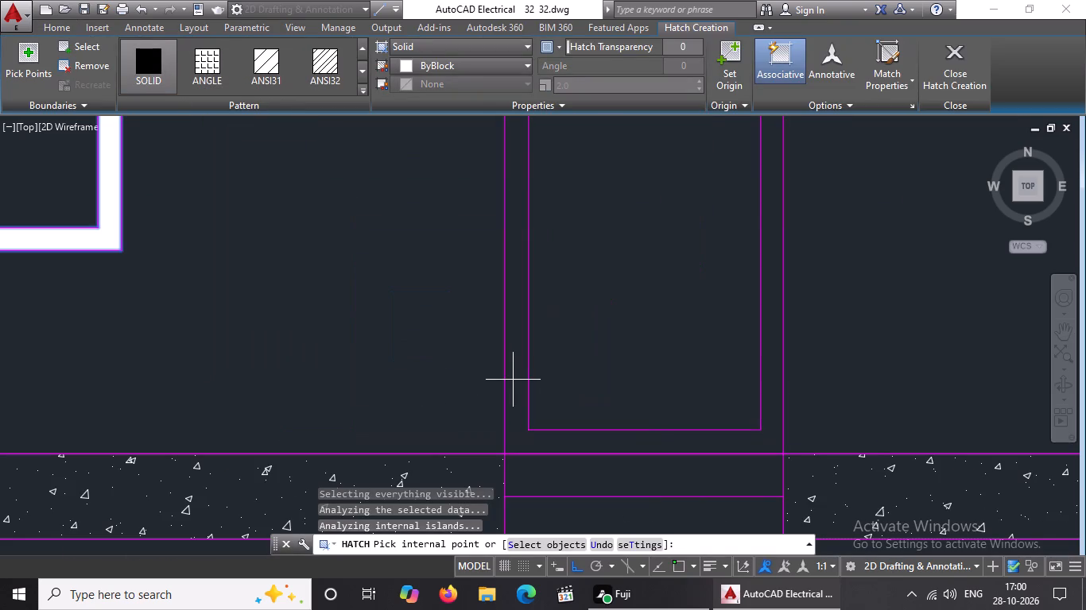
{"action": "left_click", "coordinate": [514, 379]}
Fill the upper-floor window frame and both parts of the upper-floor door frame with SOLID hatch, and finish the hatch.
{"action": "scroll", "coordinate": [514, 379], "scroll_direction": "down", "scroll_amount": 8}
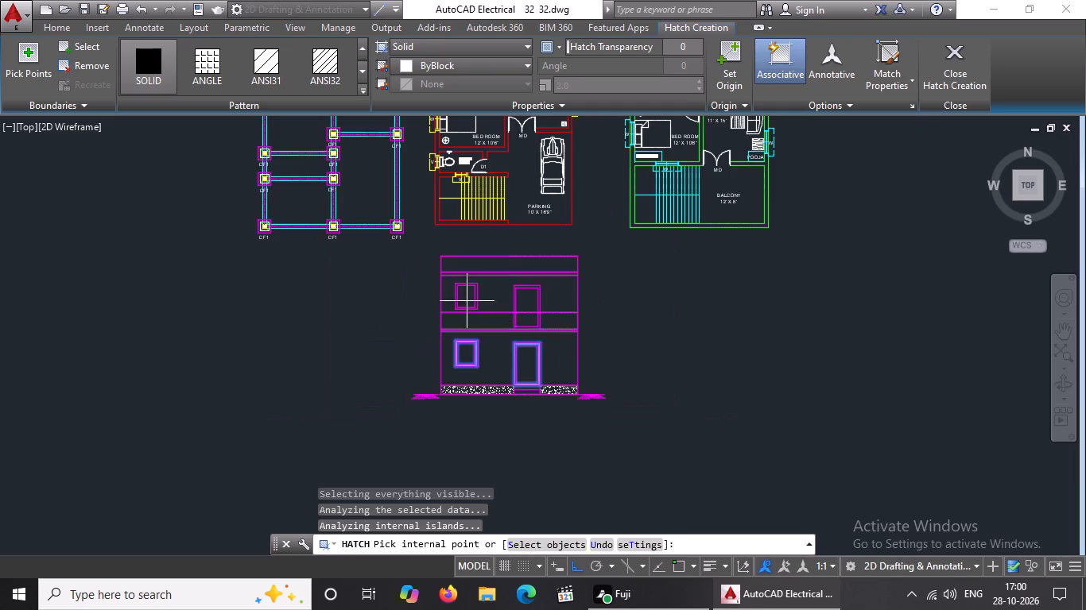
{"action": "scroll", "coordinate": [467, 300], "scroll_direction": "up", "scroll_amount": 6}
{"action": "left_click", "coordinate": [462, 342]}
{"action": "scroll", "coordinate": [462, 342], "scroll_direction": "down", "scroll_amount": 4}
{"action": "scroll", "coordinate": [584, 365], "scroll_direction": "up", "scroll_amount": 3}
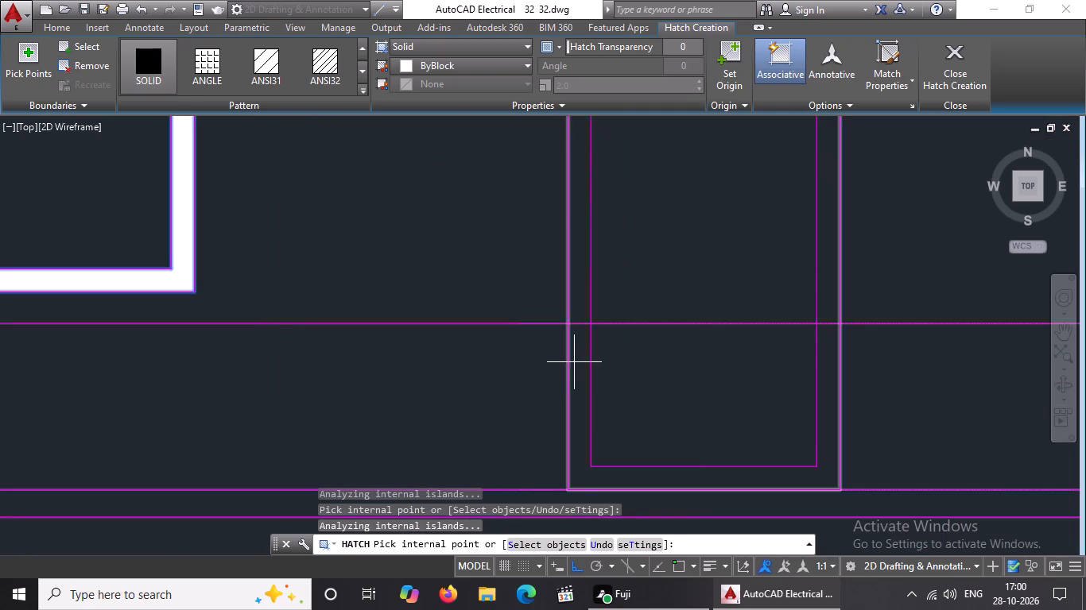
{"action": "left_click", "coordinate": [576, 361]}
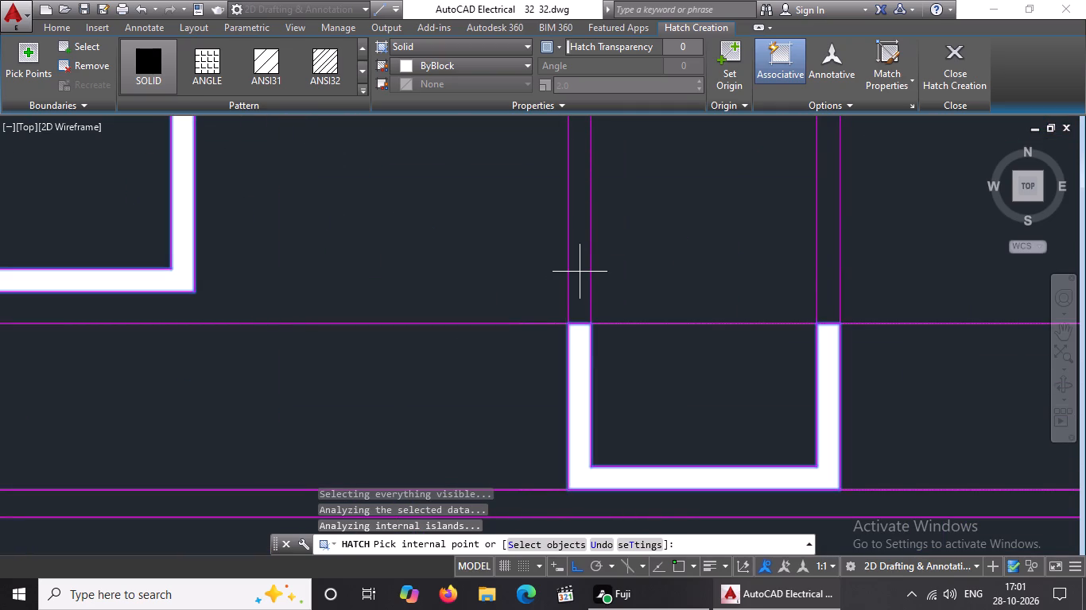
{"action": "left_click", "coordinate": [580, 272]}
{"action": "scroll", "coordinate": [579, 283], "scroll_direction": "down", "scroll_amount": 5}
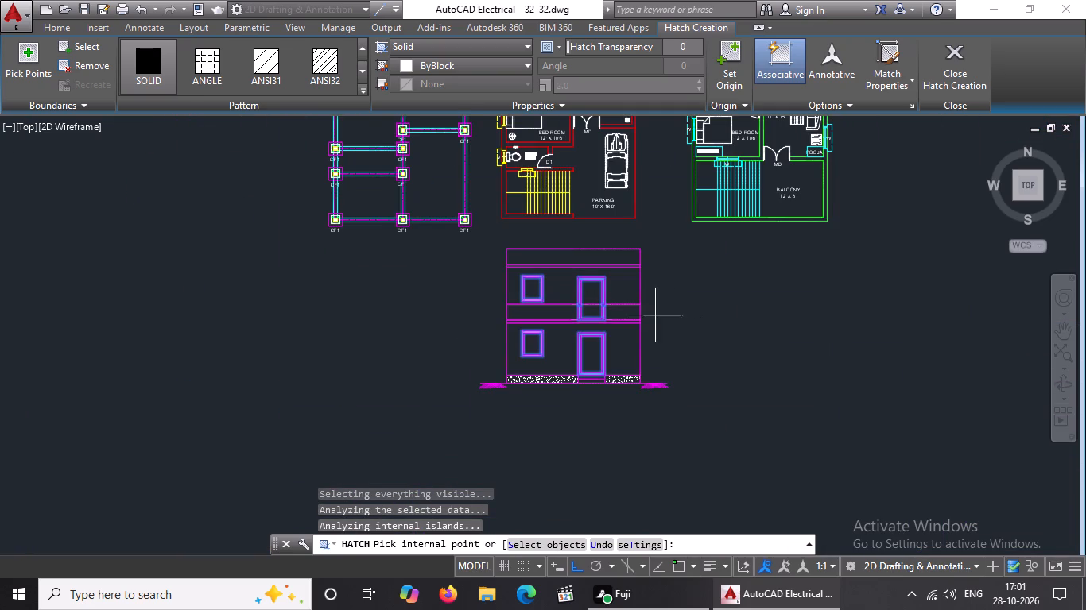
{"action": "key", "text": "Escape"}
Start a new SOLID hatch and fill the slab band between the ground floor and the upper floor.
{"action": "scroll", "coordinate": [588, 280], "scroll_direction": "up", "scroll_amount": 3}
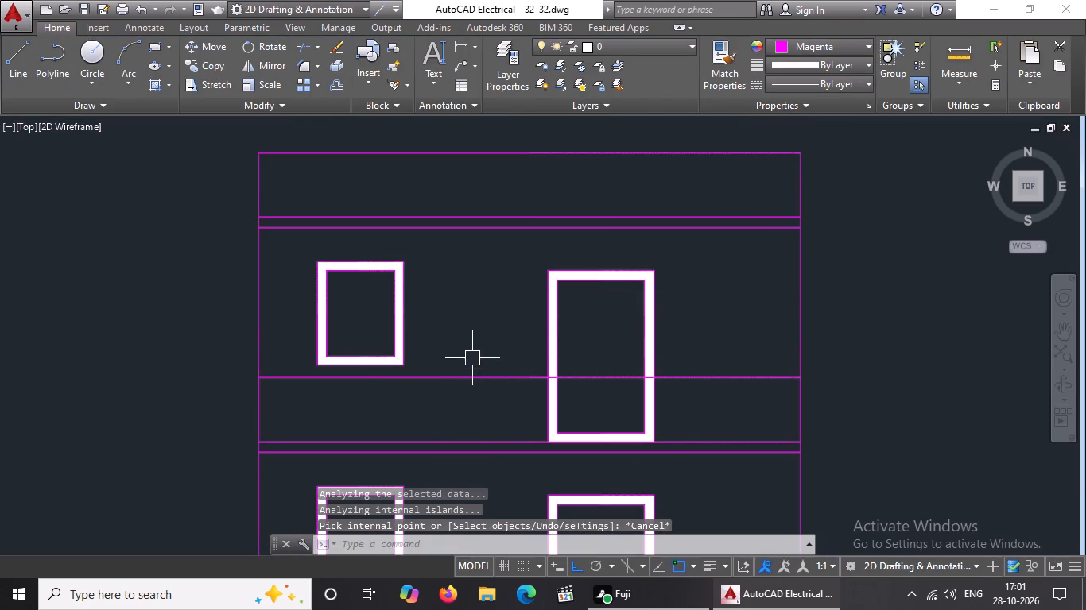
{"action": "scroll", "coordinate": [491, 284], "scroll_direction": "down", "scroll_amount": 3}
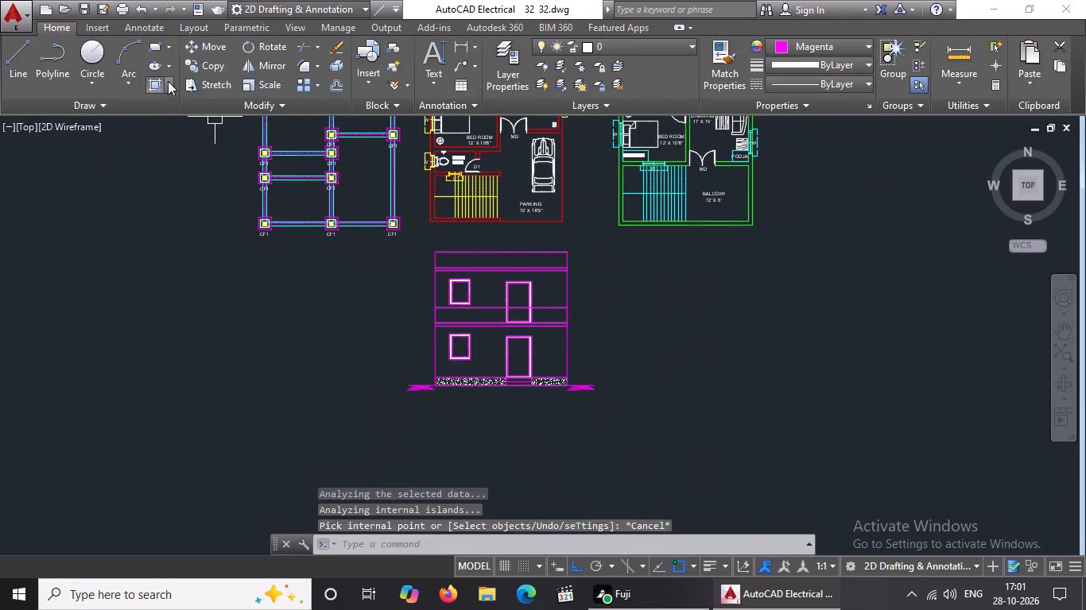
{"action": "left_click", "coordinate": [168, 81]}
{"action": "left_click", "coordinate": [177, 118]}
{"action": "scroll", "coordinate": [429, 234], "scroll_direction": "up", "scroll_amount": 1}
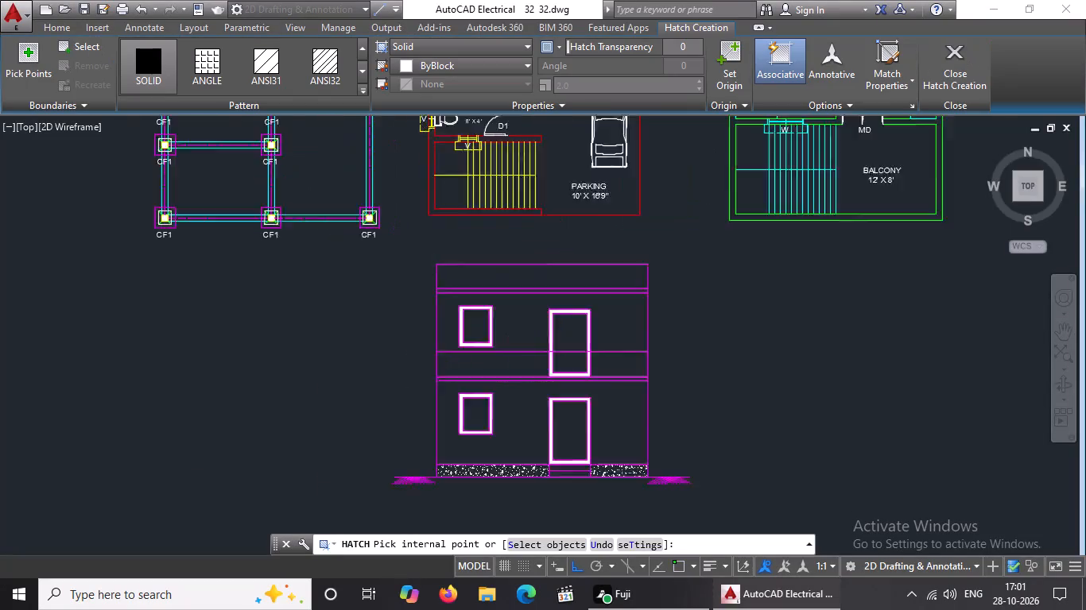
{"action": "scroll", "coordinate": [429, 234], "scroll_direction": "up", "scroll_amount": 3}
{"action": "scroll", "coordinate": [487, 356], "scroll_direction": "down", "scroll_amount": 4}
{"action": "scroll", "coordinate": [579, 417], "scroll_direction": "up", "scroll_amount": 4}
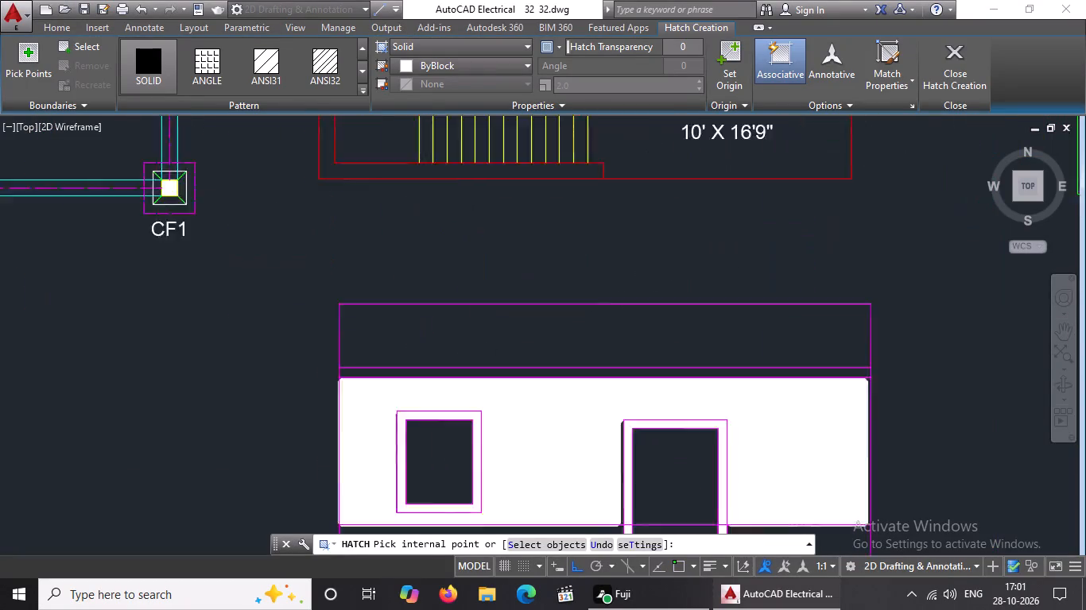
{"action": "scroll", "coordinate": [562, 381], "scroll_direction": "up", "scroll_amount": 2}
{"action": "scroll", "coordinate": [514, 329], "scroll_direction": "down", "scroll_amount": 6}
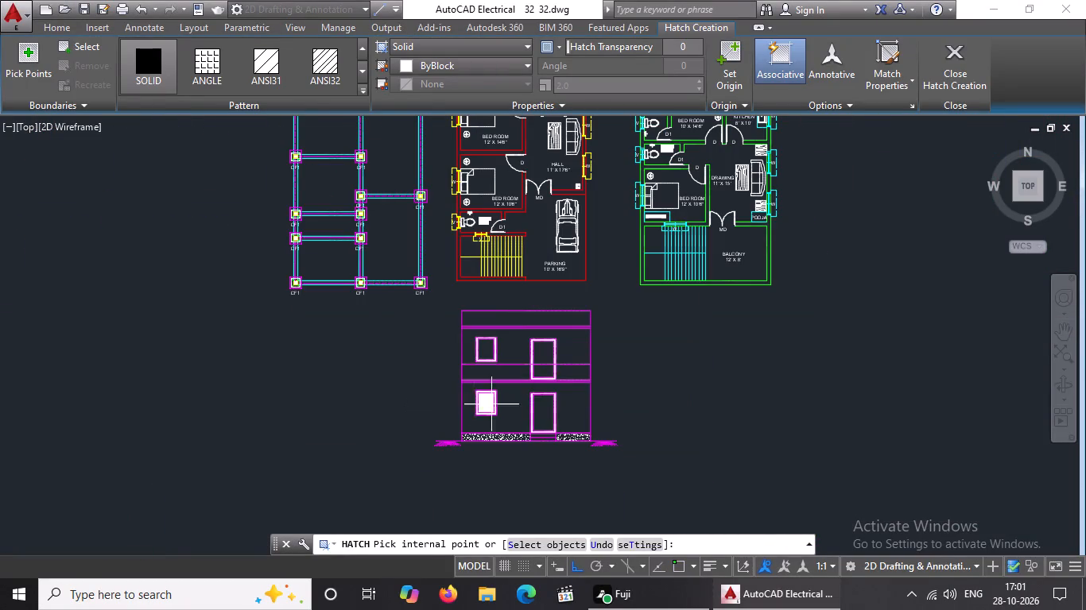
{"action": "scroll", "coordinate": [491, 404], "scroll_direction": "up", "scroll_amount": 5}
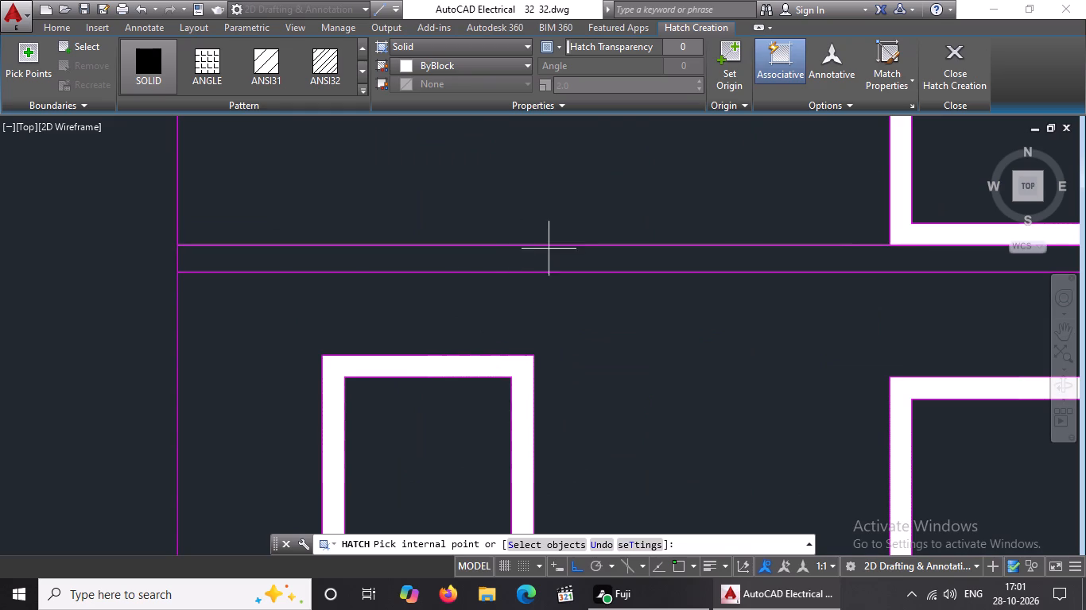
{"action": "left_click", "coordinate": [541, 256]}
Fill the roof slab band above the upper-floor wall with the same SOLID hatch, and finish the hatch.
{"action": "scroll", "coordinate": [541, 258], "scroll_direction": "down", "scroll_amount": 3}
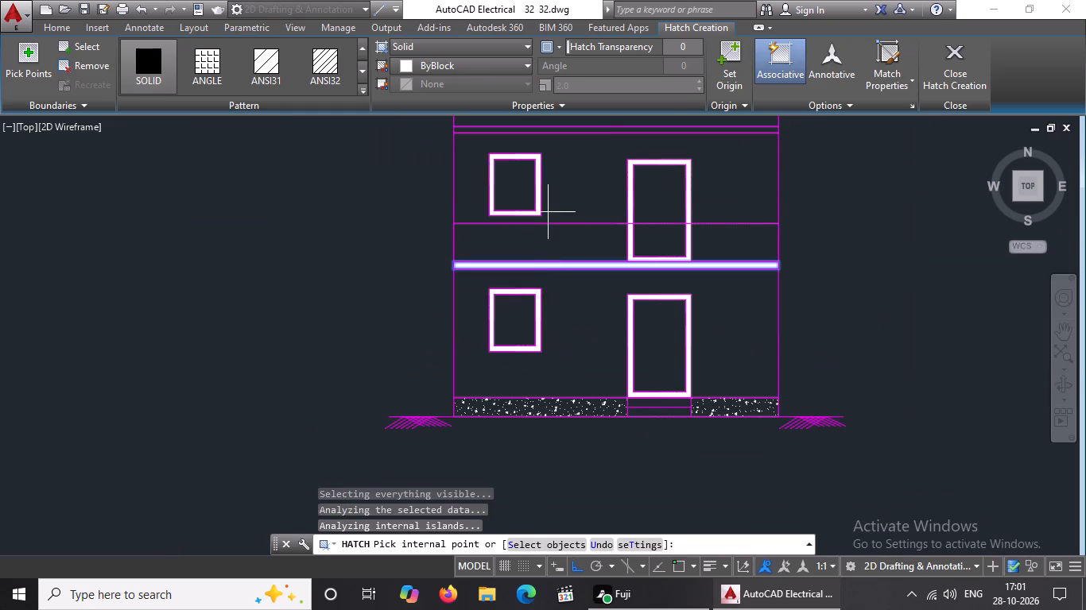
{"action": "middle_click_drag", "start_coordinate": [548, 241], "coordinate": [533, 430]}
{"action": "scroll", "coordinate": [576, 343], "scroll_direction": "up", "scroll_amount": 2}
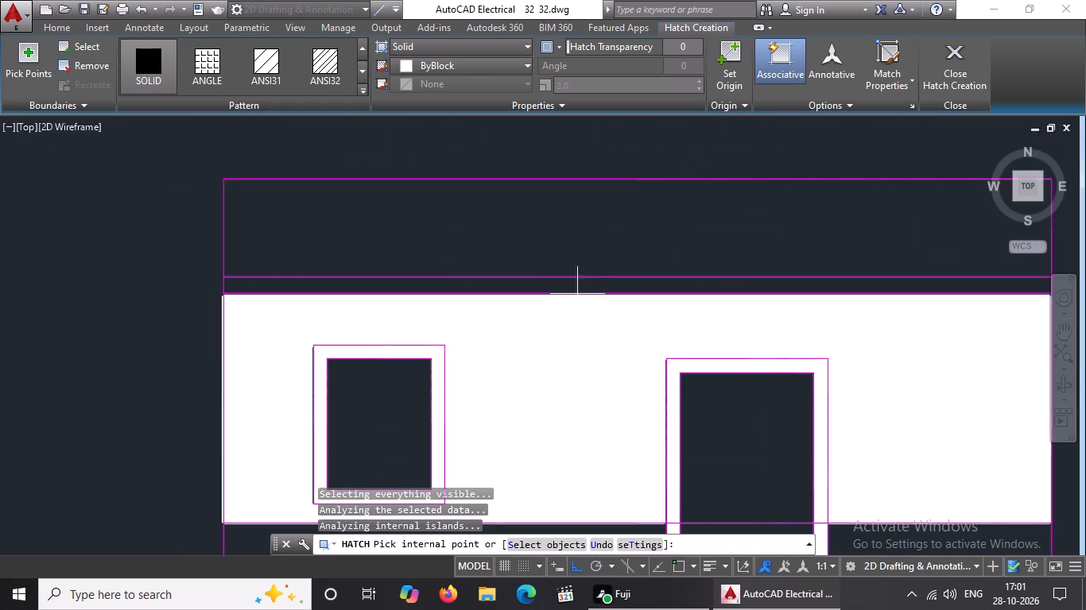
{"action": "left_click", "coordinate": [572, 281]}
{"action": "scroll", "coordinate": [481, 297], "scroll_direction": "down", "scroll_amount": 4}
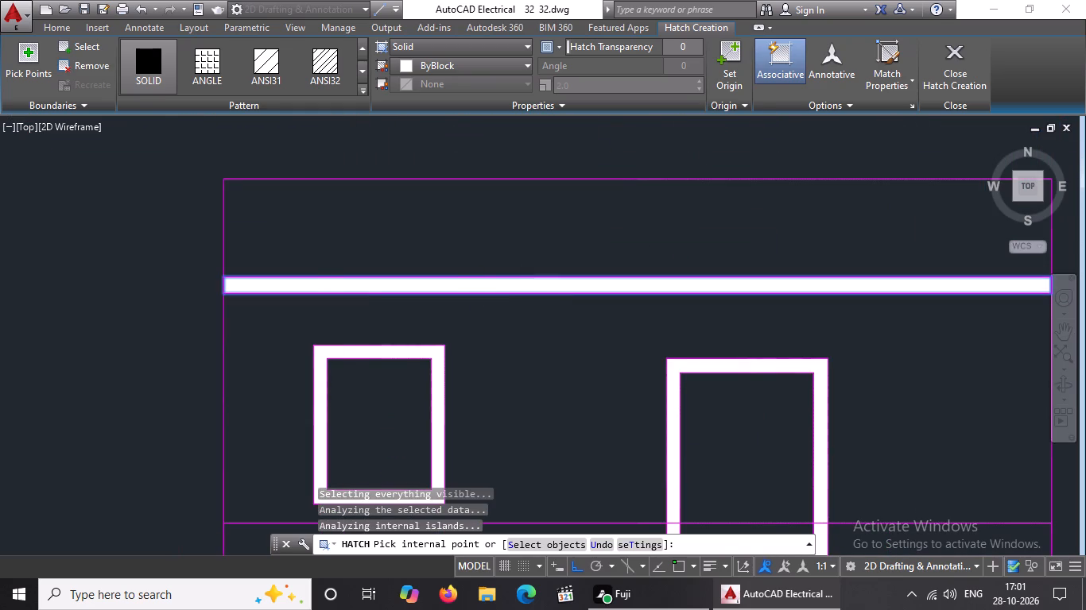
{"action": "key", "text": "Escape"}
Hatch the ground-floor wall and the upper-floor wall above the balcony line with the AR-BRSTD brick pattern.
{"action": "scroll", "coordinate": [635, 309], "scroll_direction": "down", "scroll_amount": 3}
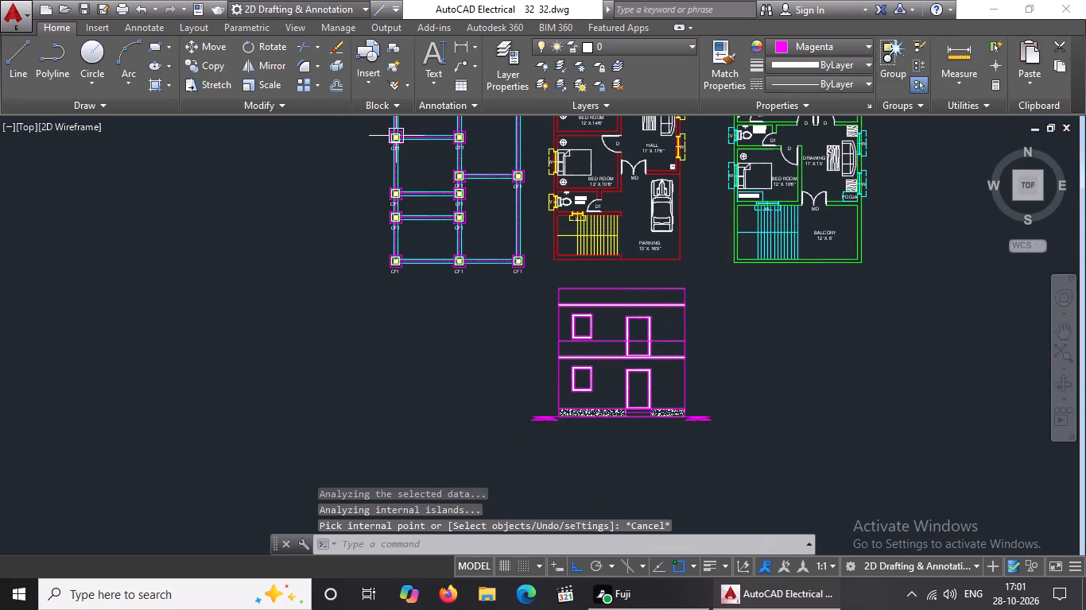
{"action": "left_click", "coordinate": [166, 83]}
{"action": "left_click", "coordinate": [180, 114]}
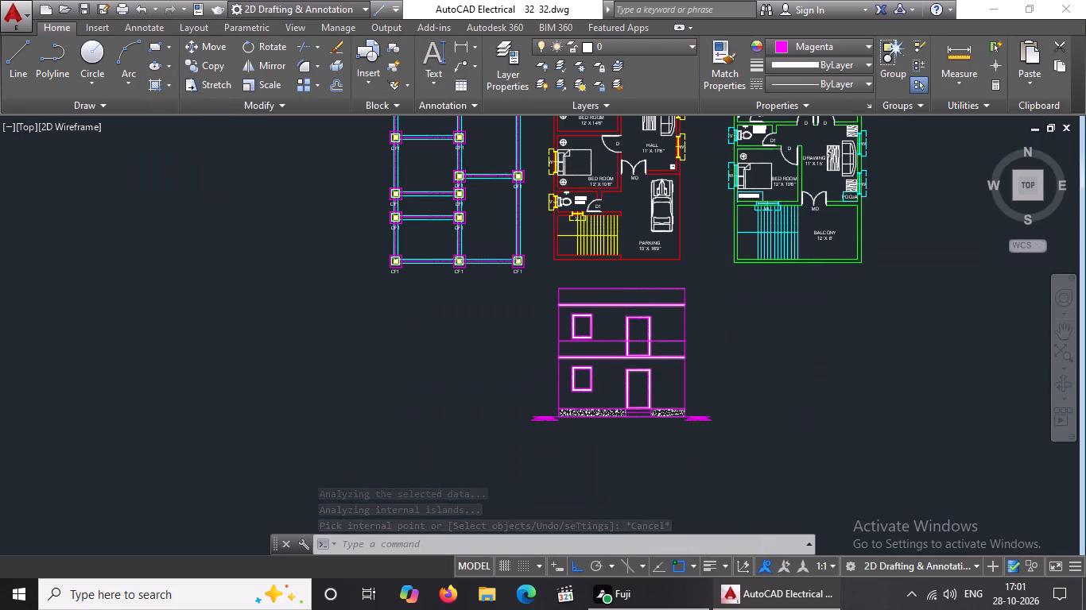
{"action": "scroll", "coordinate": [233, 71], "scroll_direction": "up", "scroll_amount": 2}
{"action": "scroll", "coordinate": [233, 71], "scroll_direction": "down", "scroll_amount": 3}
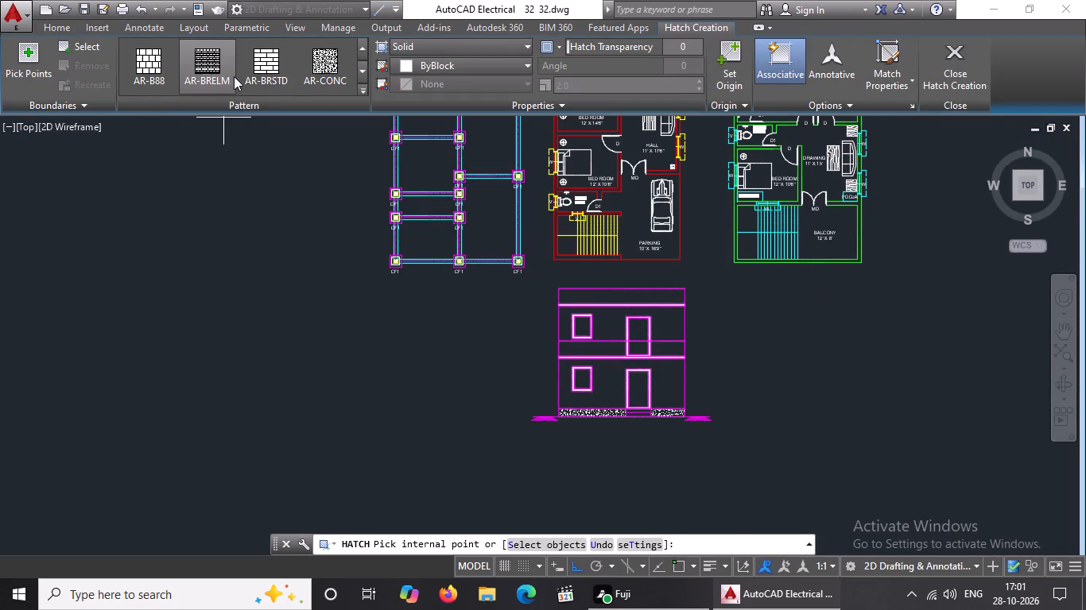
{"action": "left_click", "coordinate": [262, 64]}
{"action": "scroll", "coordinate": [578, 373], "scroll_direction": "up", "scroll_amount": 3}
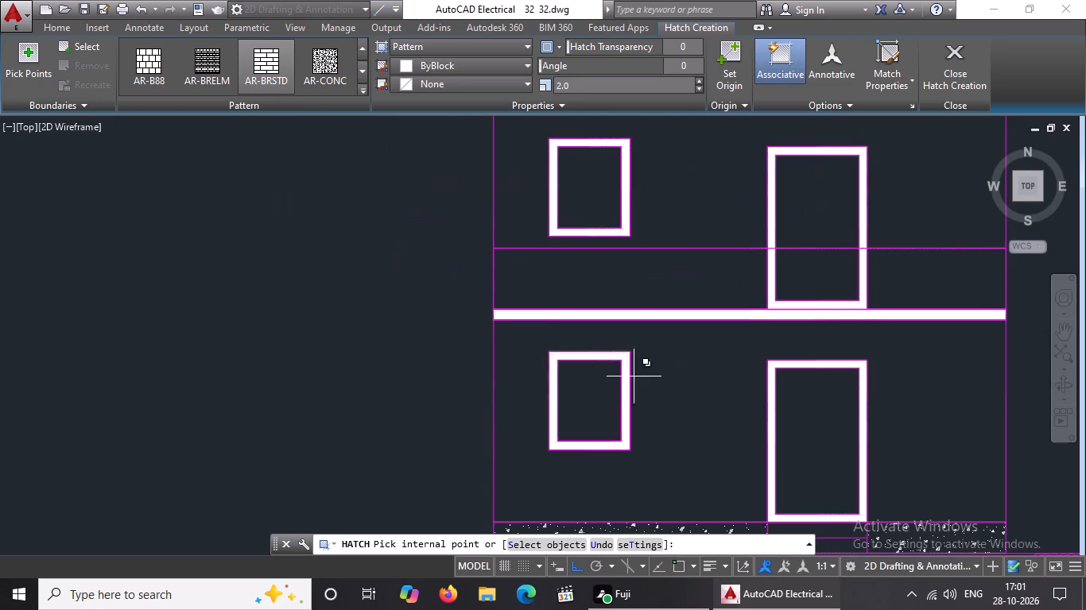
{"action": "left_click", "coordinate": [680, 376]}
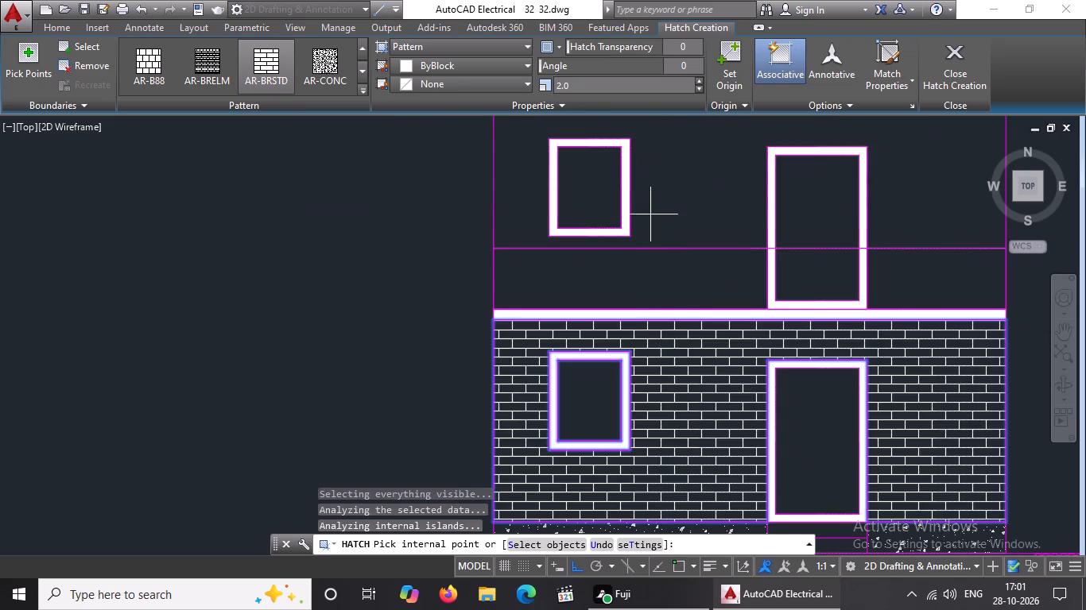
{"action": "left_click", "coordinate": [669, 181]}
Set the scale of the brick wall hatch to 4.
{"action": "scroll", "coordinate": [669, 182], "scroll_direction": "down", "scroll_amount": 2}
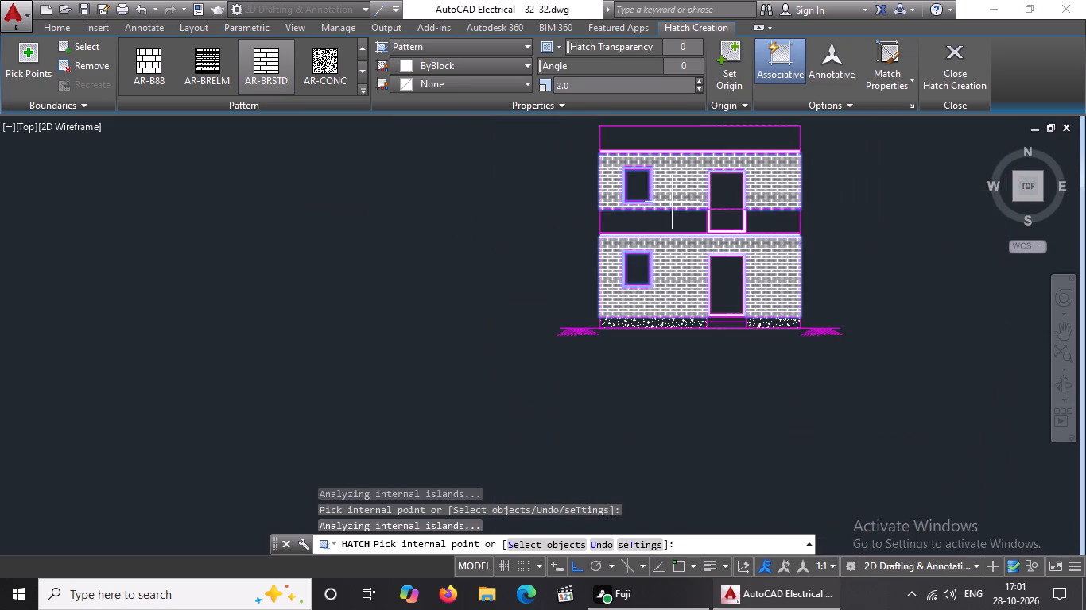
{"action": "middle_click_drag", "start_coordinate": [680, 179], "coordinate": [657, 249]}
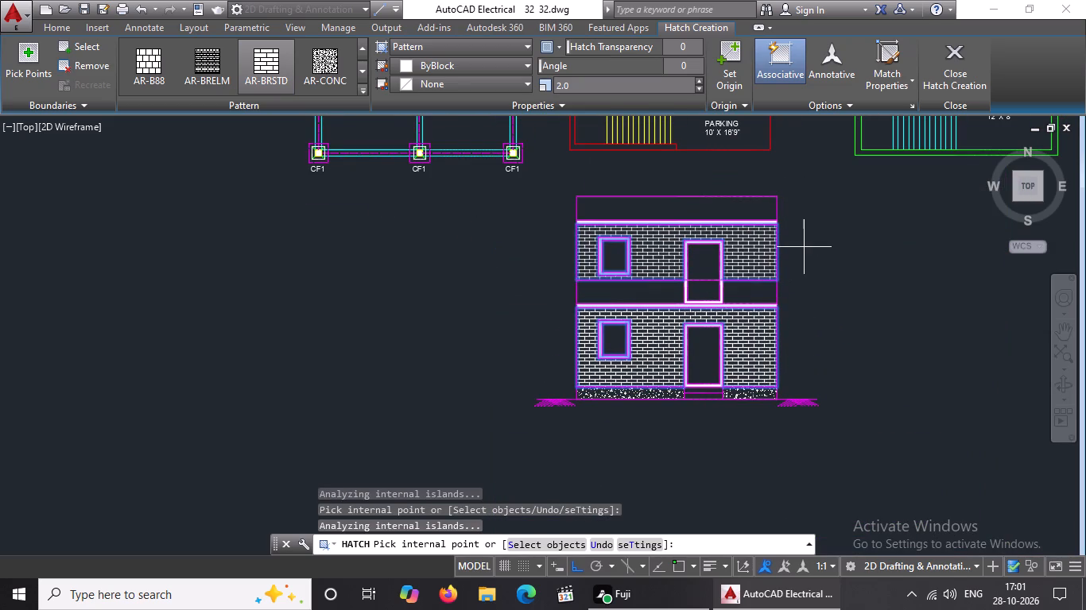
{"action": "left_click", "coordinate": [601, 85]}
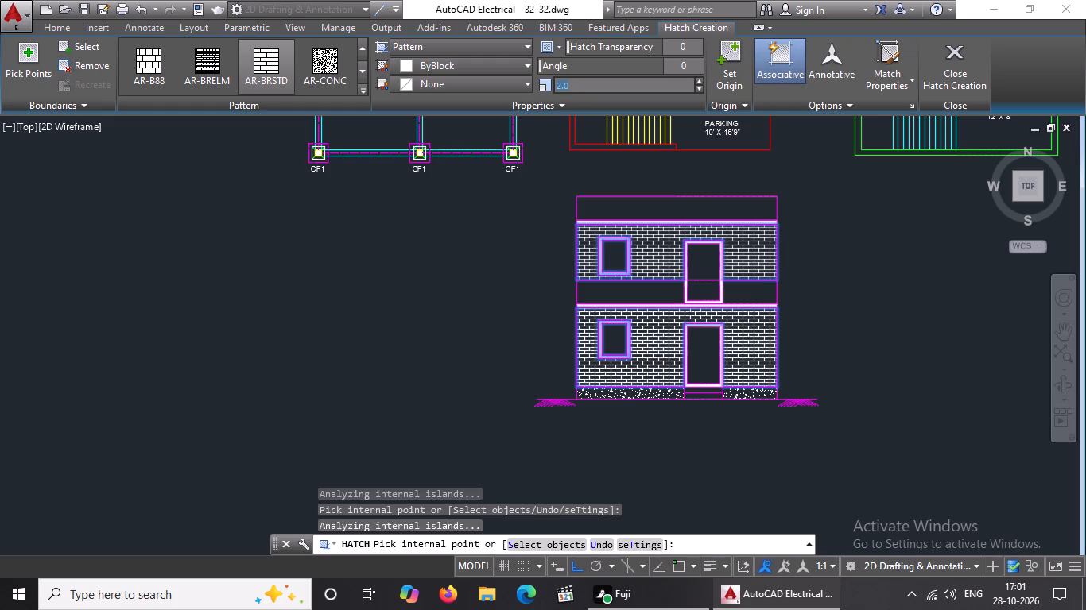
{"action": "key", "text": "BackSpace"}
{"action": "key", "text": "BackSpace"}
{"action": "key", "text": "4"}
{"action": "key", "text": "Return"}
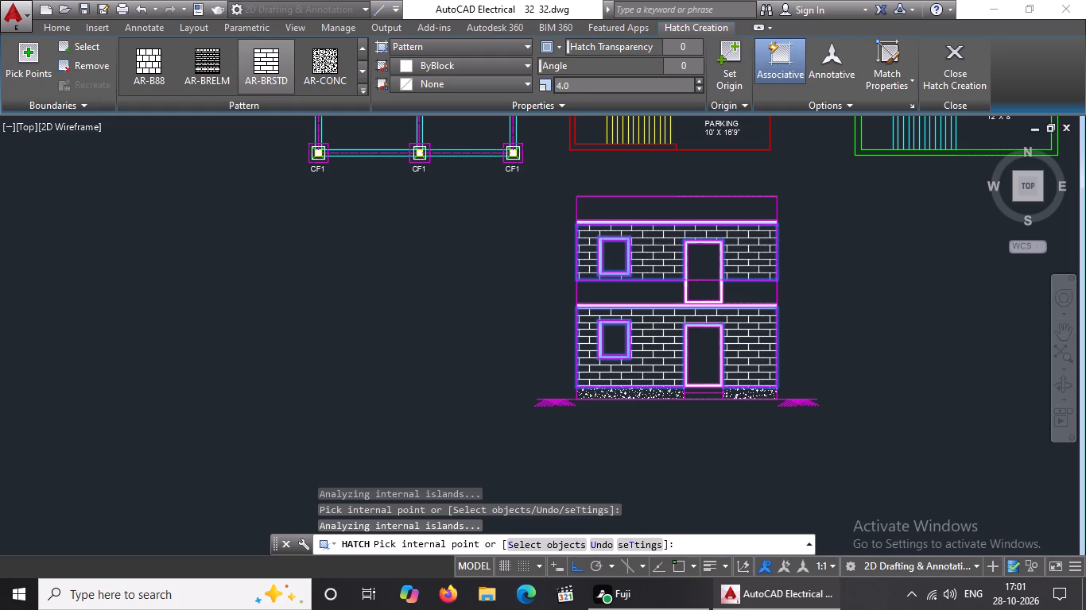
Set the scale of the brick wall hatch to 5 and finish the hatch.
{"action": "left_click", "coordinate": [601, 85]}
{"action": "key", "text": "BackSpace"}
{"action": "key", "text": "BackSpace"}
{"action": "key", "text": "5"}
{"action": "key", "text": "Return"}
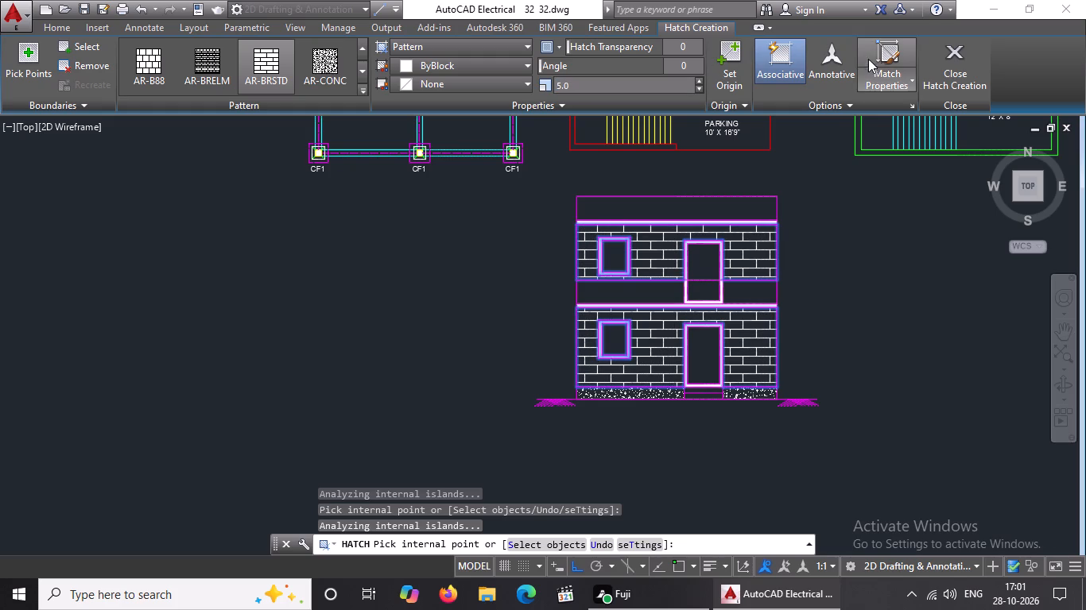
{"action": "left_click", "coordinate": [956, 76]}
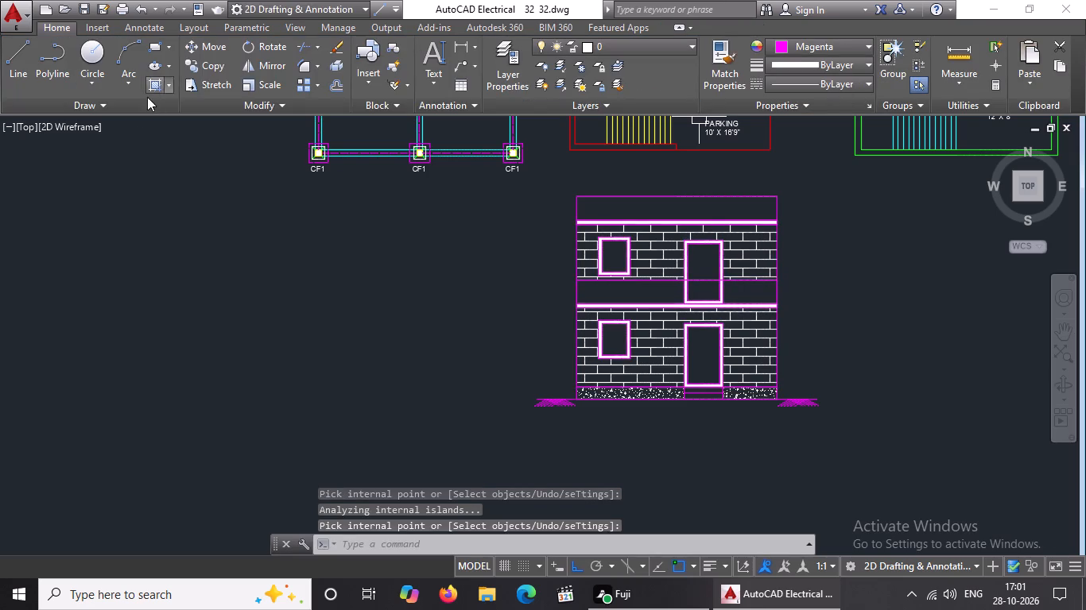
Hatch the balcony parapet band on both sides of the upper door and the roof parapet with the AR-PARQ1 pattern.
{"action": "left_click", "coordinate": [169, 82]}
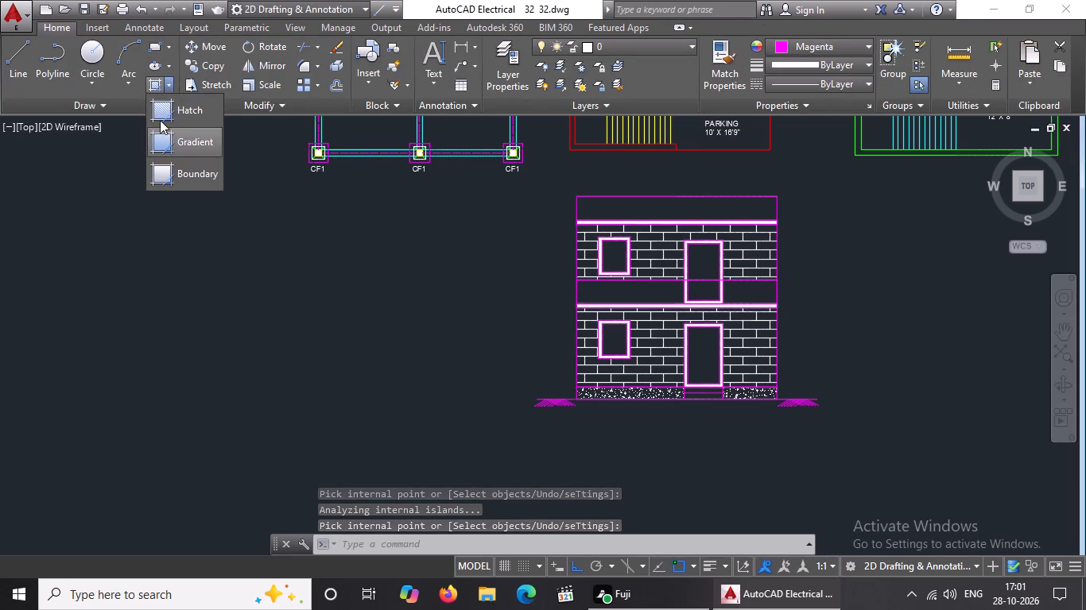
{"action": "left_click", "coordinate": [165, 114]}
{"action": "scroll", "coordinate": [193, 76], "scroll_direction": "up", "scroll_amount": 3}
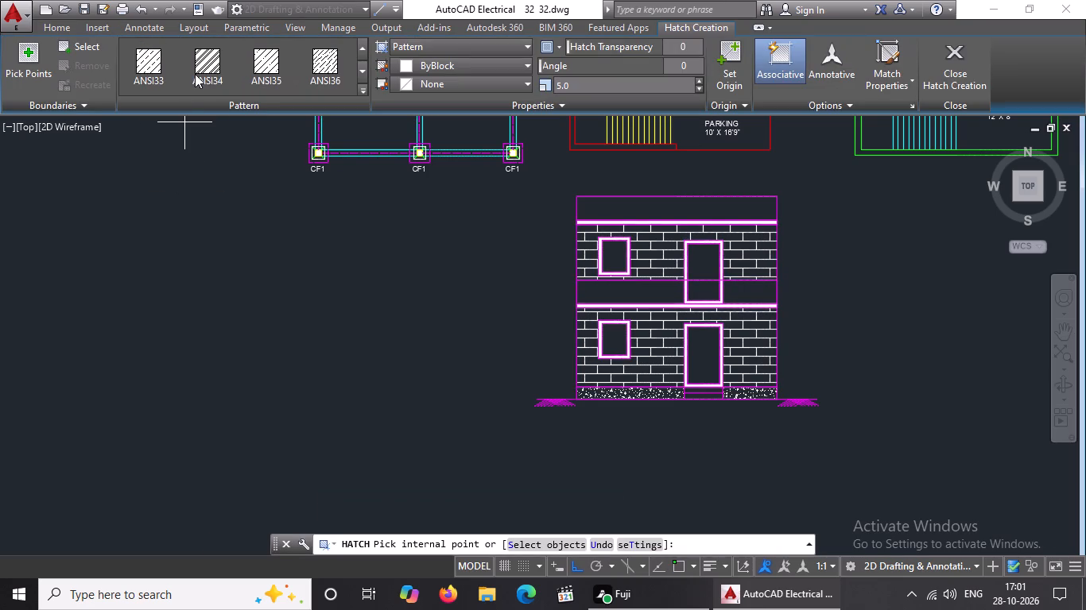
{"action": "scroll", "coordinate": [195, 73], "scroll_direction": "up", "scroll_amount": 3}
{"action": "scroll", "coordinate": [196, 72], "scroll_direction": "down", "scroll_amount": 3}
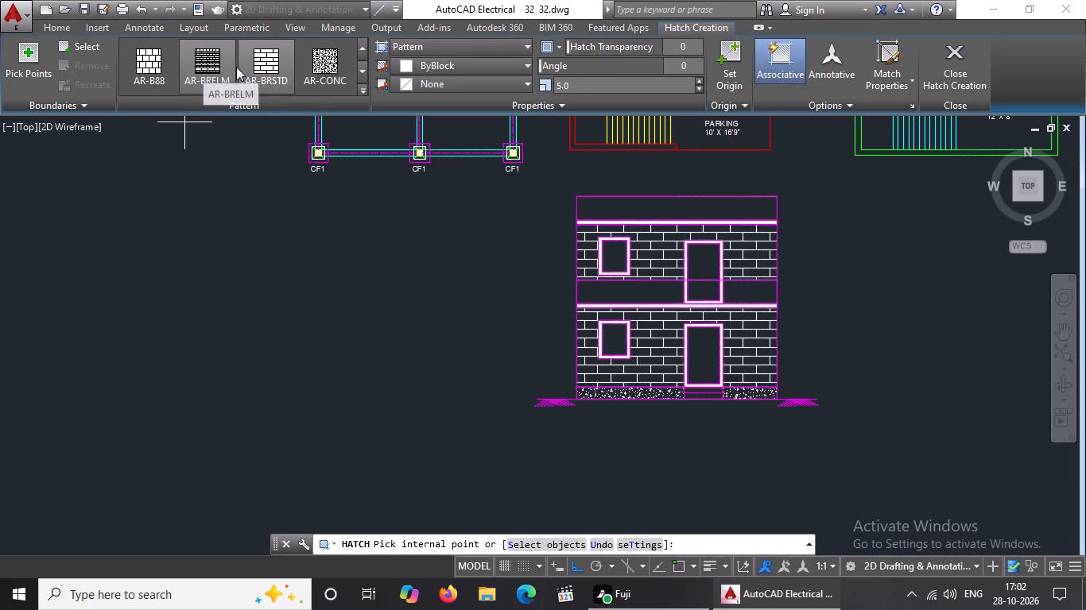
{"action": "scroll", "coordinate": [237, 67], "scroll_direction": "down", "scroll_amount": 4}
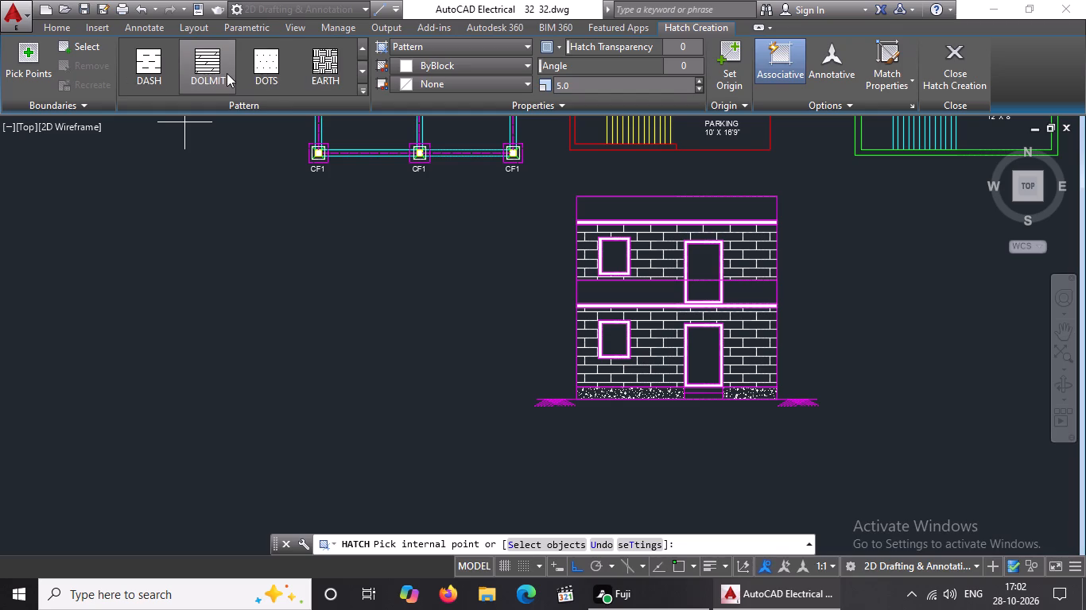
{"action": "scroll", "coordinate": [227, 73], "scroll_direction": "down", "scroll_amount": 12}
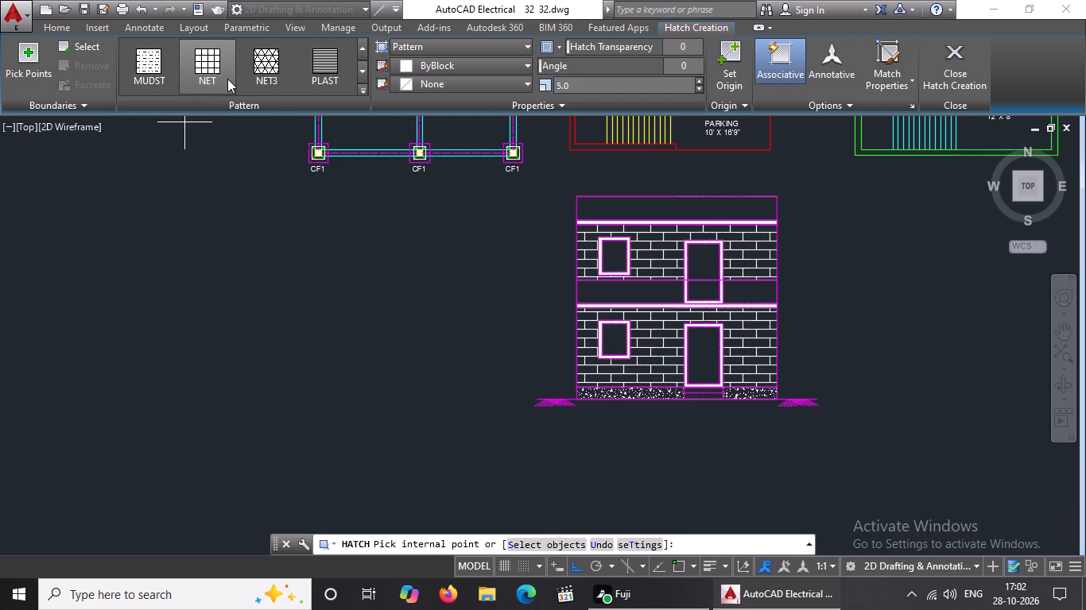
{"action": "scroll", "coordinate": [227, 79], "scroll_direction": "up", "scroll_amount": 20}
{"action": "scroll", "coordinate": [227, 79], "scroll_direction": "up", "scroll_amount": 1}
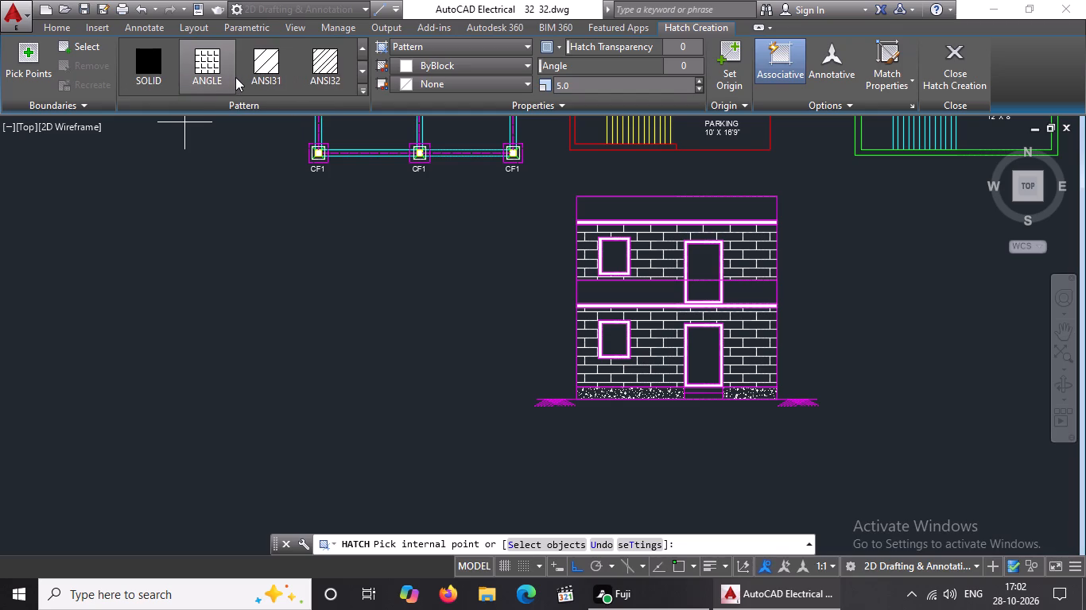
{"action": "scroll", "coordinate": [235, 77], "scroll_direction": "up", "scroll_amount": 4}
{"action": "scroll", "coordinate": [235, 77], "scroll_direction": "down", "scroll_amount": 3}
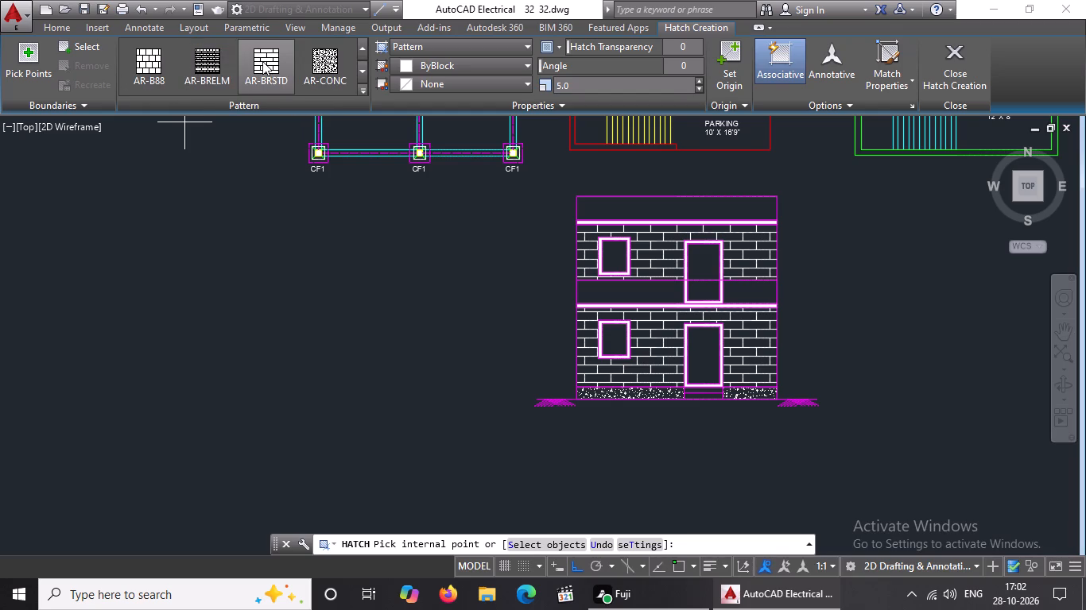
{"action": "scroll", "coordinate": [262, 61], "scroll_direction": "up", "scroll_amount": 6}
{"action": "scroll", "coordinate": [190, 65], "scroll_direction": "up", "scroll_amount": 3}
{"action": "scroll", "coordinate": [269, 61], "scroll_direction": "down", "scroll_amount": 2}
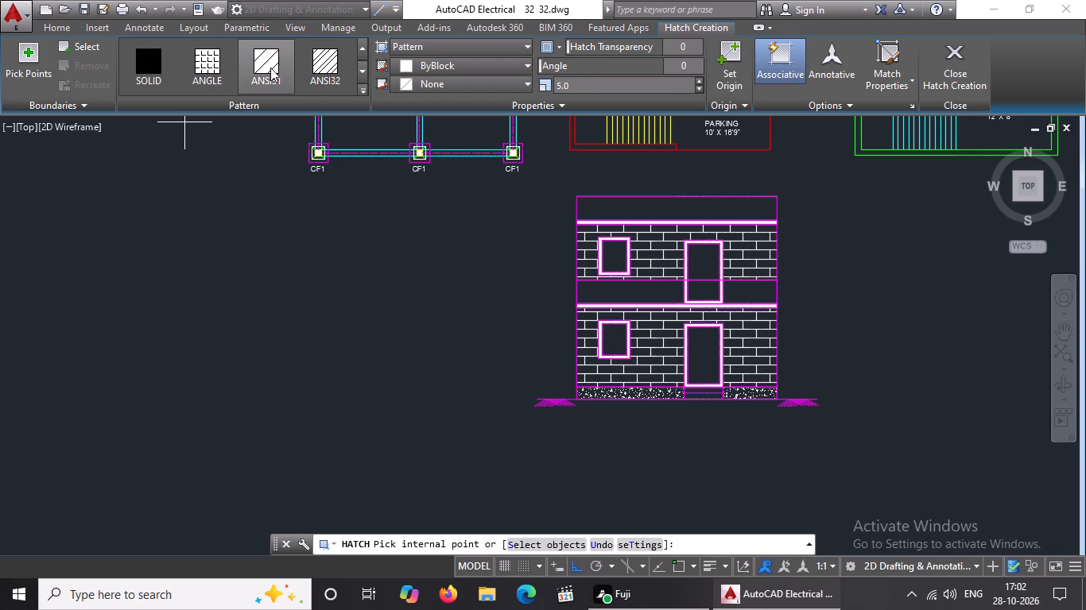
{"action": "scroll", "coordinate": [270, 68], "scroll_direction": "down", "scroll_amount": 2}
{"action": "left_click", "coordinate": [220, 65]}
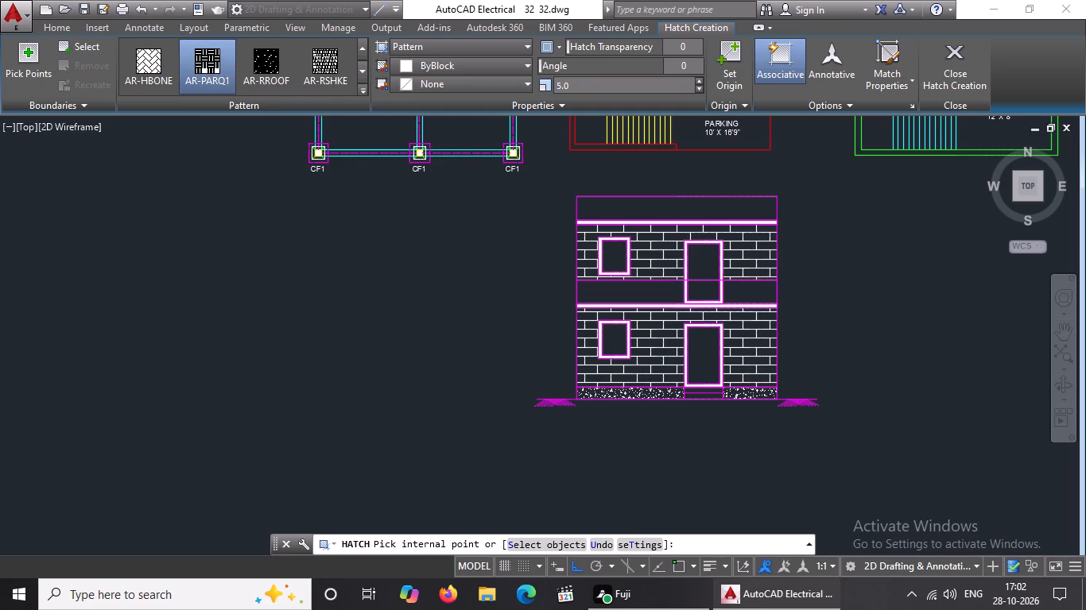
{"action": "scroll", "coordinate": [703, 303], "scroll_direction": "up", "scroll_amount": 4}
{"action": "scroll", "coordinate": [394, 220], "scroll_direction": "down", "scroll_amount": 5}
{"action": "left_click", "coordinate": [374, 222]}
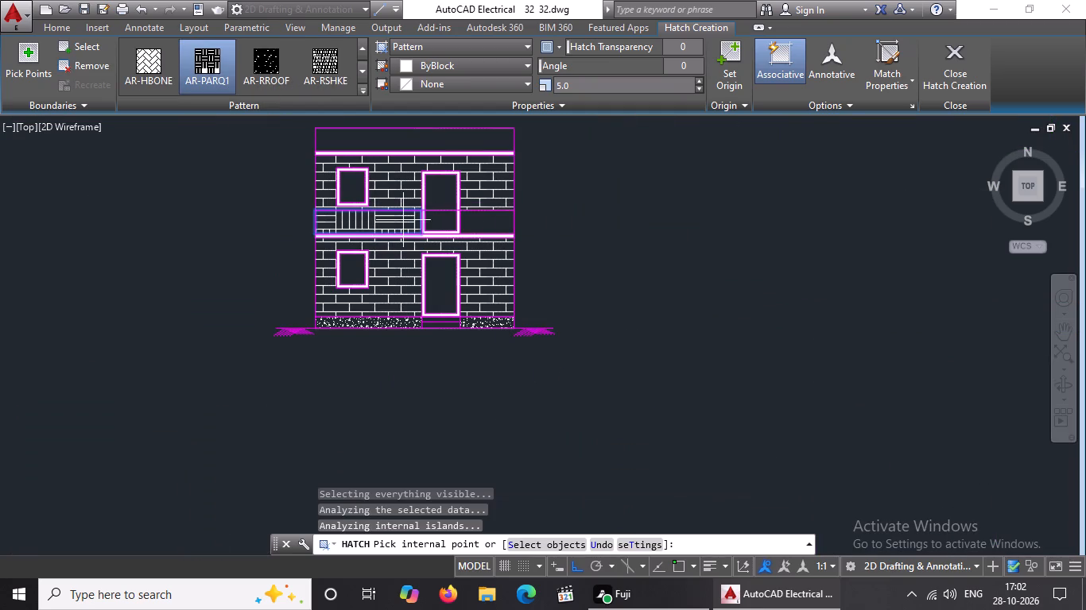
{"action": "left_click", "coordinate": [486, 225]}
{"action": "left_click", "coordinate": [396, 140]}
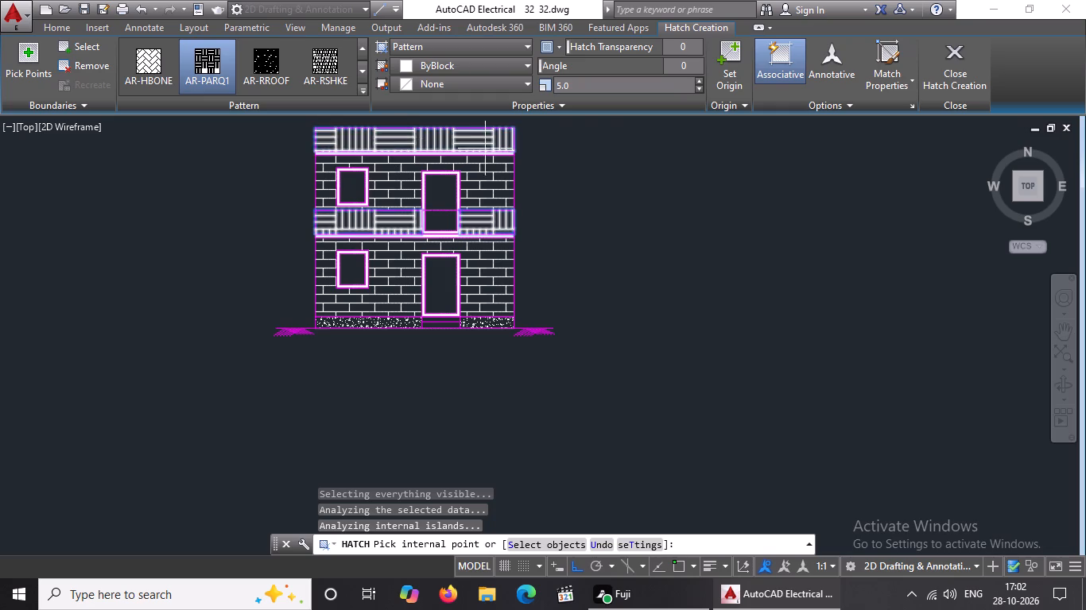
Set the scale of the parapet hatch to 2 and finish the hatch.
{"action": "left_click", "coordinate": [586, 86]}
{"action": "key", "text": "BackSpace"}
{"action": "key", "text": "BackSpace"}
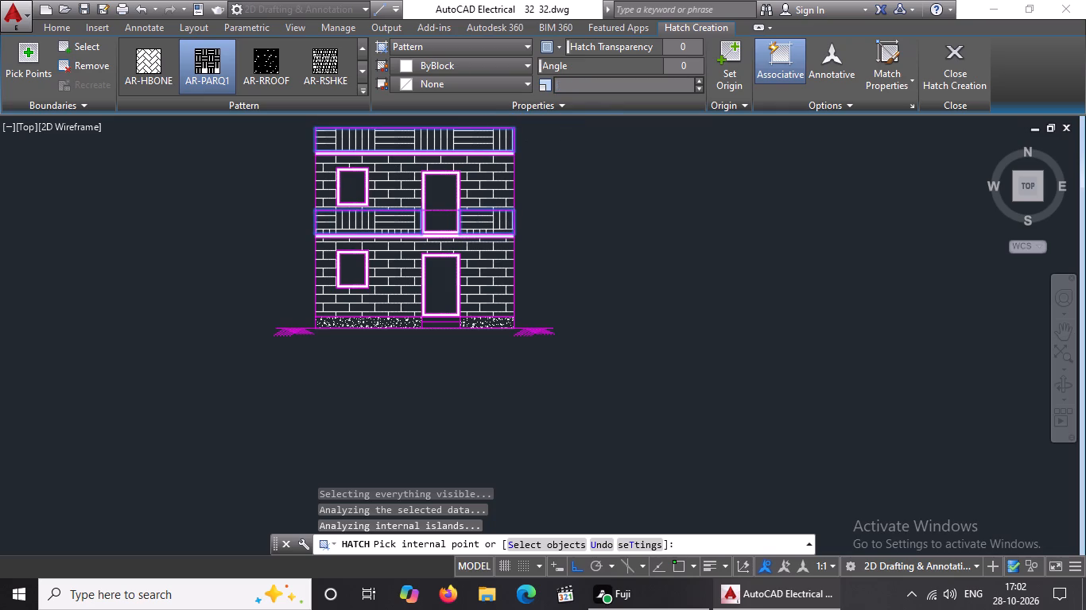
{"action": "key", "text": "2"}
{"action": "key", "text": "Return"}
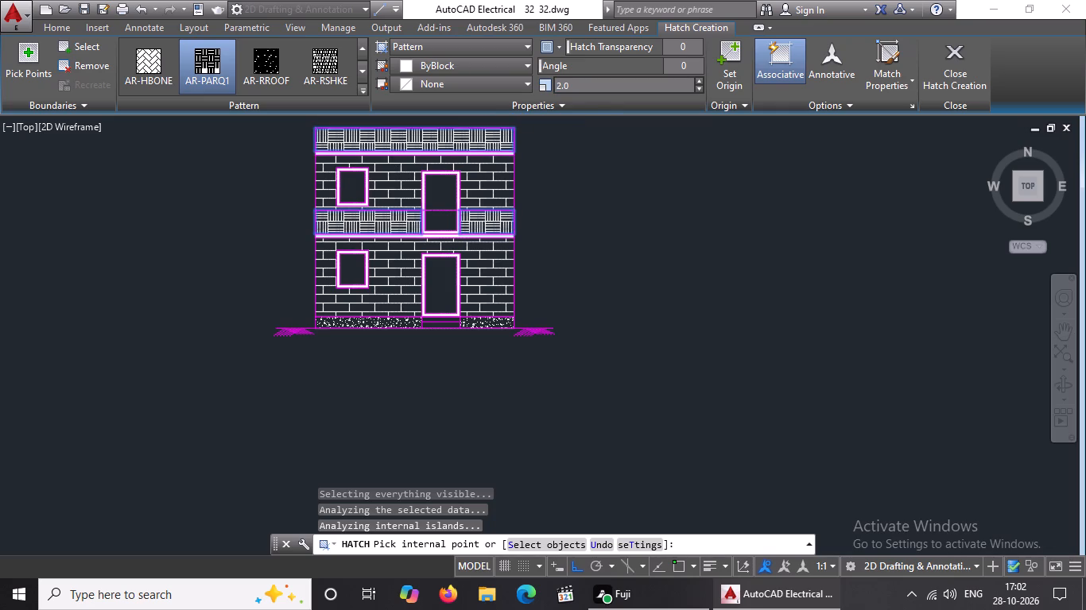
{"action": "key", "text": "Escape"}
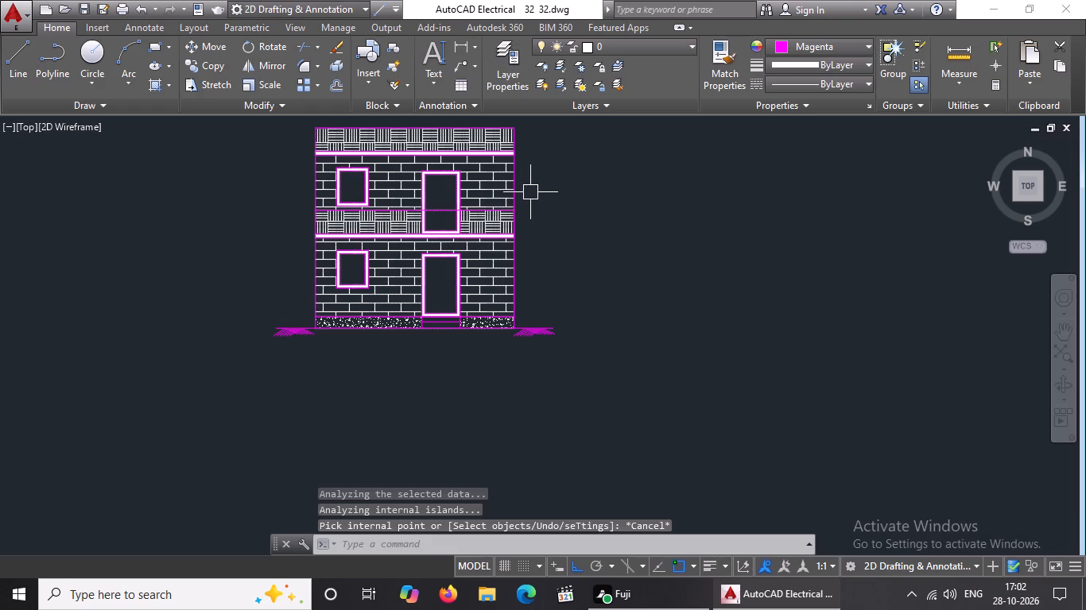
Draw a vertical centre line in the upper-floor window between the midpoints of the inner frame's top and bottom edges.
{"action": "scroll", "coordinate": [537, 198], "scroll_direction": "down", "scroll_amount": 1}
{"action": "scroll", "coordinate": [570, 273], "scroll_direction": "up", "scroll_amount": 1}
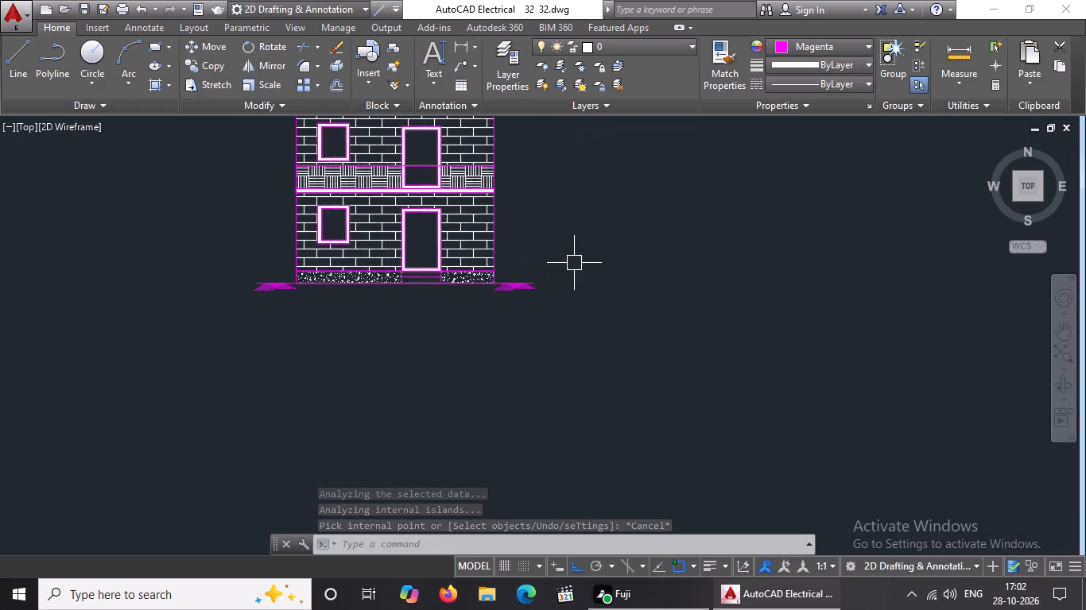
{"action": "scroll", "coordinate": [588, 298], "scroll_direction": "down", "scroll_amount": 1}
{"action": "middle_click_drag", "start_coordinate": [570, 278], "coordinate": [615, 401]}
{"action": "key", "text": "Escape"}
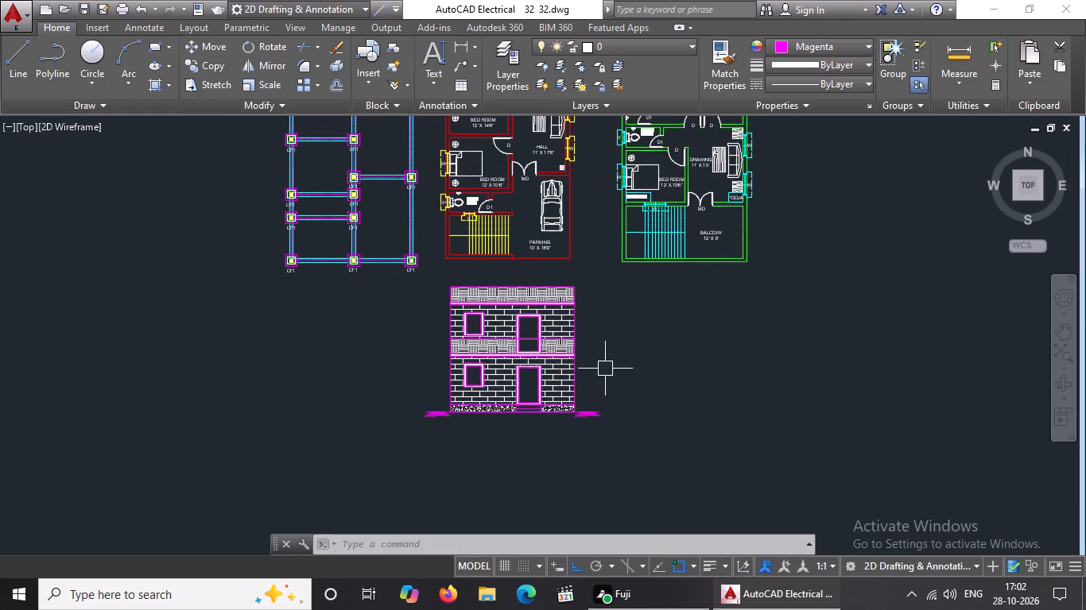
{"action": "scroll", "coordinate": [533, 392], "scroll_direction": "up", "scroll_amount": 3}
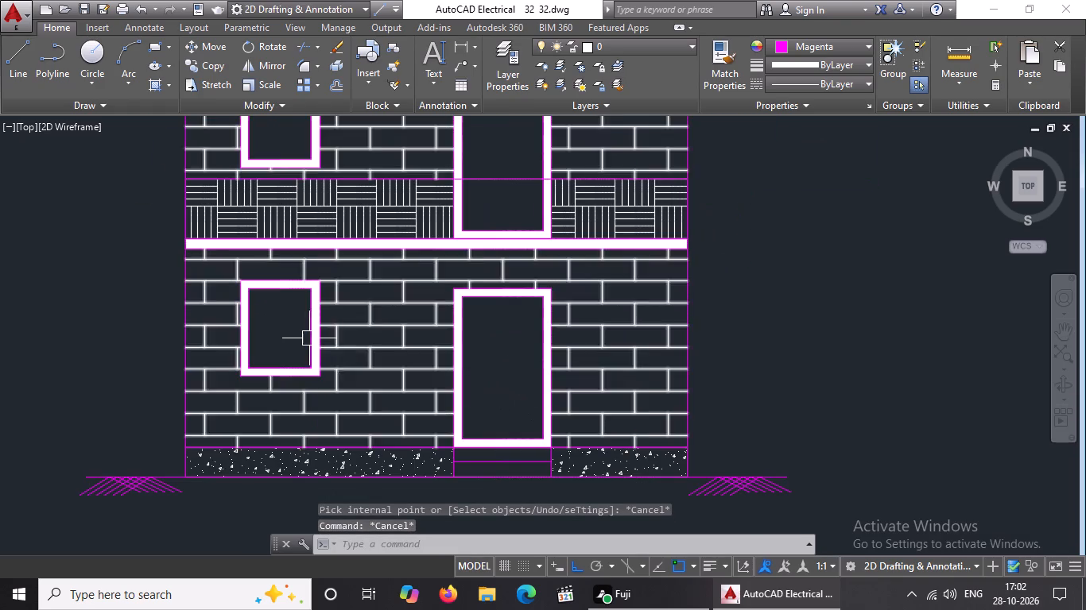
{"action": "scroll", "coordinate": [299, 328], "scroll_direction": "down", "scroll_amount": 1}
{"action": "left_click", "coordinate": [15, 56]}
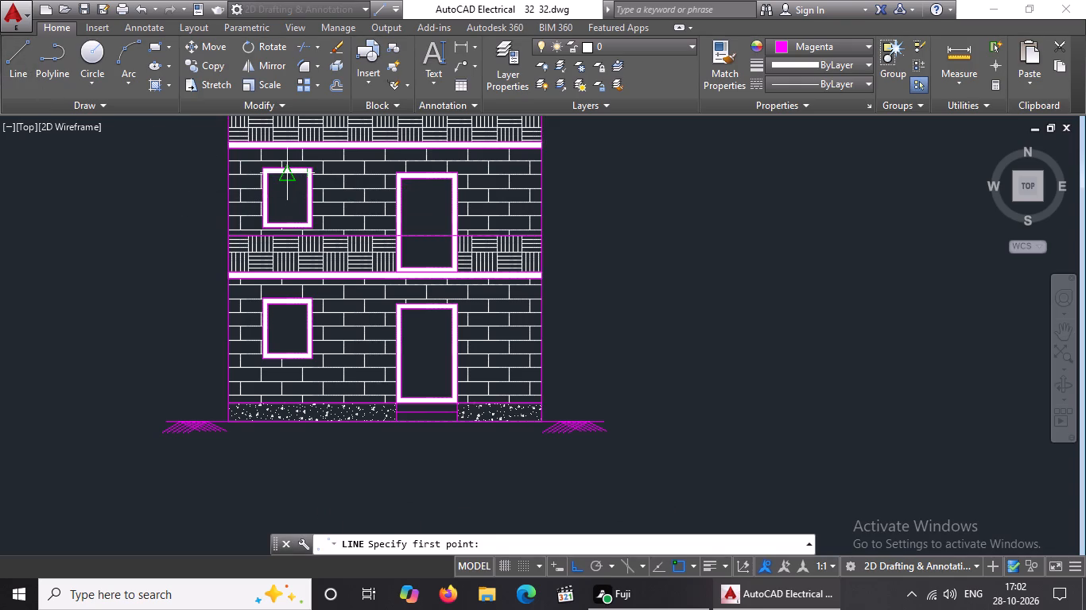
{"action": "left_click", "coordinate": [283, 173]}
{"action": "scroll", "coordinate": [285, 217], "scroll_direction": "up", "scroll_amount": 3}
{"action": "left_click", "coordinate": [284, 243]}
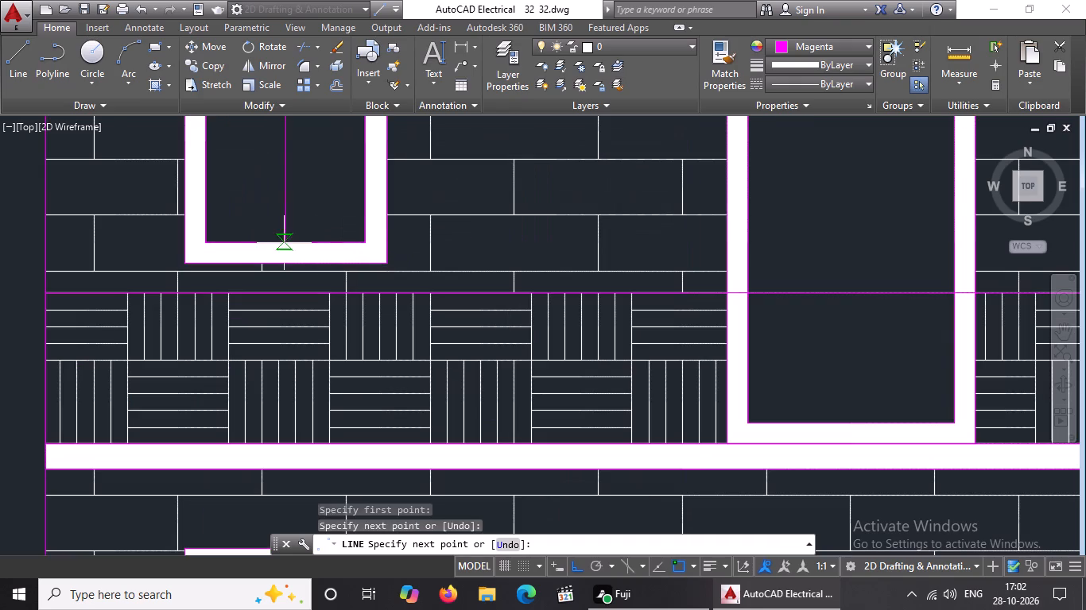
{"action": "scroll", "coordinate": [284, 232], "scroll_direction": "down", "scroll_amount": 4}
{"action": "key", "text": "Escape"}
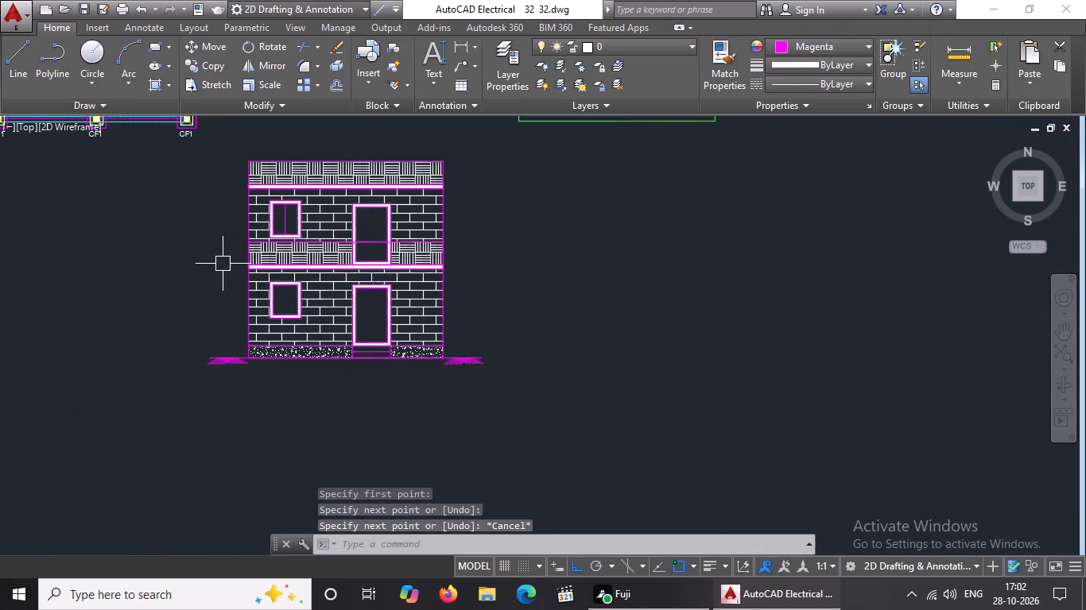
Draw a vertical centre line in the ground-floor window from the inner frame's top midpoint to its bottom edge.
{"action": "key", "text": "l"}
{"action": "key", "text": "Return"}
{"action": "scroll", "coordinate": [273, 298], "scroll_direction": "up", "scroll_amount": 4}
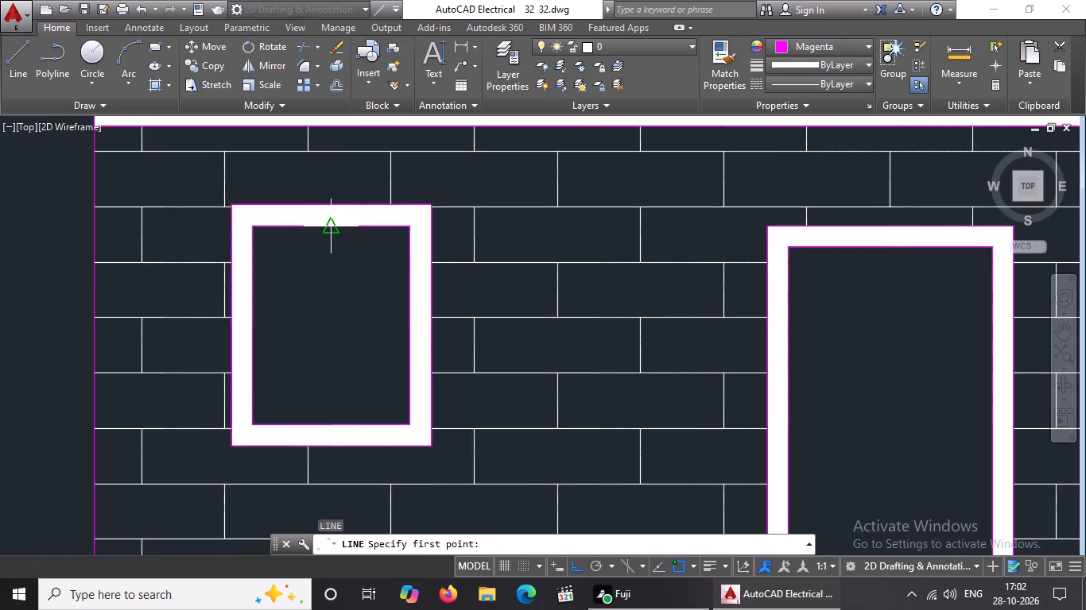
{"action": "left_click_drag", "start_coordinate": [325, 228], "coordinate": [326, 235]}
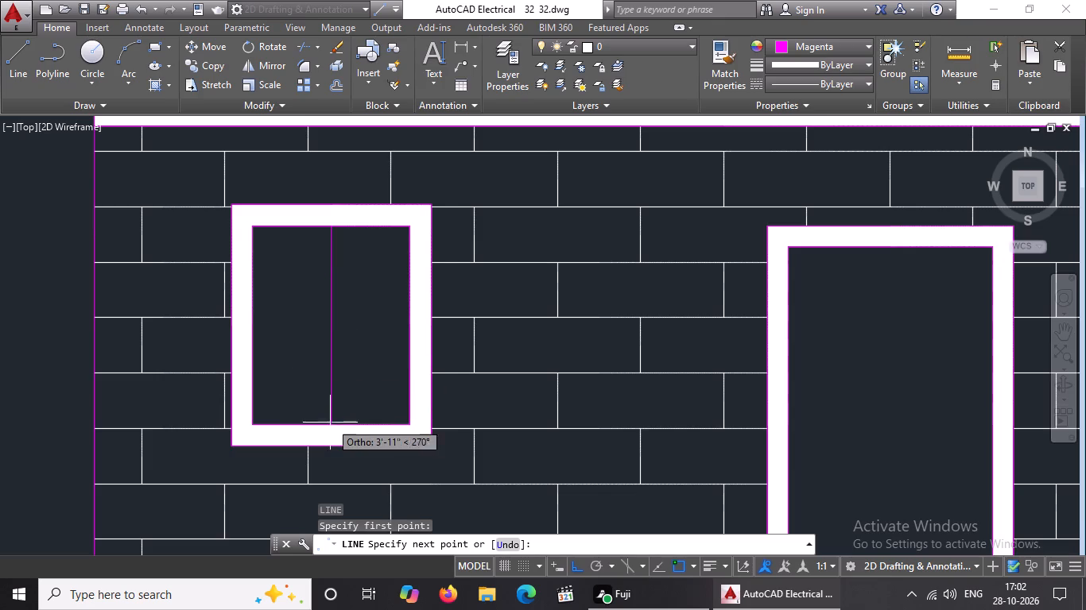
{"action": "left_click", "coordinate": [333, 419]}
{"action": "scroll", "coordinate": [345, 366], "scroll_direction": "down", "scroll_amount": 4}
{"action": "key", "text": "Escape"}
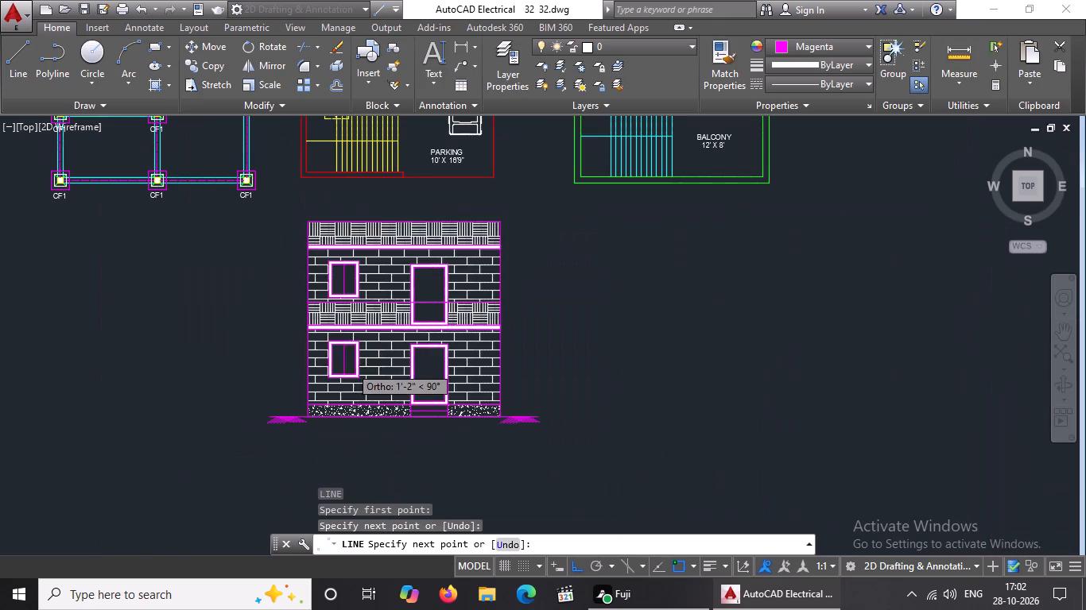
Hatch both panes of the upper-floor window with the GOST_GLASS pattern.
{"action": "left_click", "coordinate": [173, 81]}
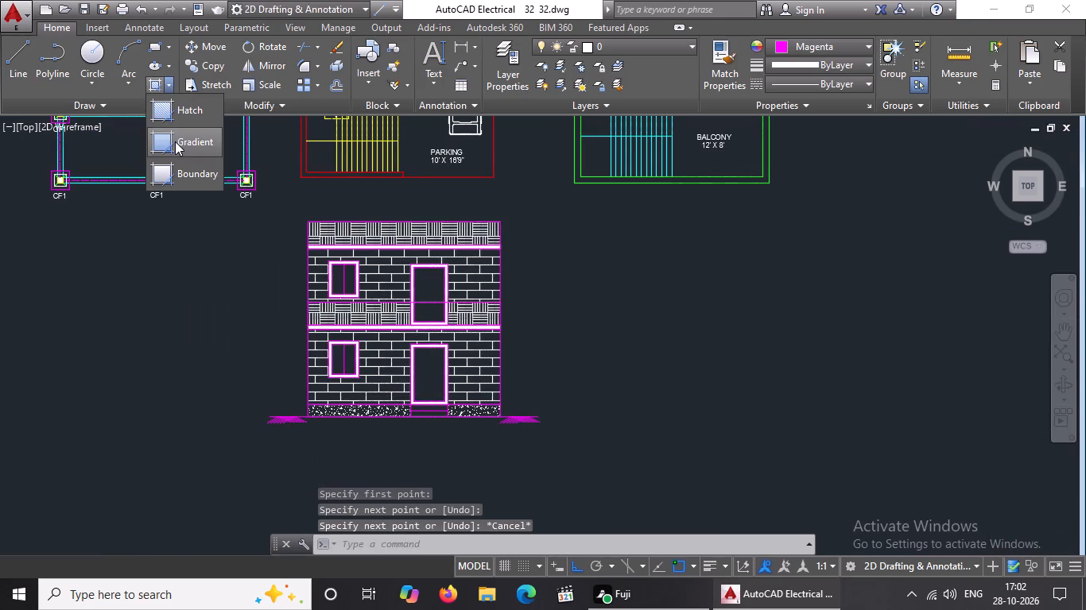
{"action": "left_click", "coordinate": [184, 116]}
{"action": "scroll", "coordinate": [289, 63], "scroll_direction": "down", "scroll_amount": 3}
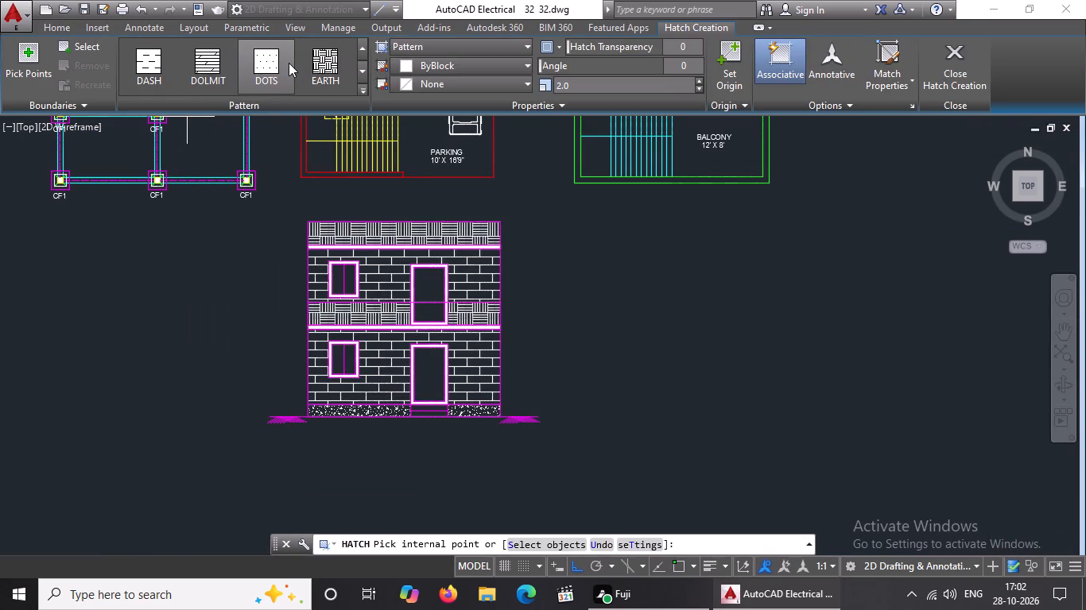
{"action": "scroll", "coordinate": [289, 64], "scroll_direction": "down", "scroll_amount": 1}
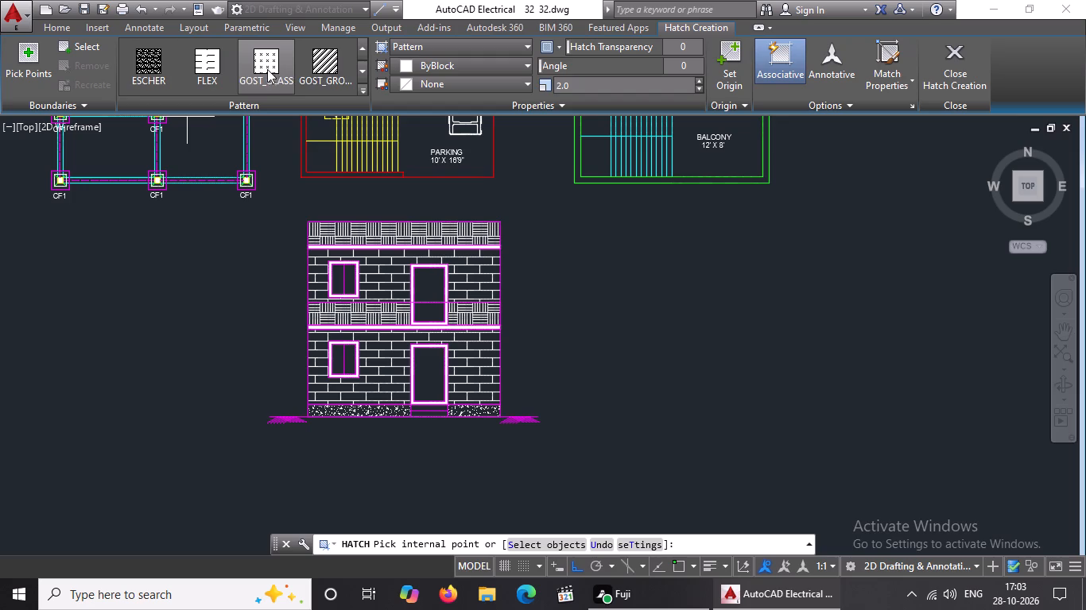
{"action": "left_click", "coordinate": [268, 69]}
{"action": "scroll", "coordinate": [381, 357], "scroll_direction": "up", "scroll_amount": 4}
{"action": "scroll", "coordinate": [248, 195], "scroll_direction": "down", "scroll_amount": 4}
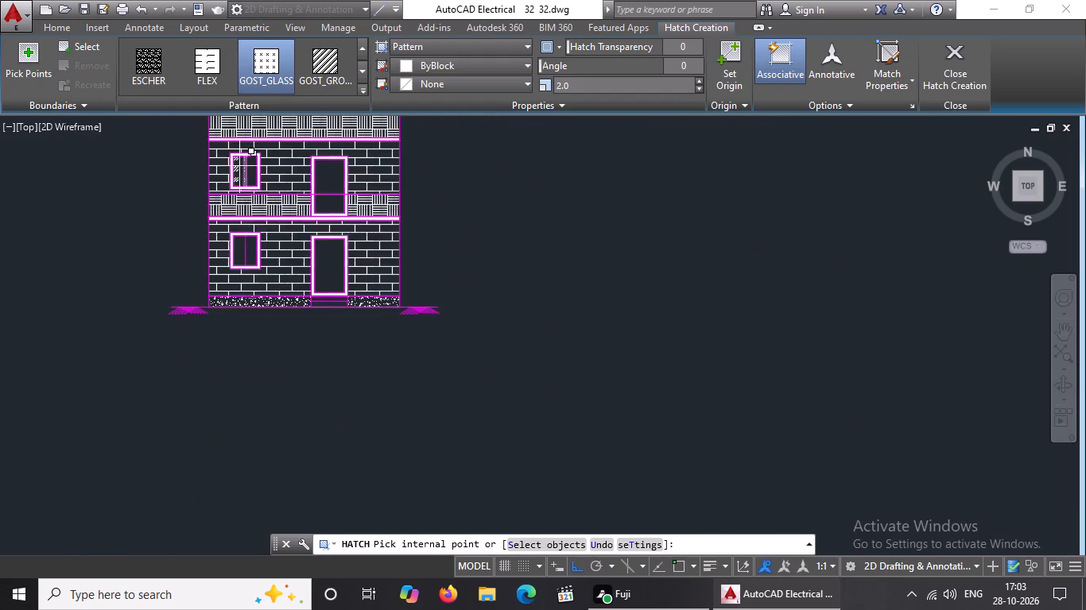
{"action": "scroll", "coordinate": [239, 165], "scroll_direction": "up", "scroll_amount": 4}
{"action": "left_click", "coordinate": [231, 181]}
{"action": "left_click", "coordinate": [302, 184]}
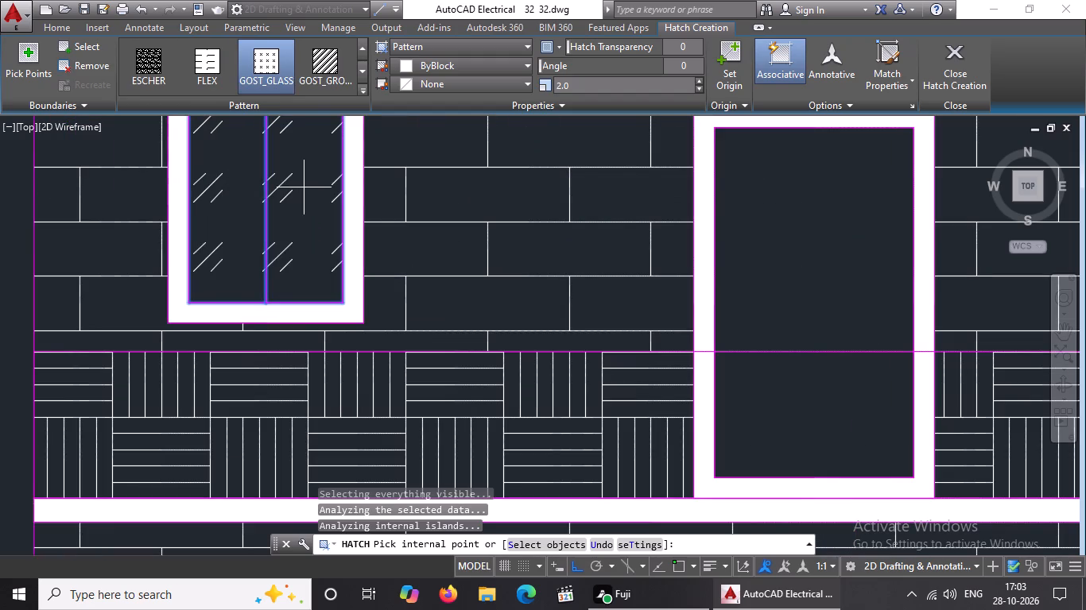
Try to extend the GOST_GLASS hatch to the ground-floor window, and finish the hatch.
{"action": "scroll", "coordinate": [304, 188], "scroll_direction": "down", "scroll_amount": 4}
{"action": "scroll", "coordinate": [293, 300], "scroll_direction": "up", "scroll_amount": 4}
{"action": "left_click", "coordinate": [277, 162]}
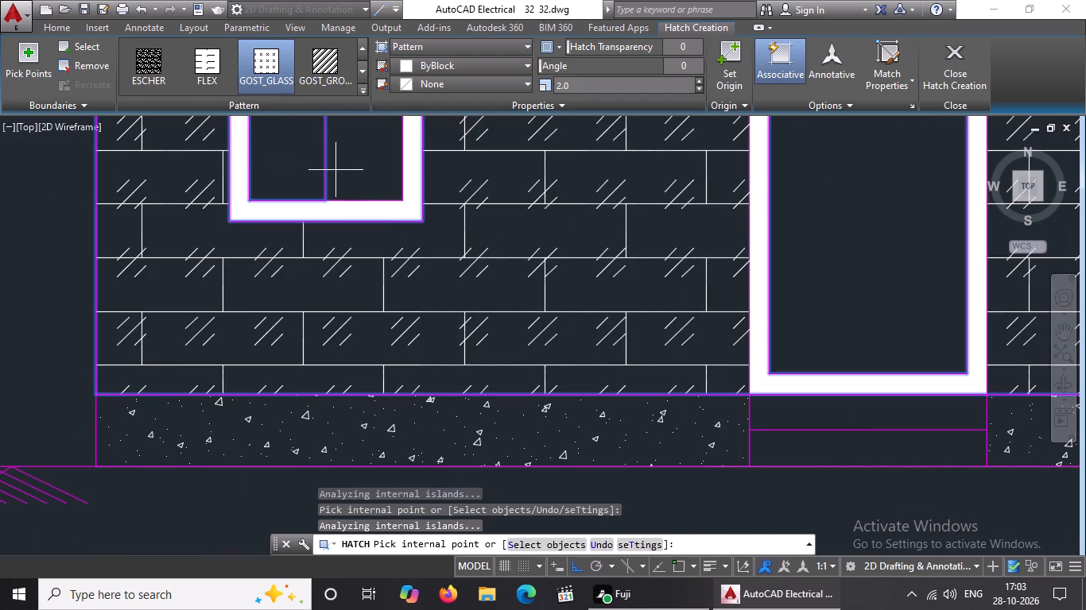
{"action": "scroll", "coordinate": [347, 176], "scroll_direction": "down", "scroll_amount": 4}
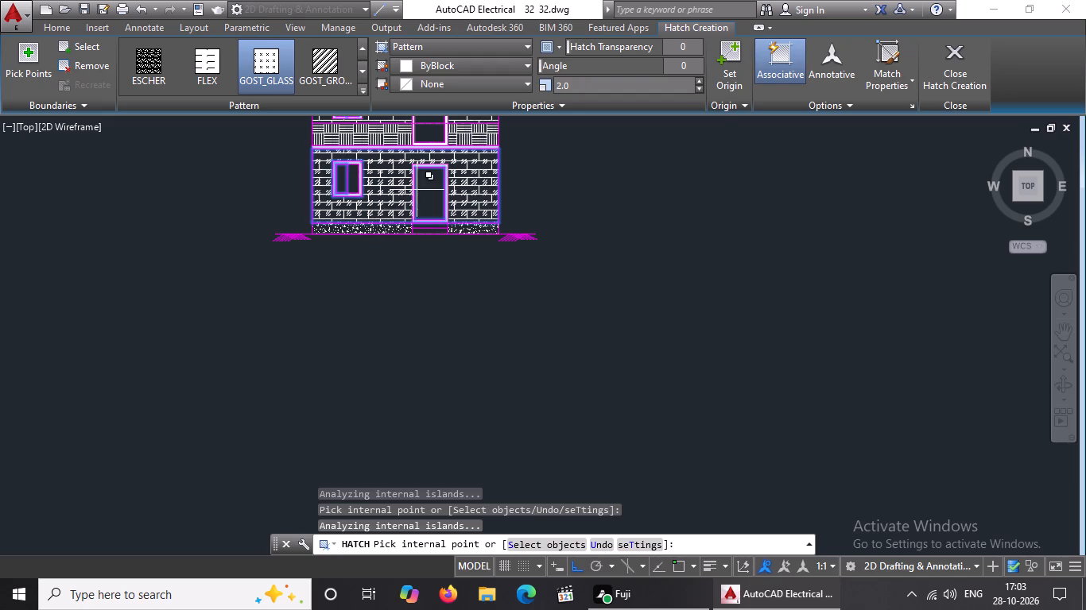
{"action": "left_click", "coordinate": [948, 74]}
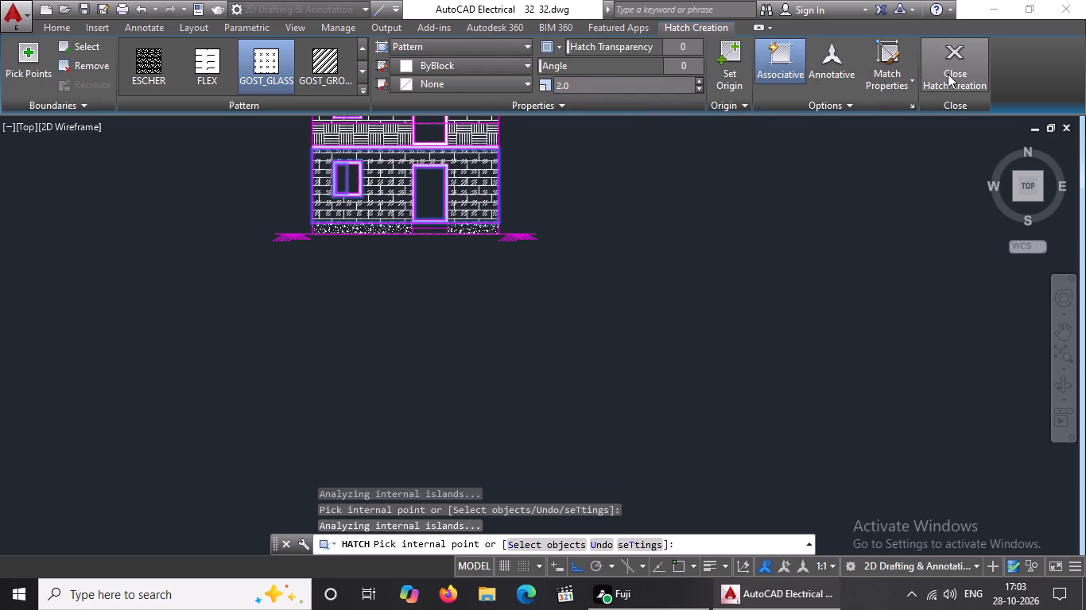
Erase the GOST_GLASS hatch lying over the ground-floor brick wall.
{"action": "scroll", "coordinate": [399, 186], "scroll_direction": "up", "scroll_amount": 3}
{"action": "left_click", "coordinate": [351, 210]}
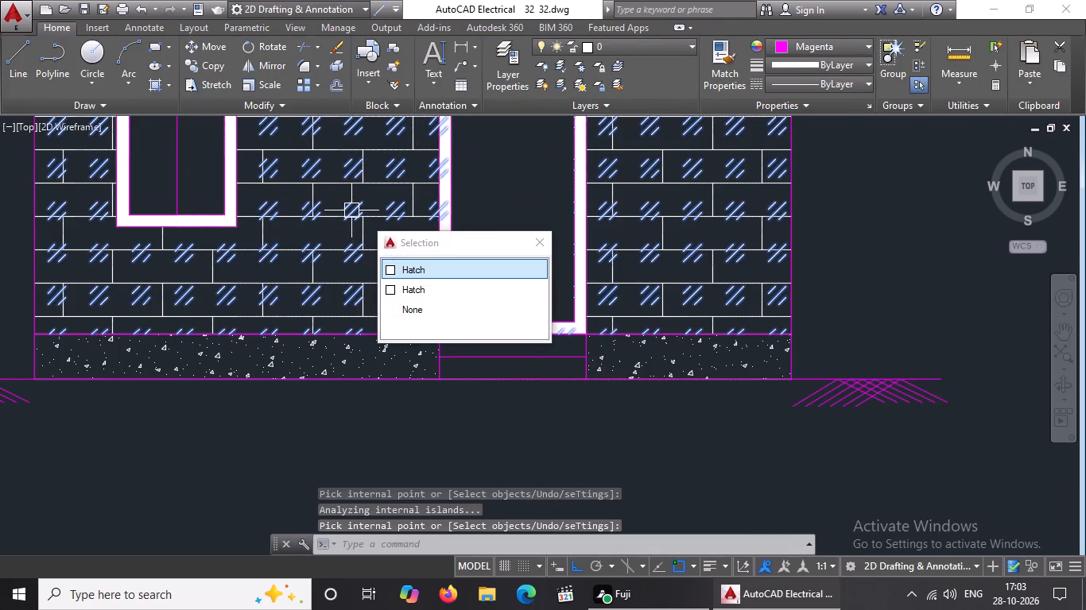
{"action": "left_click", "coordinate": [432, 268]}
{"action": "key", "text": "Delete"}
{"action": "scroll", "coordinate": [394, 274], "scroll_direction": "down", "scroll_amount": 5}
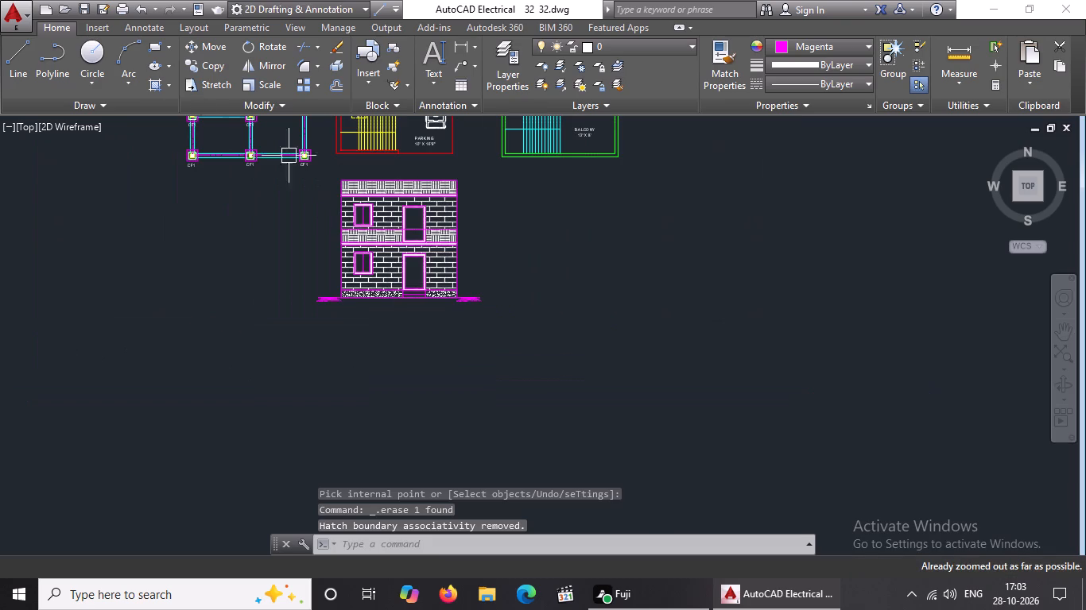
Hatch both panes of the upper-floor window and both panes of the ground-floor window with the GOST_GLASS pattern.
{"action": "left_click", "coordinate": [169, 81]}
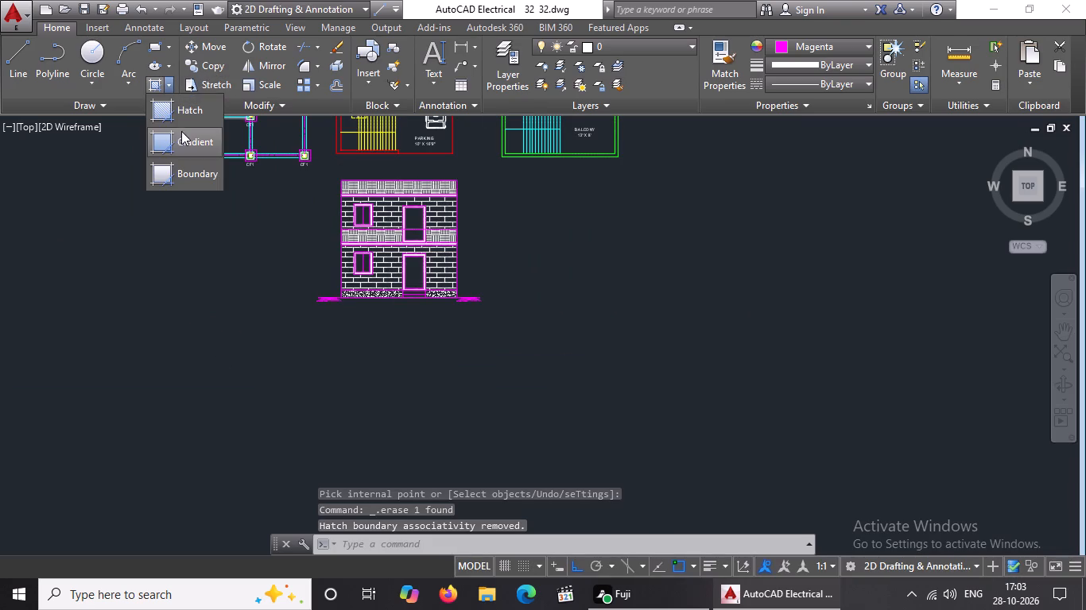
{"action": "left_click", "coordinate": [183, 110]}
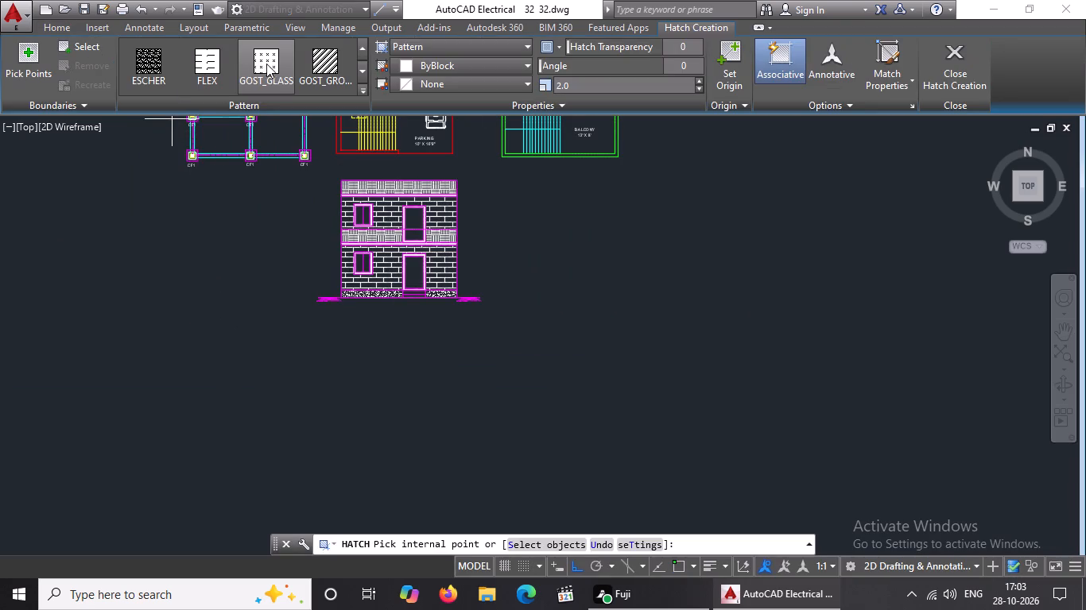
{"action": "left_click", "coordinate": [268, 64]}
{"action": "scroll", "coordinate": [349, 214], "scroll_direction": "up", "scroll_amount": 7}
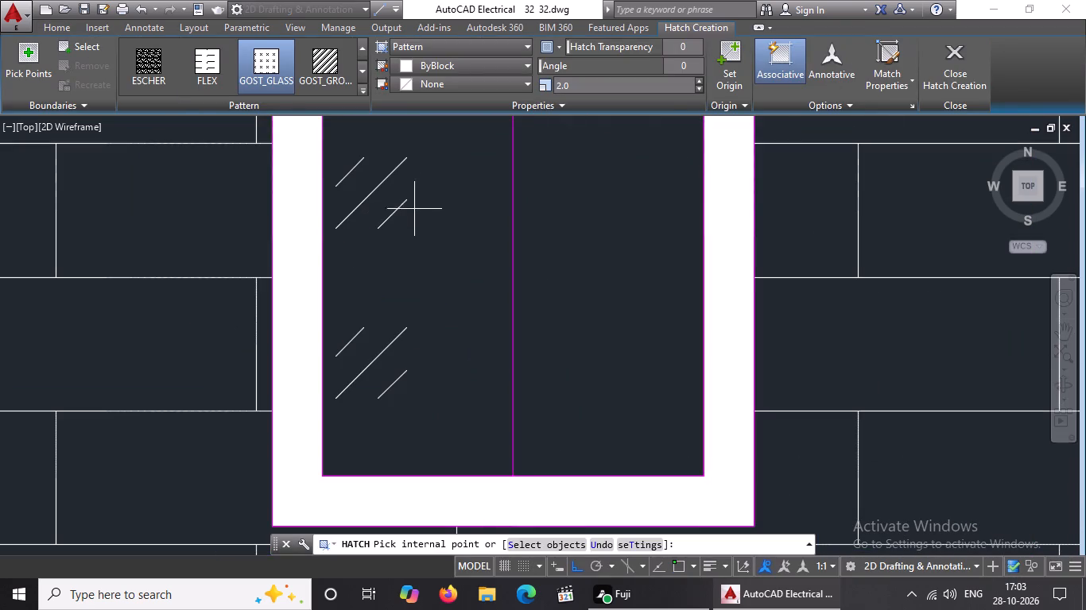
{"action": "left_click", "coordinate": [409, 230]}
{"action": "left_click", "coordinate": [572, 228]}
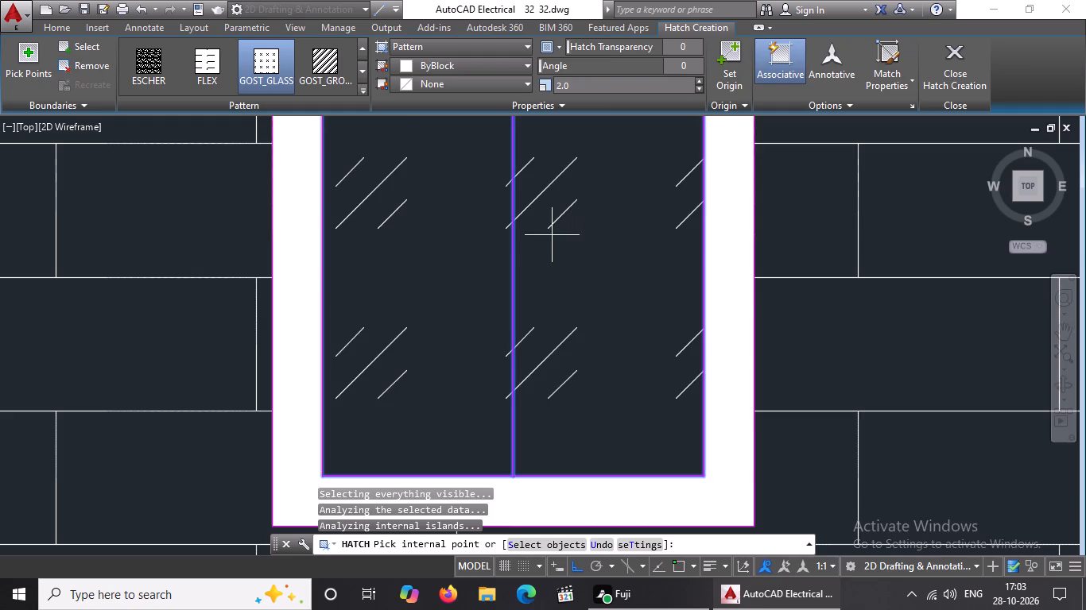
{"action": "scroll", "coordinate": [549, 239], "scroll_direction": "down", "scroll_amount": 5}
{"action": "scroll", "coordinate": [533, 389], "scroll_direction": "up", "scroll_amount": 3}
{"action": "scroll", "coordinate": [546, 284], "scroll_direction": "up", "scroll_amount": 1}
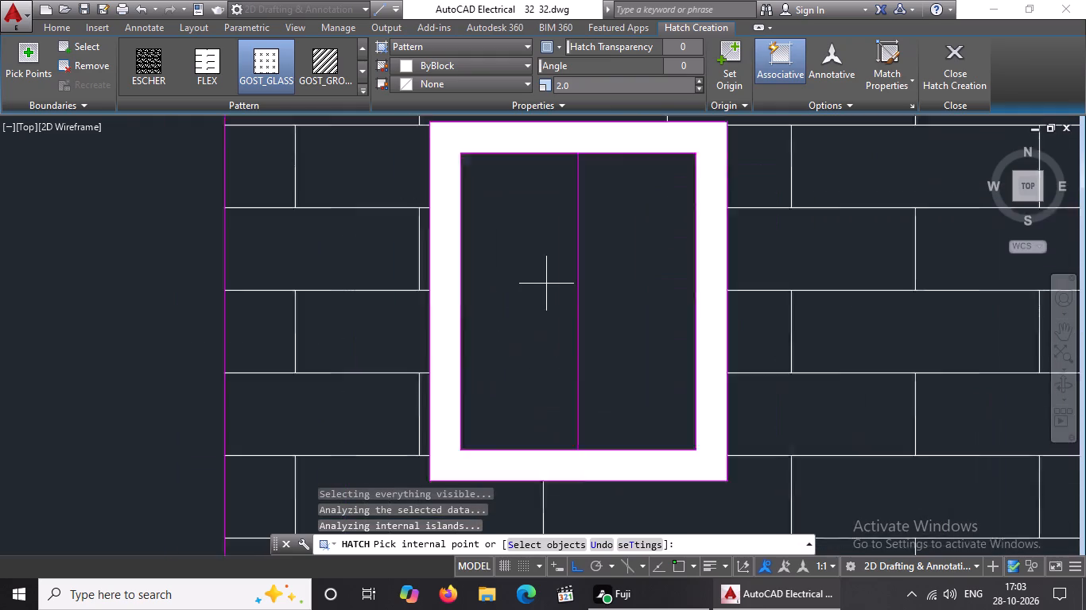
{"action": "scroll", "coordinate": [546, 284], "scroll_direction": "up", "scroll_amount": 1}
{"action": "left_click", "coordinate": [539, 287]}
{"action": "left_click", "coordinate": [639, 279]}
{"action": "scroll", "coordinate": [637, 282], "scroll_direction": "down", "scroll_amount": 4}
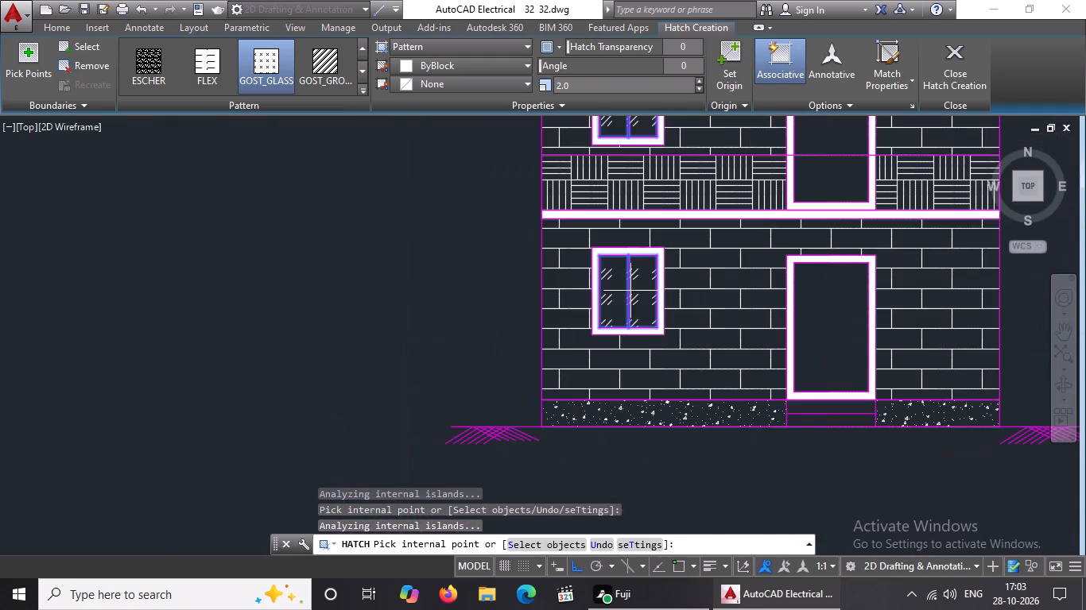
{"action": "key", "text": "Escape"}
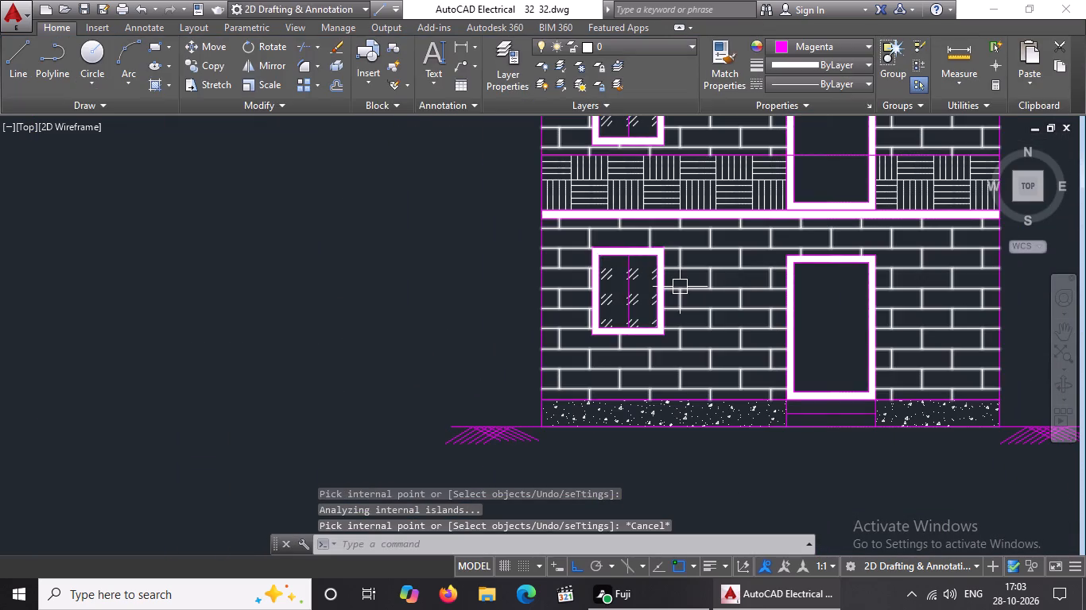
Open the tool palettes and place the imperial Door Elevation block in the empty space below the front elevation.
{"action": "scroll", "coordinate": [748, 305], "scroll_direction": "down", "scroll_amount": 3}
{"action": "scroll", "coordinate": [766, 334], "scroll_direction": "up", "scroll_amount": 3}
{"action": "scroll", "coordinate": [766, 316], "scroll_direction": "down", "scroll_amount": 3}
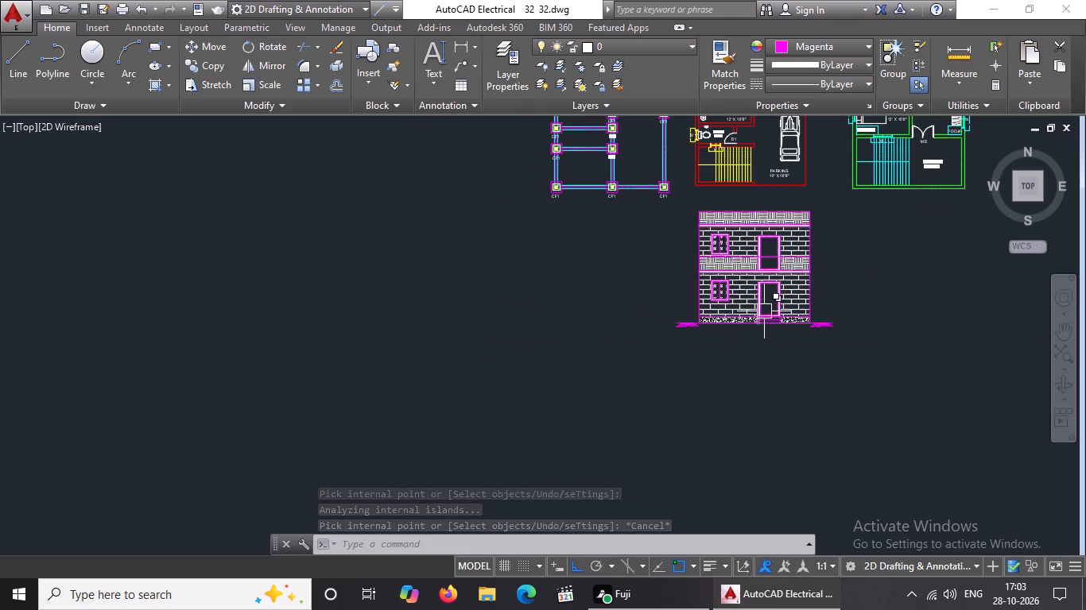
{"action": "middle_click", "coordinate": [894, 298]}
{"action": "middle_click_drag", "start_coordinate": [884, 306], "coordinate": [864, 318]}
{"action": "scroll", "coordinate": [605, 393], "scroll_direction": "up", "scroll_amount": 1}
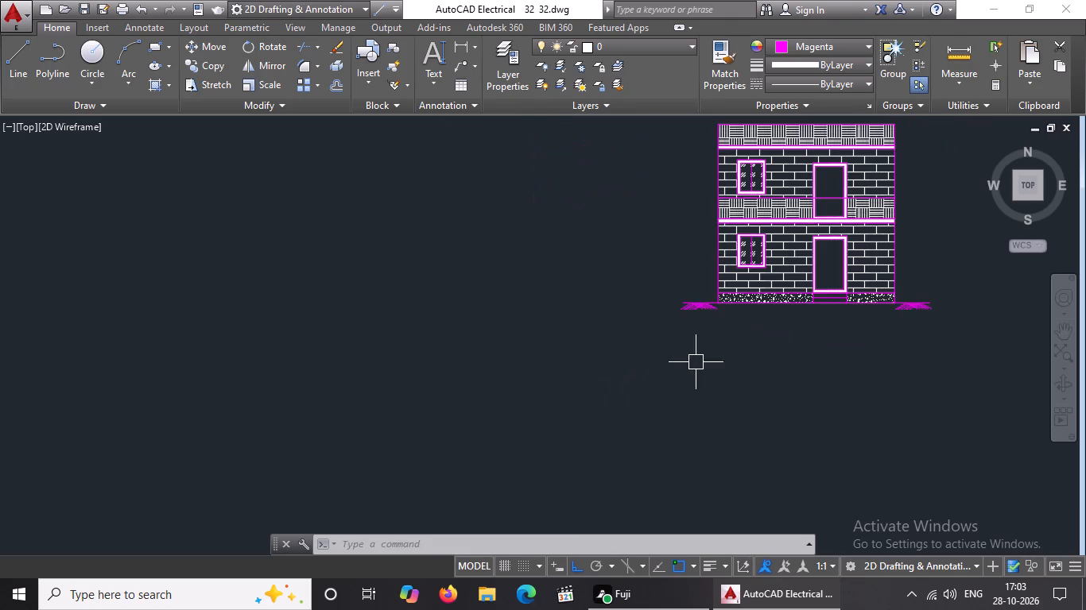
{"action": "type", "text": "TP"}
{"action": "key", "text": "Return"}
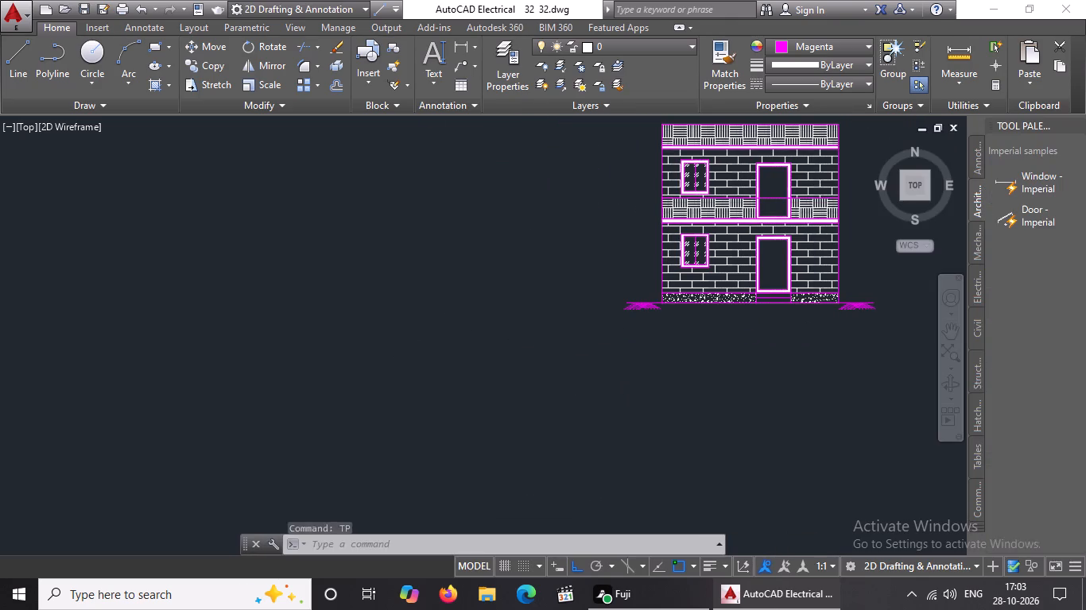
{"action": "left_click_drag", "start_coordinate": [1028, 446], "coordinate": [718, 415]}
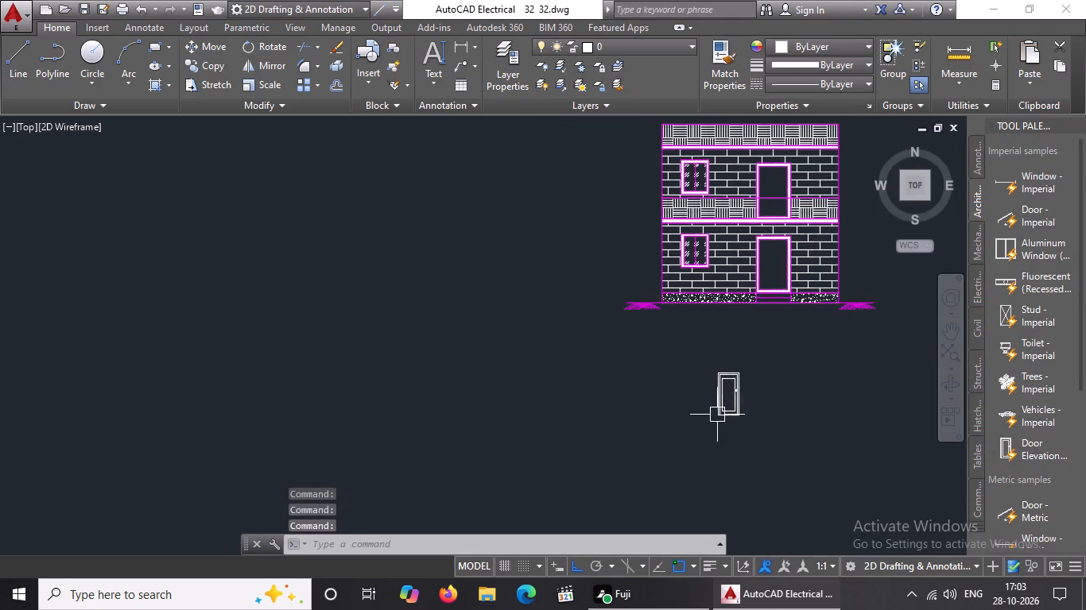
Widen the placed door elevation block by stretching its width grip outward.
{"action": "scroll", "coordinate": [751, 392], "scroll_direction": "up", "scroll_amount": 2}
{"action": "left_click", "coordinate": [720, 438]}
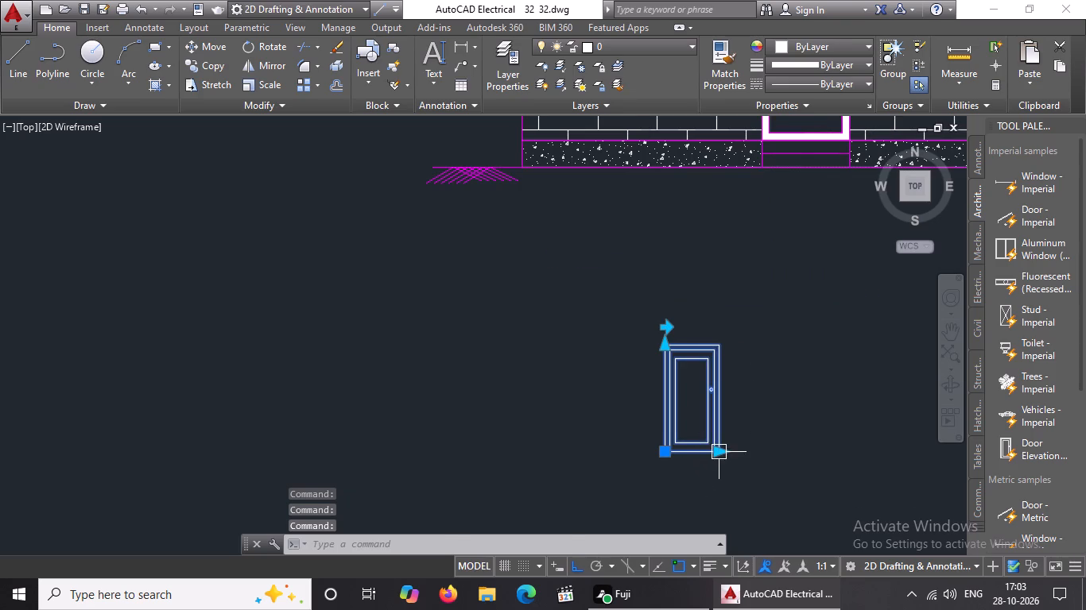
{"action": "left_click_drag", "start_coordinate": [719, 453], "coordinate": [774, 457]}
{"action": "left_click", "coordinate": [801, 460]}
{"action": "left_click_drag", "start_coordinate": [724, 451], "coordinate": [766, 453]}
{"action": "left_click", "coordinate": [797, 457]}
{"action": "scroll", "coordinate": [748, 351], "scroll_direction": "down", "scroll_amount": 3}
{"action": "key", "text": "Escape"}
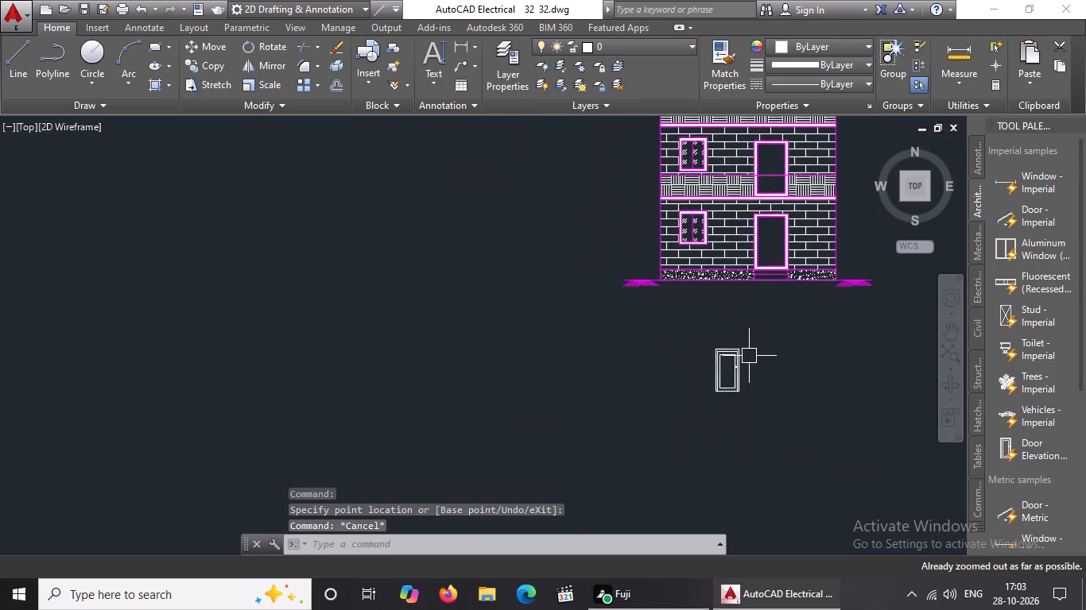
Move the door block with Ortho off into the ground-floor door opening, centred within the white frame.
{"action": "scroll", "coordinate": [744, 360], "scroll_direction": "up", "scroll_amount": 3}
{"action": "left_click", "coordinate": [707, 391]}
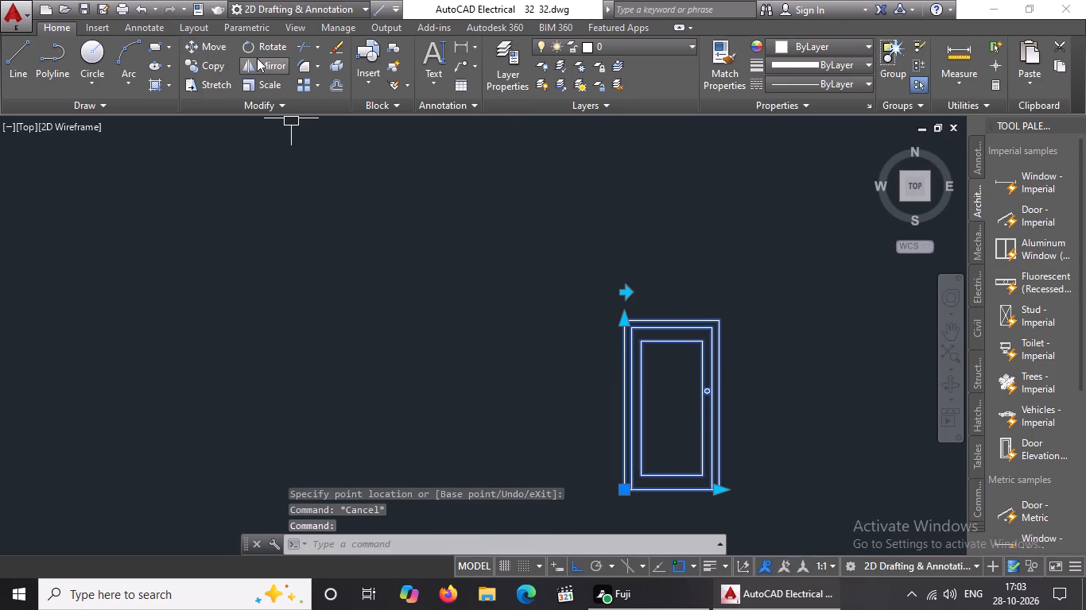
{"action": "left_click_drag", "start_coordinate": [216, 49], "coordinate": [220, 61]}
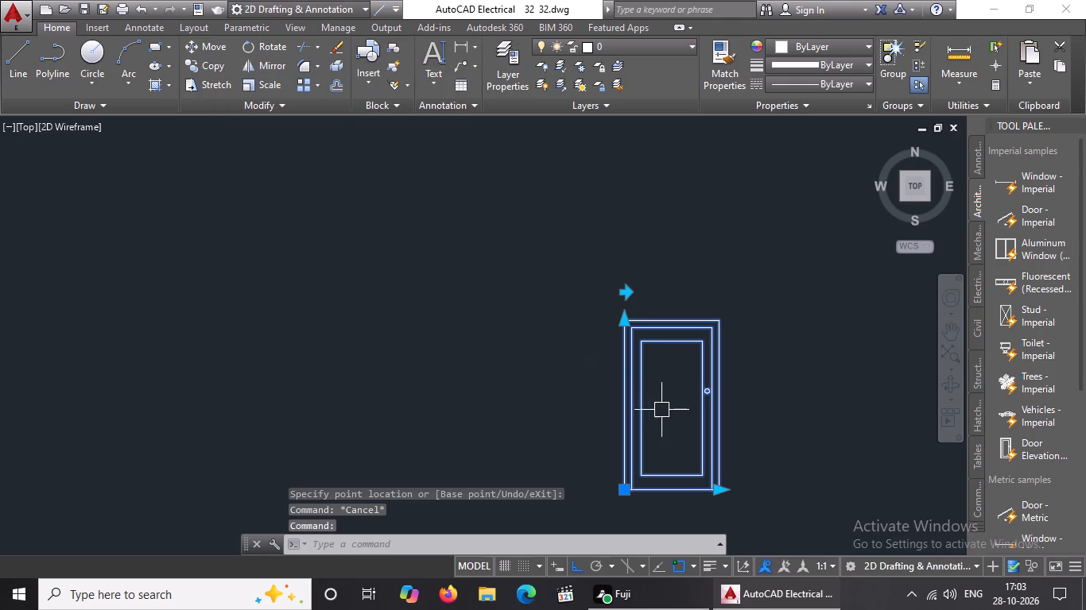
{"action": "left_click", "coordinate": [219, 40]}
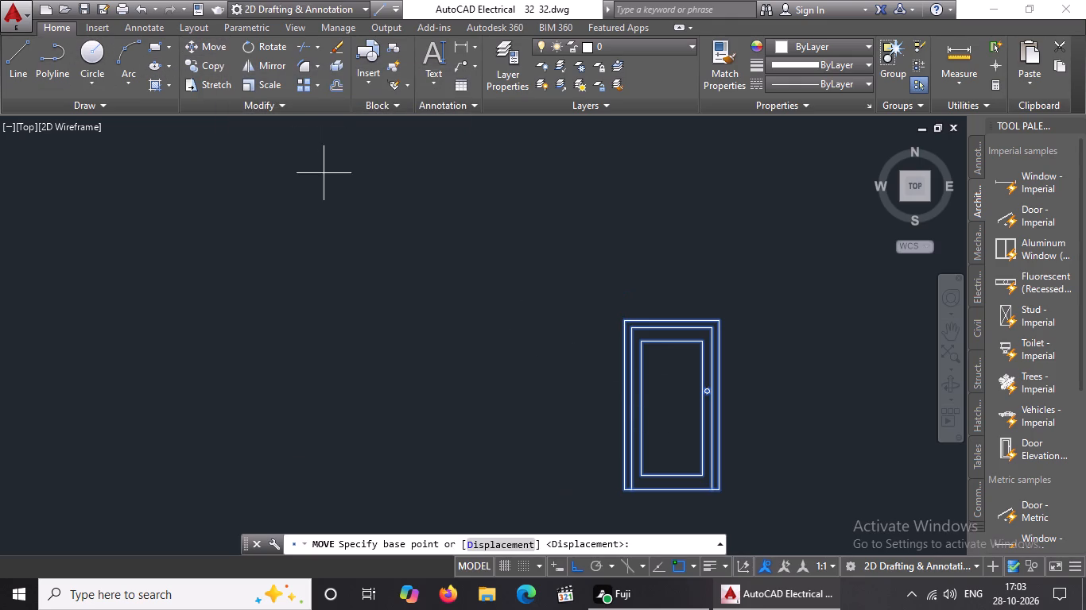
{"action": "left_click", "coordinate": [669, 404]}
{"action": "scroll", "coordinate": [667, 382], "scroll_direction": "down", "scroll_amount": 4}
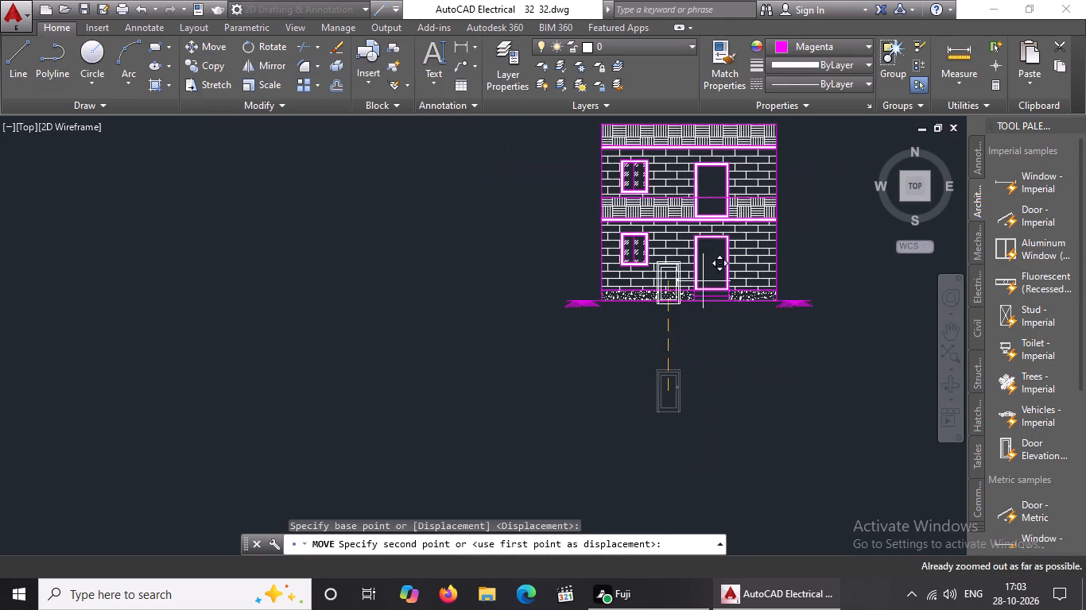
{"action": "scroll", "coordinate": [712, 258], "scroll_direction": "up", "scroll_amount": 1}
{"action": "left_click", "coordinate": [575, 561]}
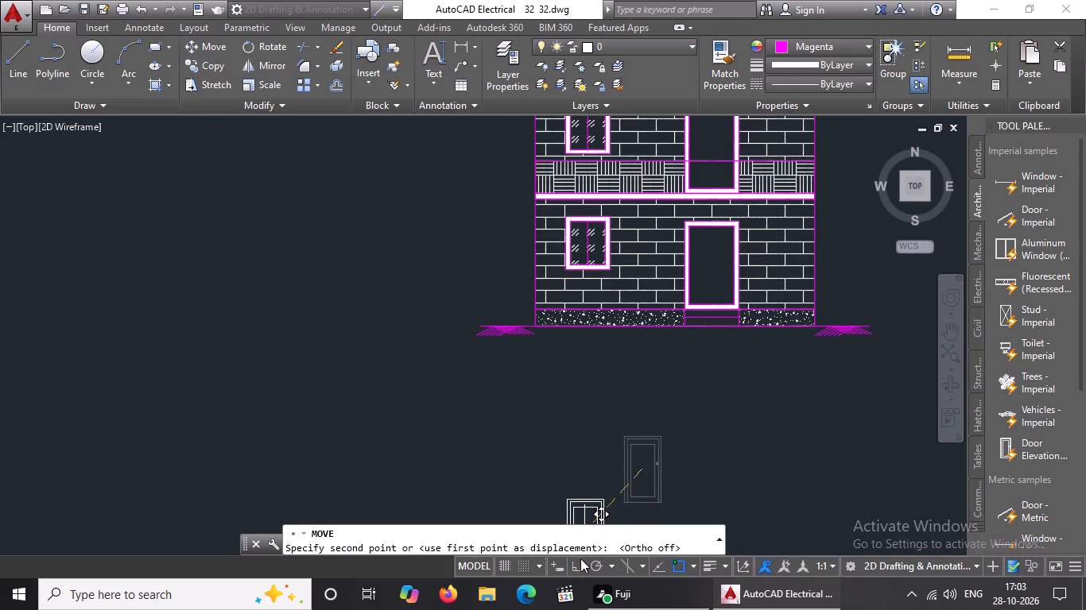
{"action": "scroll", "coordinate": [719, 280], "scroll_direction": "up", "scroll_amount": 2}
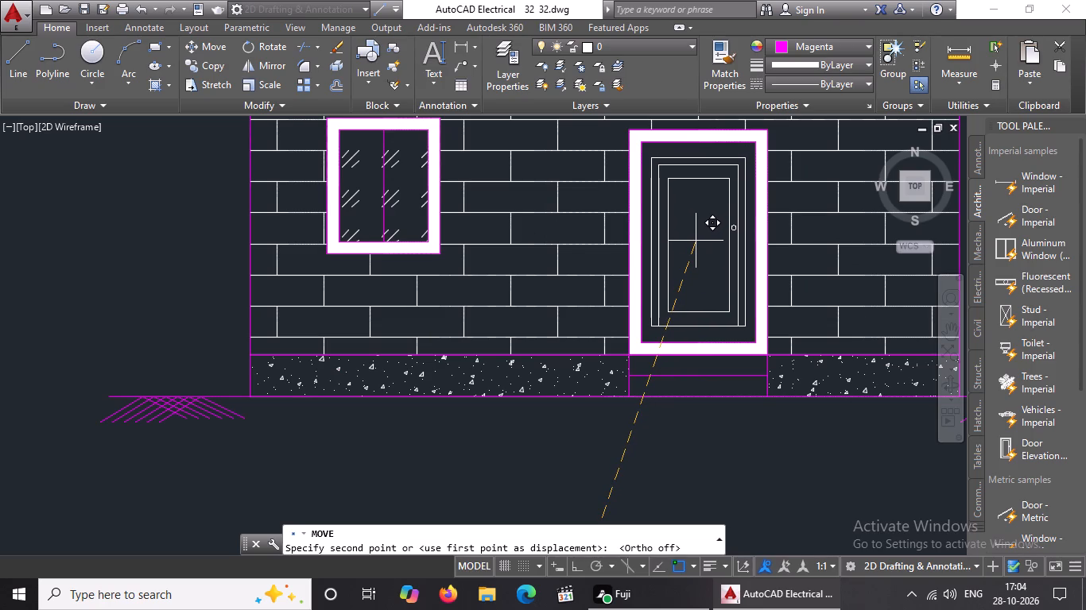
{"action": "left_click", "coordinate": [696, 240]}
{"action": "scroll", "coordinate": [711, 253], "scroll_direction": "down", "scroll_amount": 3}
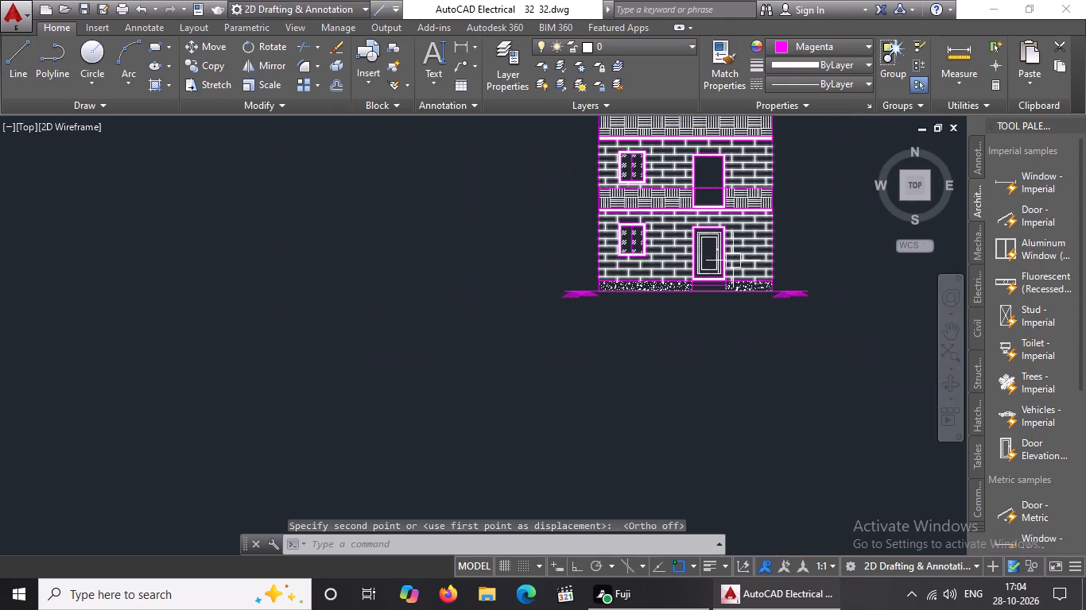
{"action": "key", "text": "Escape"}
Copy the ground-floor door block straight up into the upper-floor door opening, centred within its frame.
{"action": "scroll", "coordinate": [729, 250], "scroll_direction": "up", "scroll_amount": 2}
{"action": "left_click", "coordinate": [692, 232]}
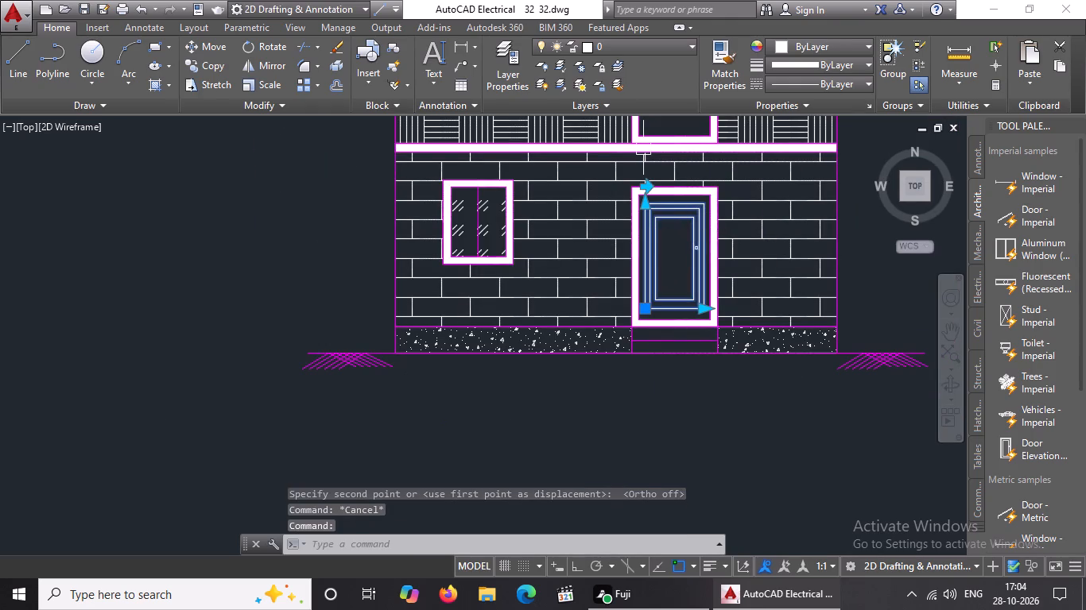
{"action": "left_click", "coordinate": [199, 57]}
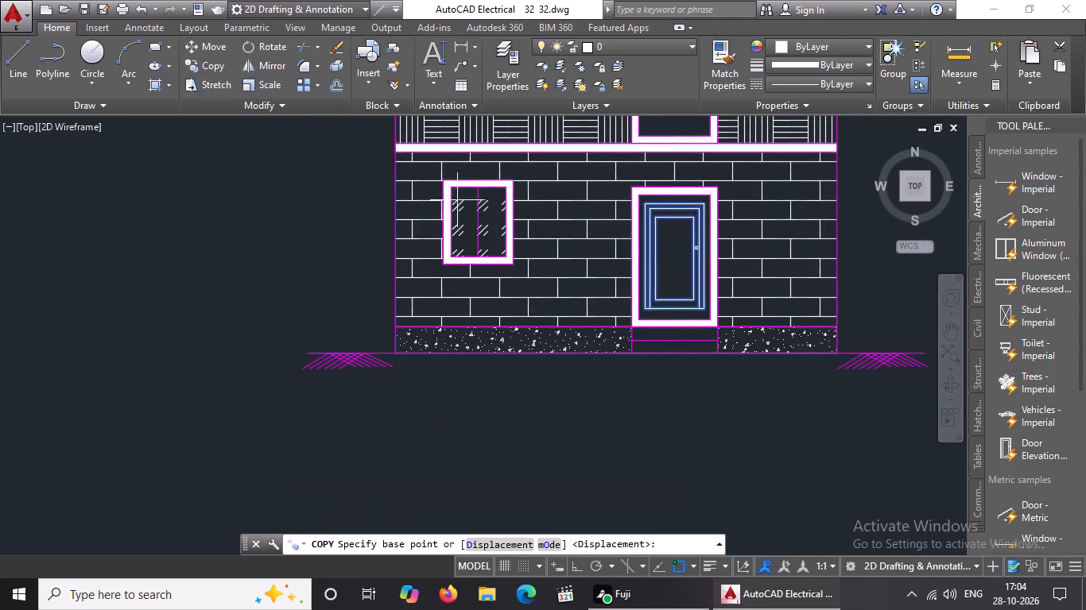
{"action": "scroll", "coordinate": [655, 270], "scroll_direction": "down", "scroll_amount": 2}
{"action": "scroll", "coordinate": [656, 241], "scroll_direction": "up", "scroll_amount": 1}
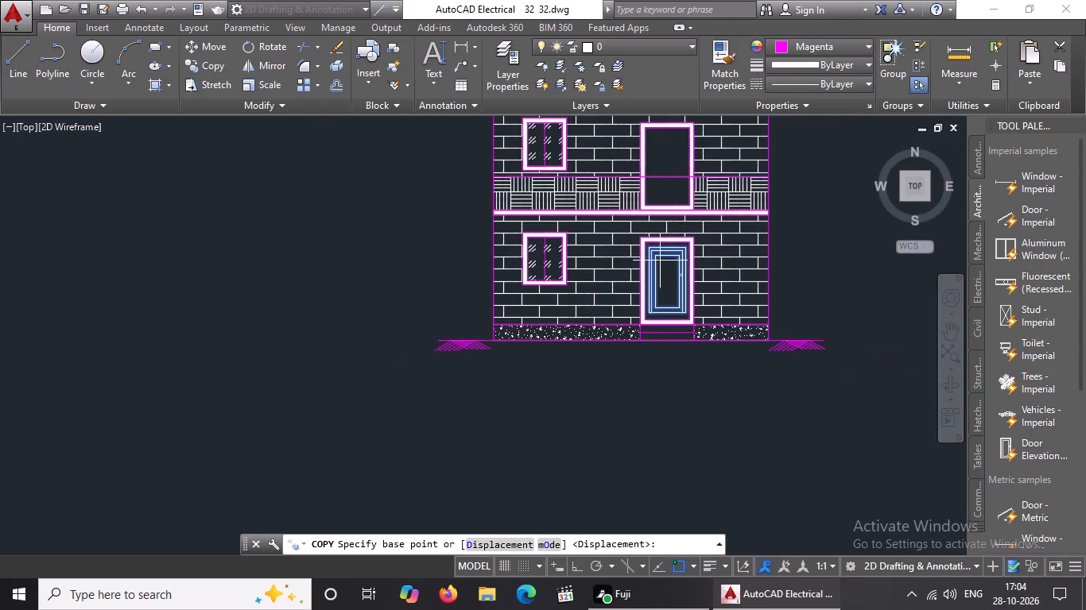
{"action": "left_click", "coordinate": [665, 279]}
{"action": "scroll", "coordinate": [665, 279], "scroll_direction": "down", "scroll_amount": 2}
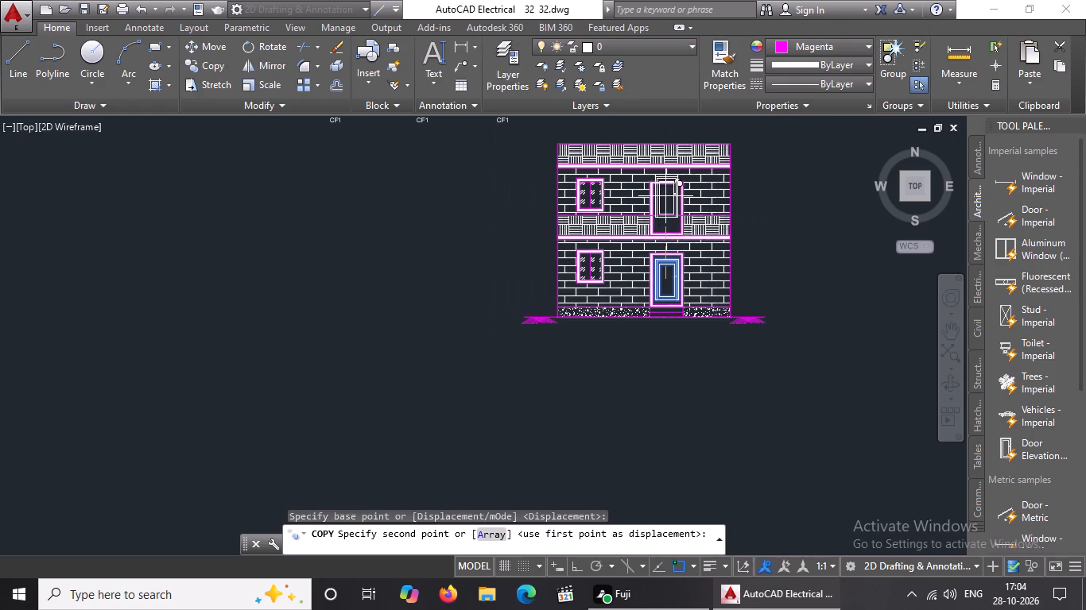
{"action": "scroll", "coordinate": [665, 196], "scroll_direction": "up", "scroll_amount": 3}
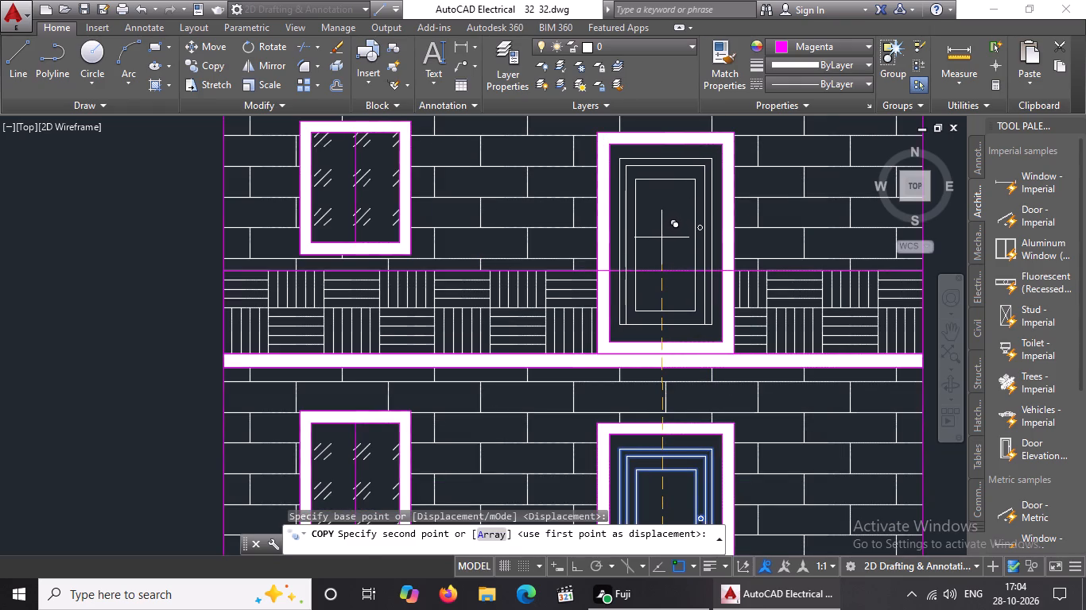
{"action": "left_click", "coordinate": [661, 237]}
{"action": "key", "text": "Escape"}
Close the tool palettes.
{"action": "scroll", "coordinate": [630, 250], "scroll_direction": "down", "scroll_amount": 3}
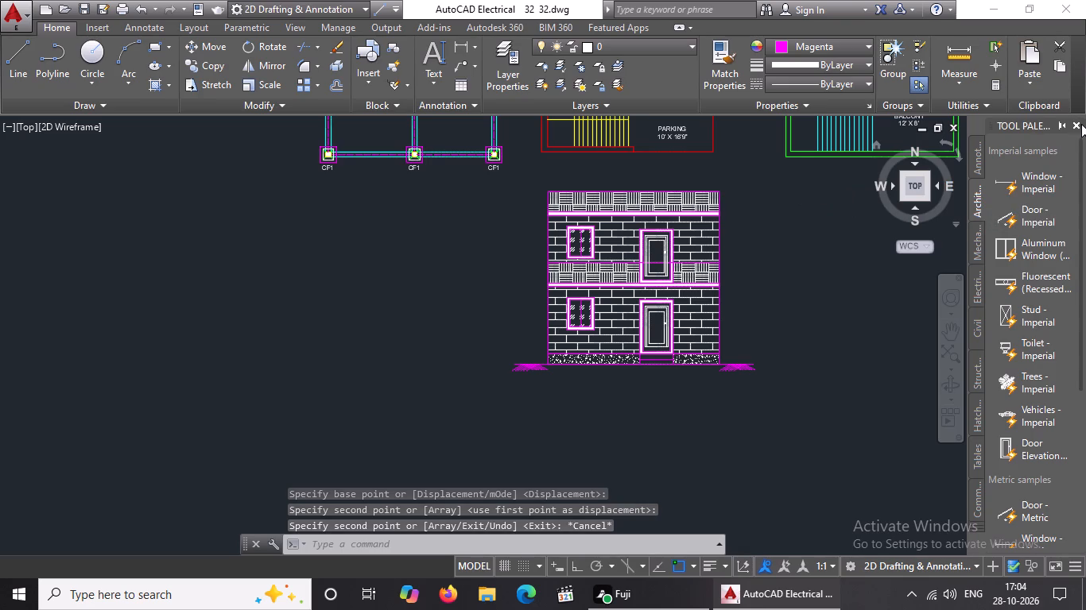
{"action": "left_click", "coordinate": [1080, 124]}
{"action": "key", "text": "Escape"}
Fill the upper-floor door's inner panel with the SOLID hatch, both above and below the band line crossing it.
{"action": "scroll", "coordinate": [824, 213], "scroll_direction": "up", "scroll_amount": 2}
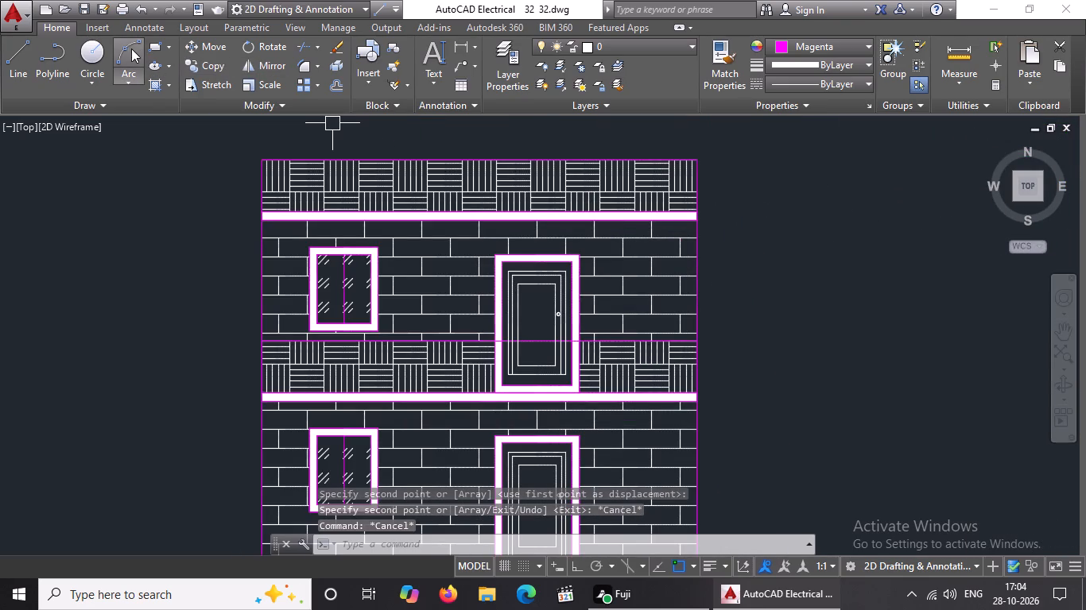
{"action": "left_click", "coordinate": [169, 79]}
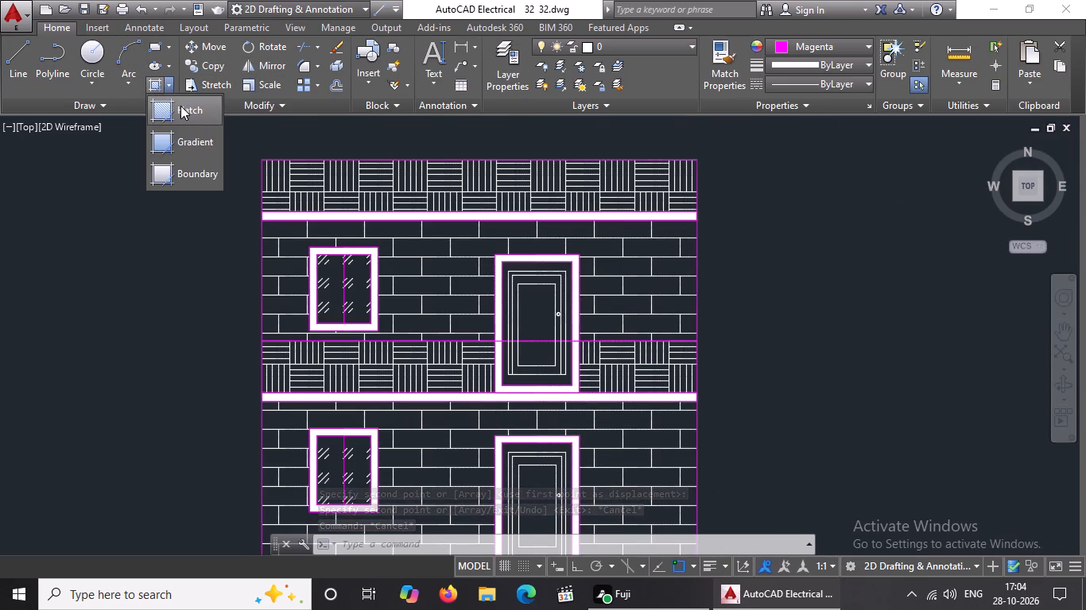
{"action": "left_click", "coordinate": [180, 106]}
{"action": "scroll", "coordinate": [172, 81], "scroll_direction": "up", "scroll_amount": 6}
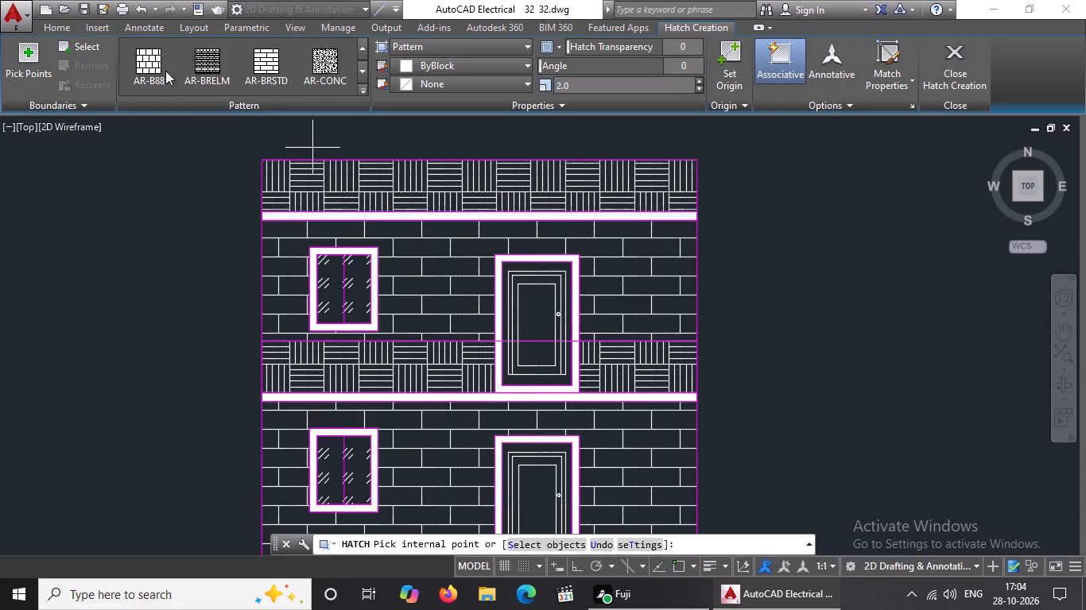
{"action": "scroll", "coordinate": [165, 71], "scroll_direction": "up", "scroll_amount": 6}
{"action": "left_click", "coordinate": [152, 66]}
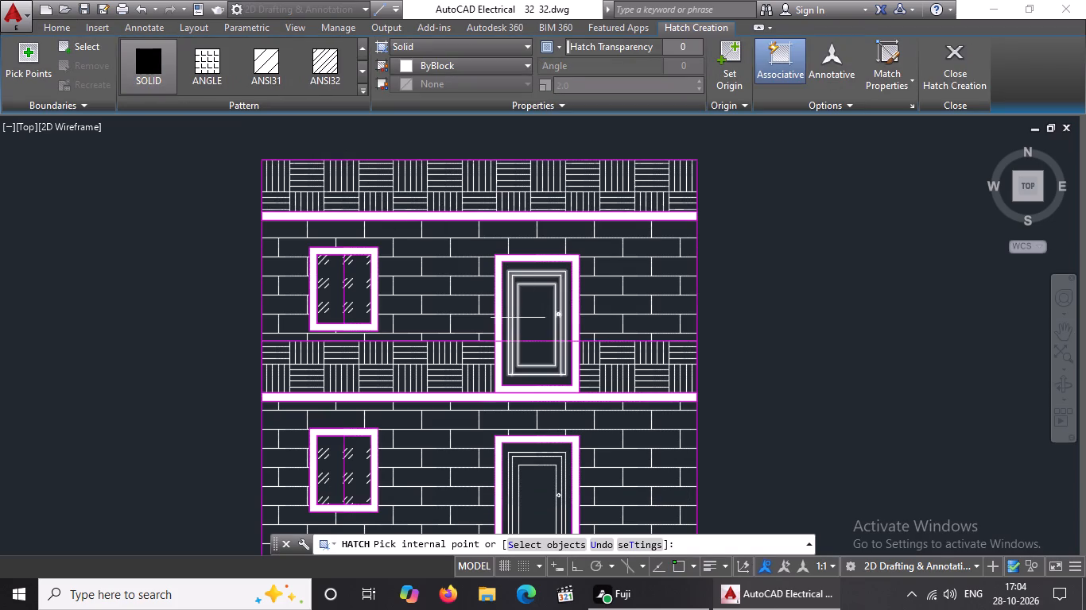
{"action": "scroll", "coordinate": [526, 314], "scroll_direction": "up", "scroll_amount": 4}
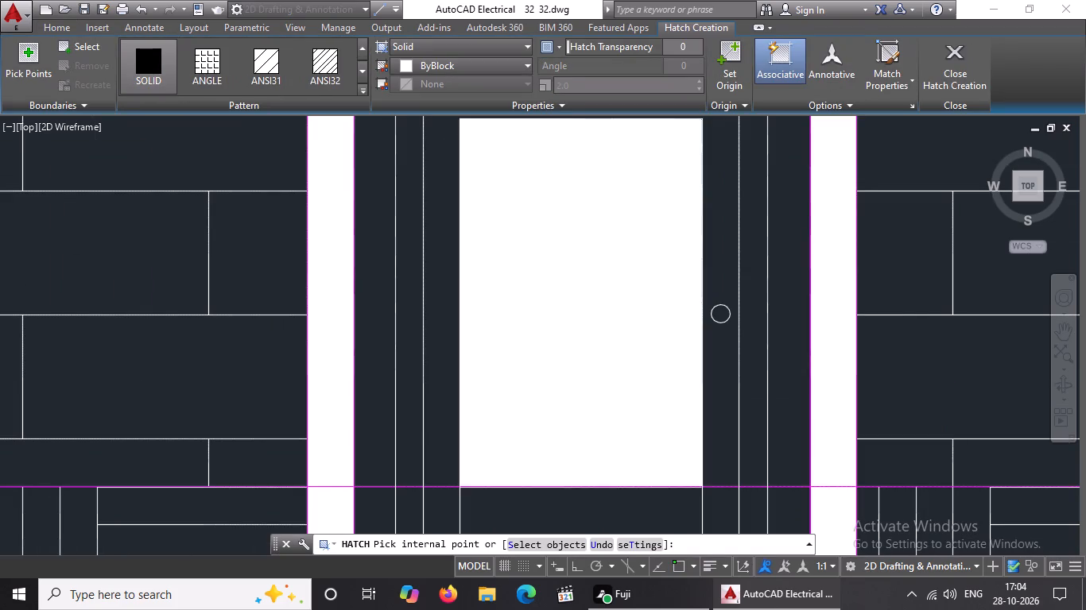
{"action": "left_click", "coordinate": [556, 284]}
{"action": "scroll", "coordinate": [568, 293], "scroll_direction": "down", "scroll_amount": 2}
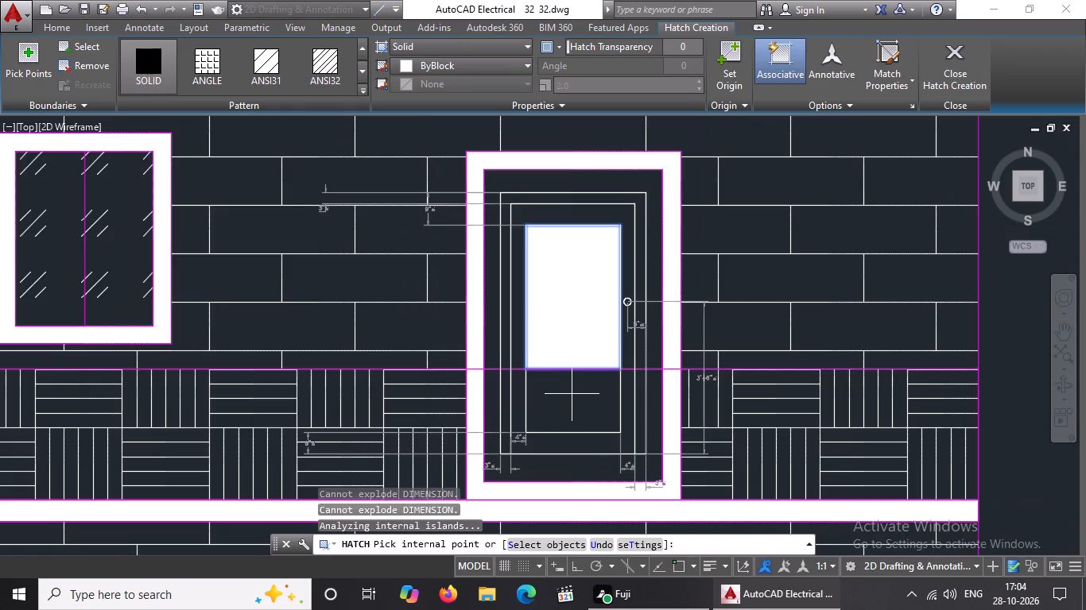
{"action": "left_click", "coordinate": [570, 399]}
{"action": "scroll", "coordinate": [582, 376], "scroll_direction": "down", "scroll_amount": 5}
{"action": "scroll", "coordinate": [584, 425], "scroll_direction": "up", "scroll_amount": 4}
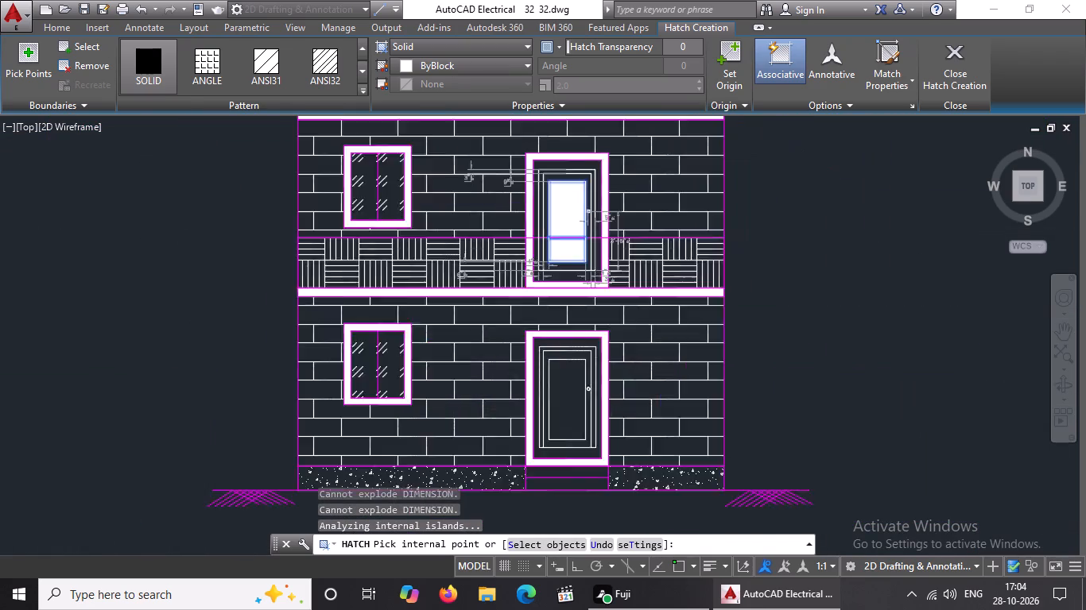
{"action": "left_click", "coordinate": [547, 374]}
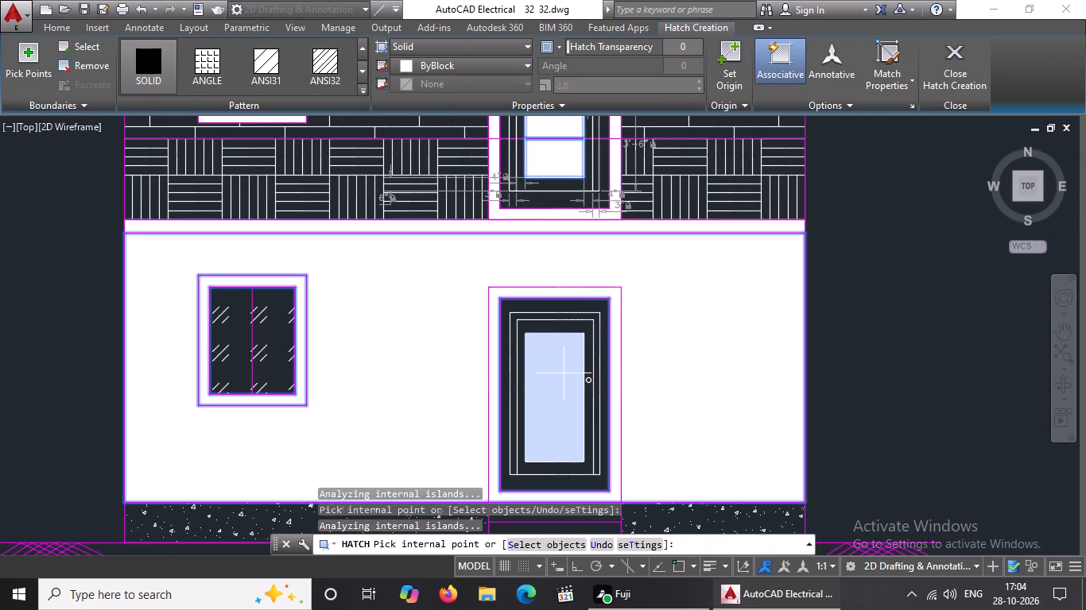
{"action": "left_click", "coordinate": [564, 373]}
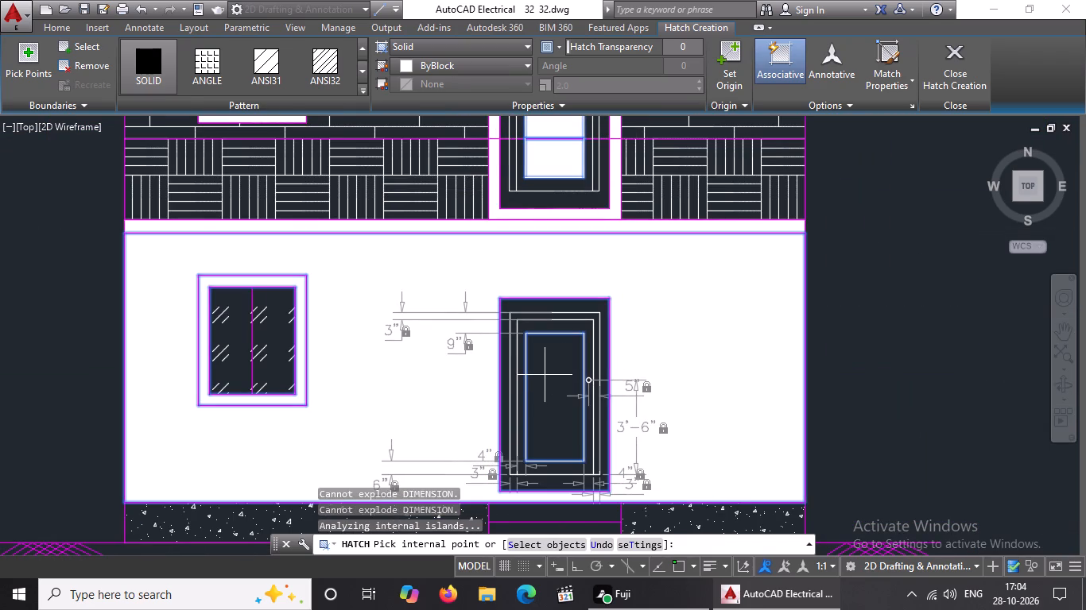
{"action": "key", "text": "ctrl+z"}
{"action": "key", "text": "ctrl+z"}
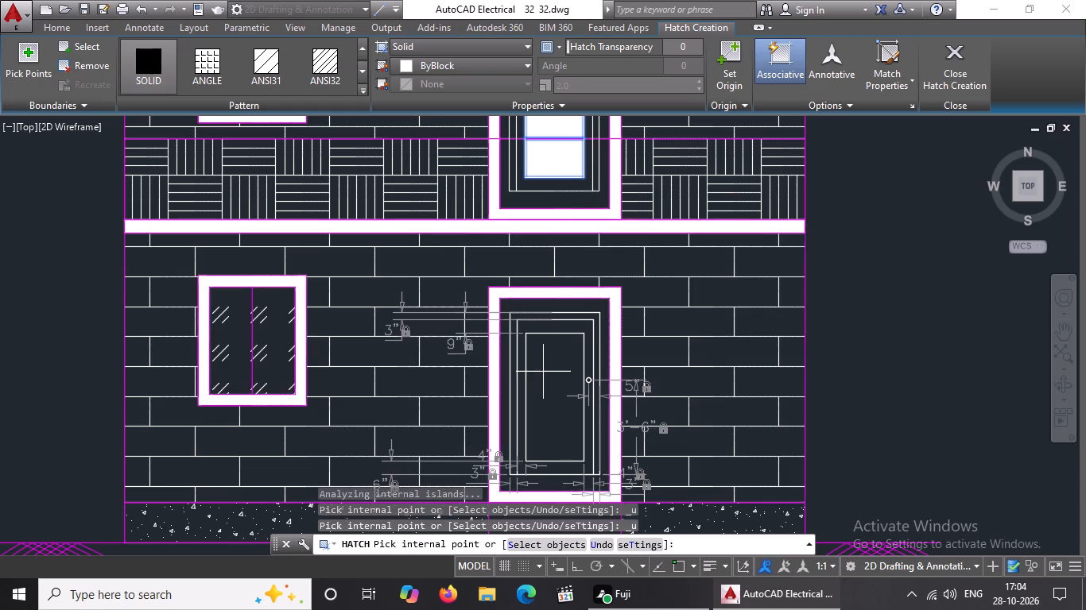
Fill the ground-floor door's inner panel with the SOLID hatch and finish hatching.
{"action": "scroll", "coordinate": [560, 388], "scroll_direction": "up", "scroll_amount": 2}
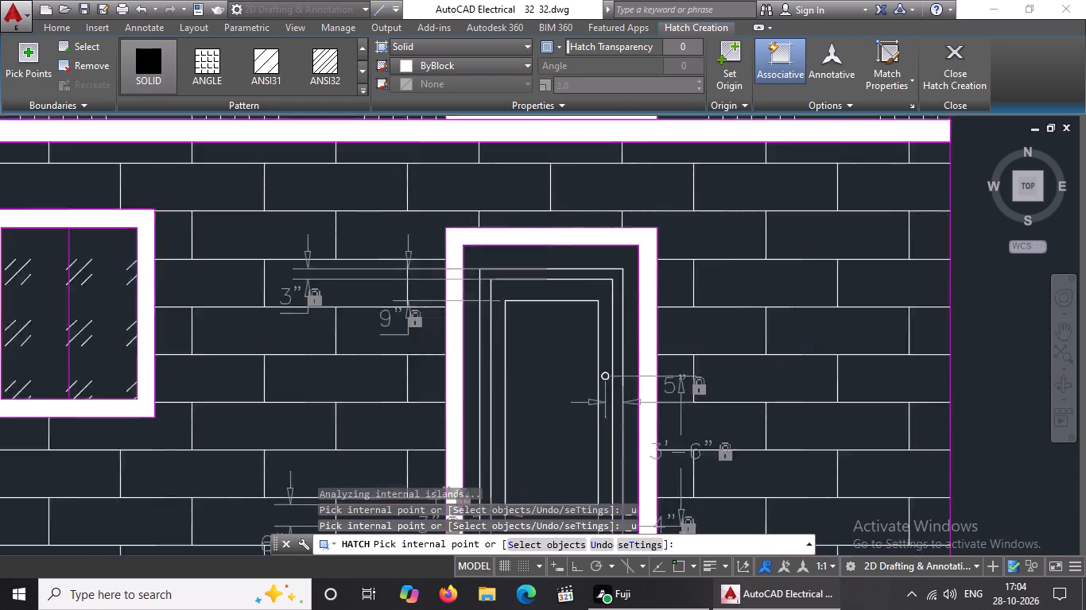
{"action": "left_click", "coordinate": [533, 349]}
{"action": "scroll", "coordinate": [518, 308], "scroll_direction": "down", "scroll_amount": 2}
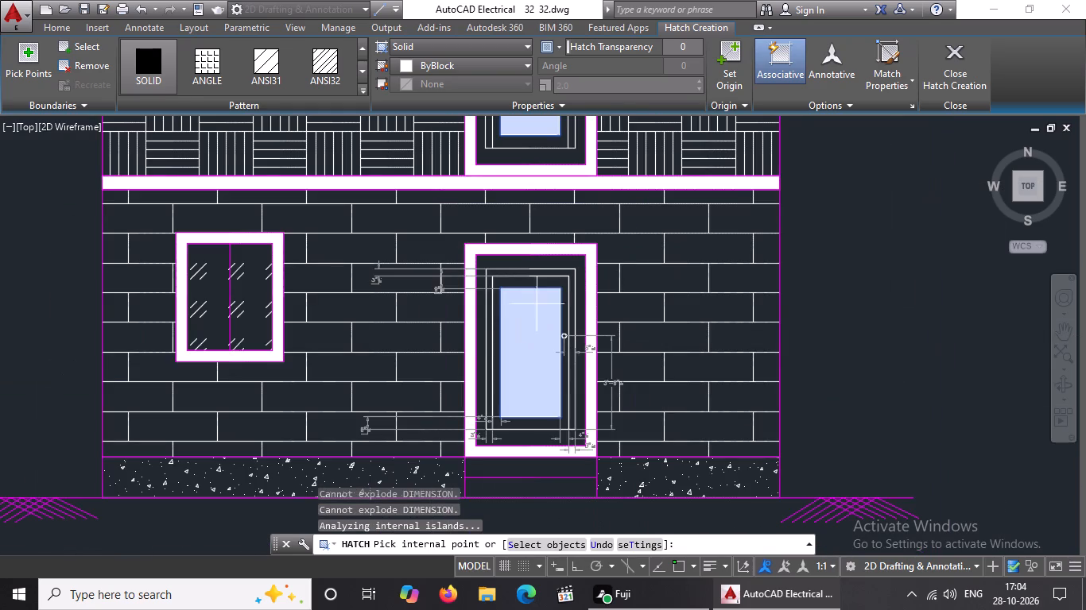
{"action": "left_click", "coordinate": [946, 74]}
Examine the hatched walls, windows and filled doors of the whole front elevation below the floor plans.
{"action": "scroll", "coordinate": [653, 303], "scroll_direction": "down", "scroll_amount": 1}
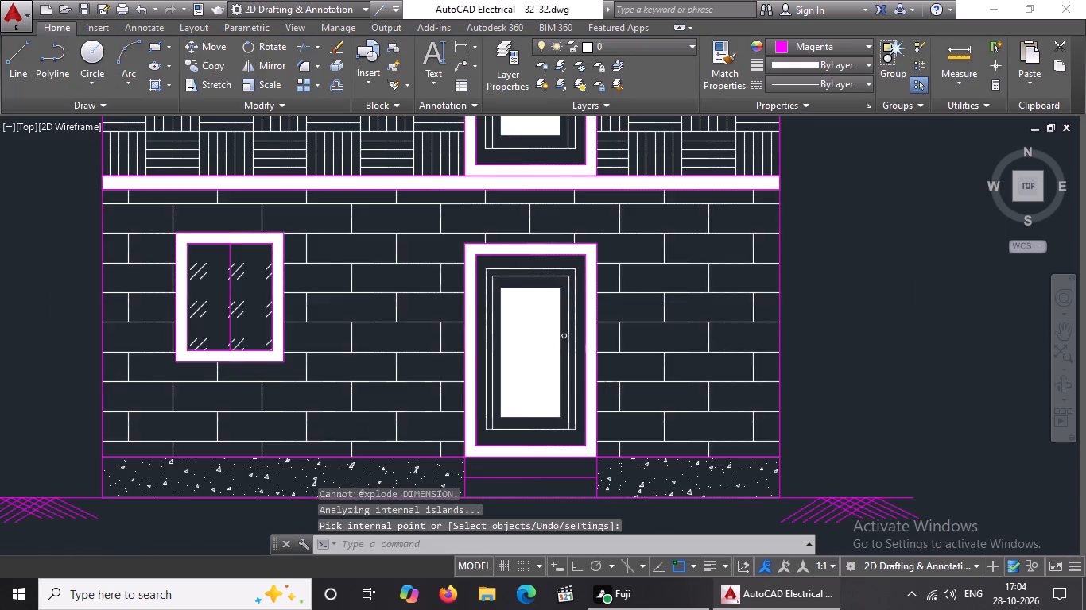
{"action": "scroll", "coordinate": [653, 303], "scroll_direction": "down", "scroll_amount": 1}
{"action": "middle_click_drag", "start_coordinate": [642, 311], "coordinate": [622, 583]}
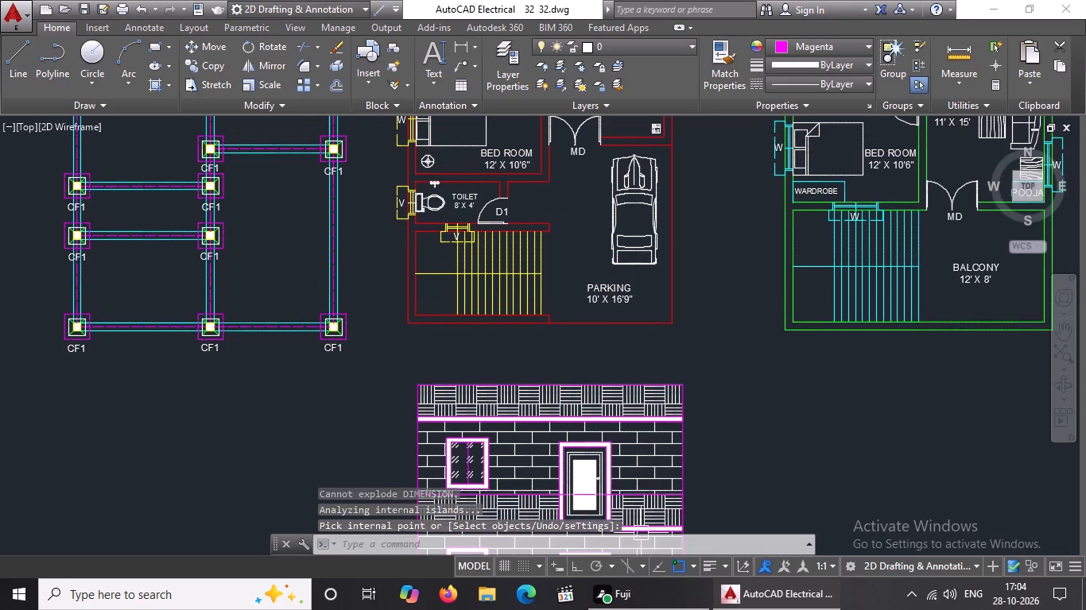
{"action": "key", "text": "Escape"}
{"action": "key", "text": "Escape"}
{"action": "key", "text": "Escape"}
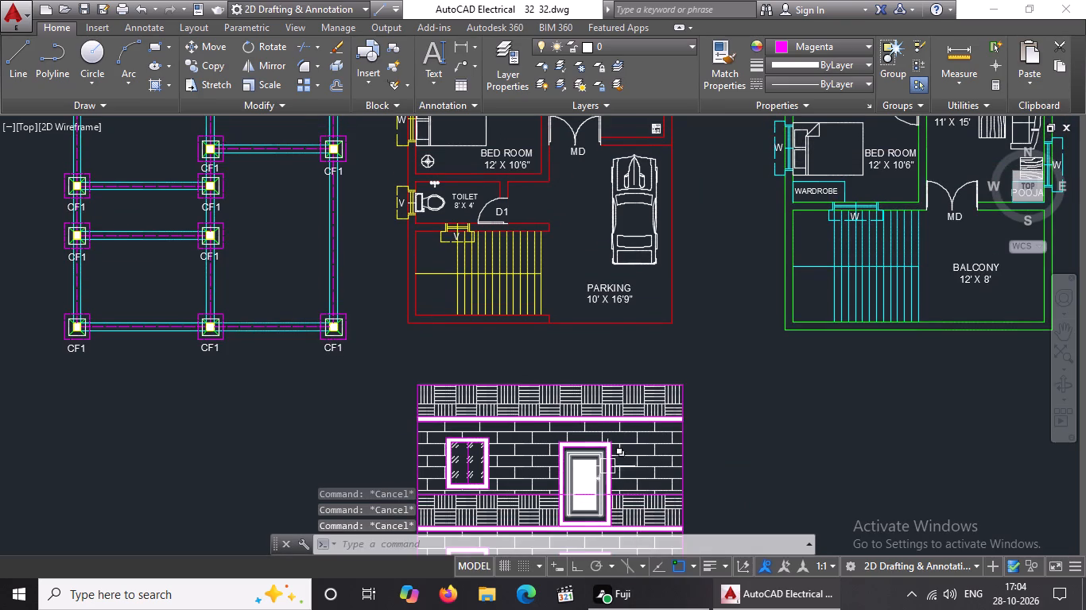
{"action": "middle_click_drag", "start_coordinate": [533, 452], "coordinate": [521, 427]}
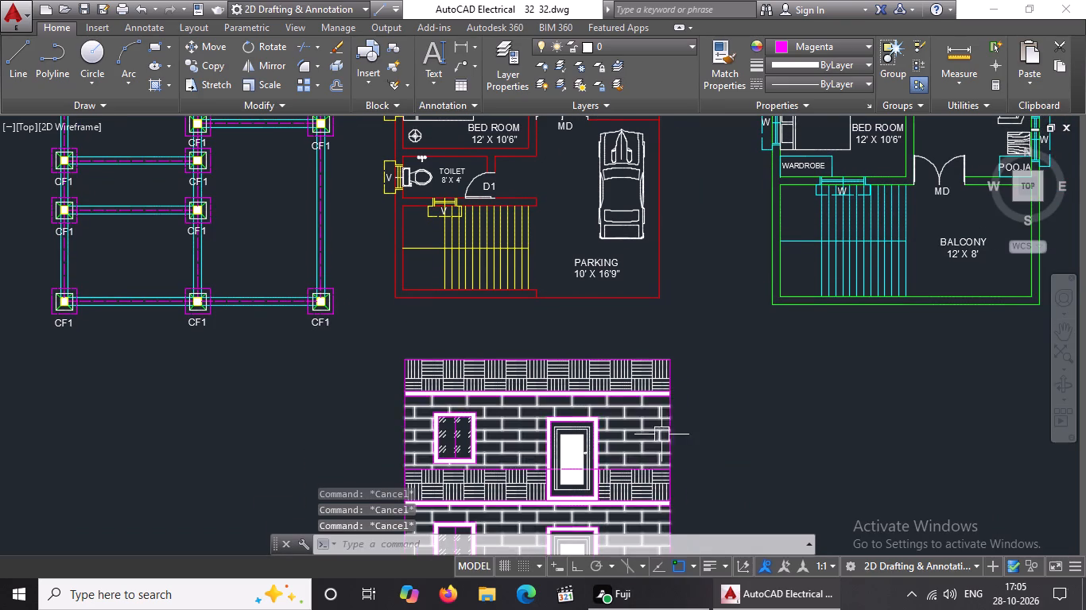
{"action": "middle_click_drag", "start_coordinate": [676, 424], "coordinate": [585, 303]}
{"action": "middle_click", "coordinate": [579, 293]}
{"action": "scroll", "coordinate": [577, 291], "scroll_direction": "up", "scroll_amount": 1}
{"action": "scroll", "coordinate": [550, 368], "scroll_direction": "down", "scroll_amount": 1}
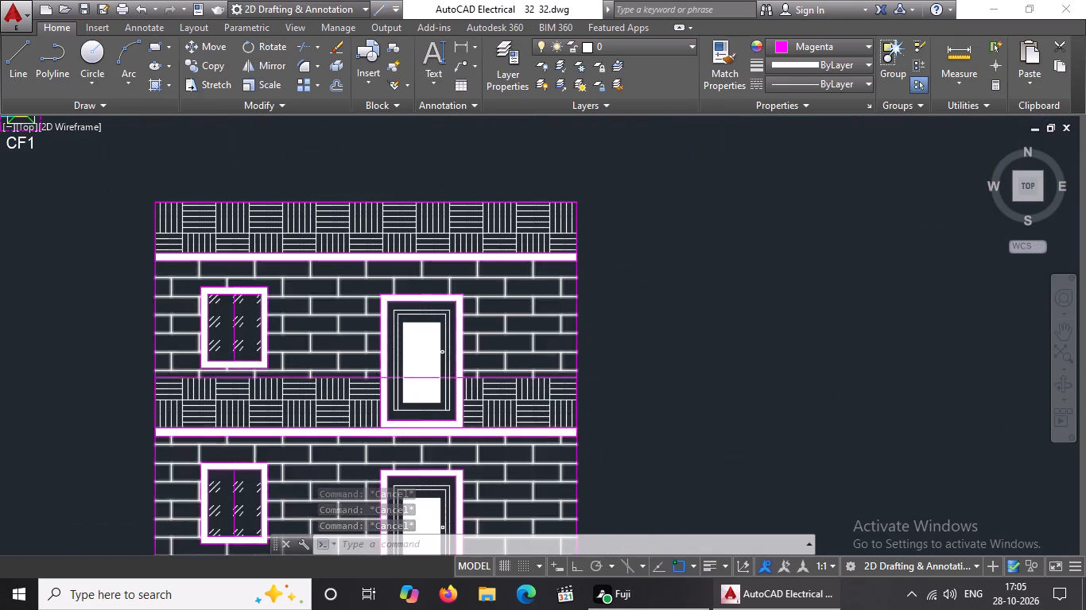
{"action": "middle_click_drag", "start_coordinate": [471, 462], "coordinate": [498, 392]}
{"action": "scroll", "coordinate": [498, 393], "scroll_direction": "down", "scroll_amount": 1}
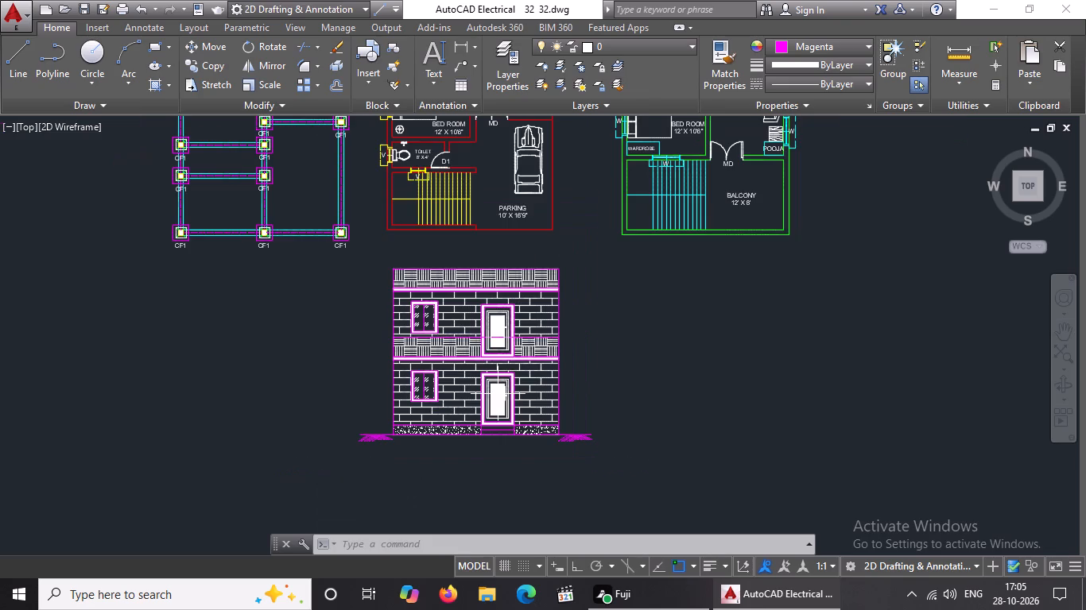
Copy the MD door label from the ground floor plan to just above the ground line at the elevation's right end.
{"action": "middle_click_drag", "start_coordinate": [521, 280], "coordinate": [537, 366]}
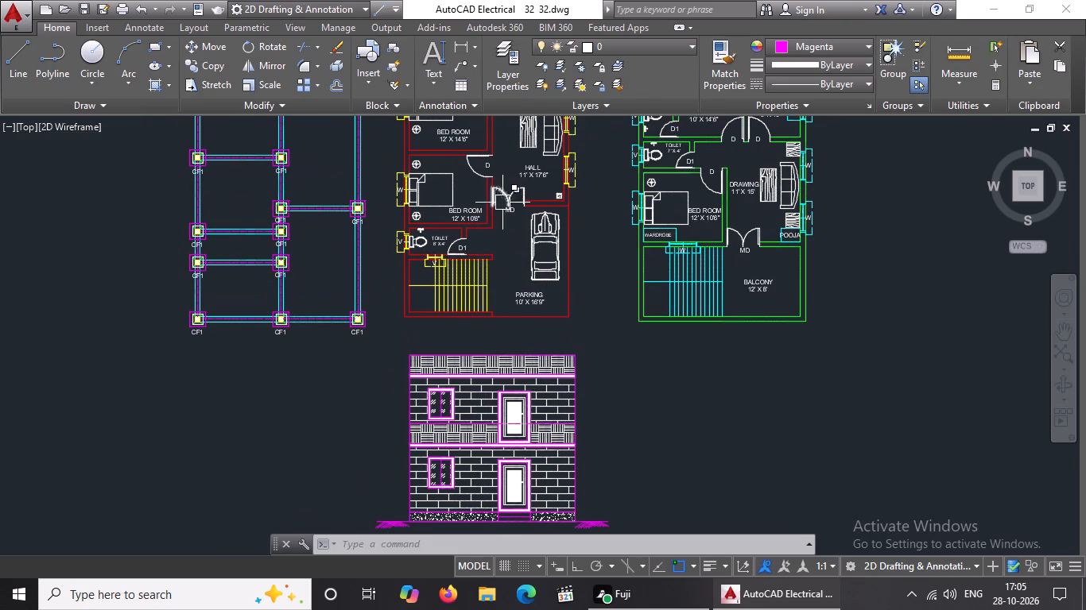
{"action": "scroll", "coordinate": [502, 203], "scroll_direction": "up", "scroll_amount": 1}
{"action": "left_click", "coordinate": [518, 214]}
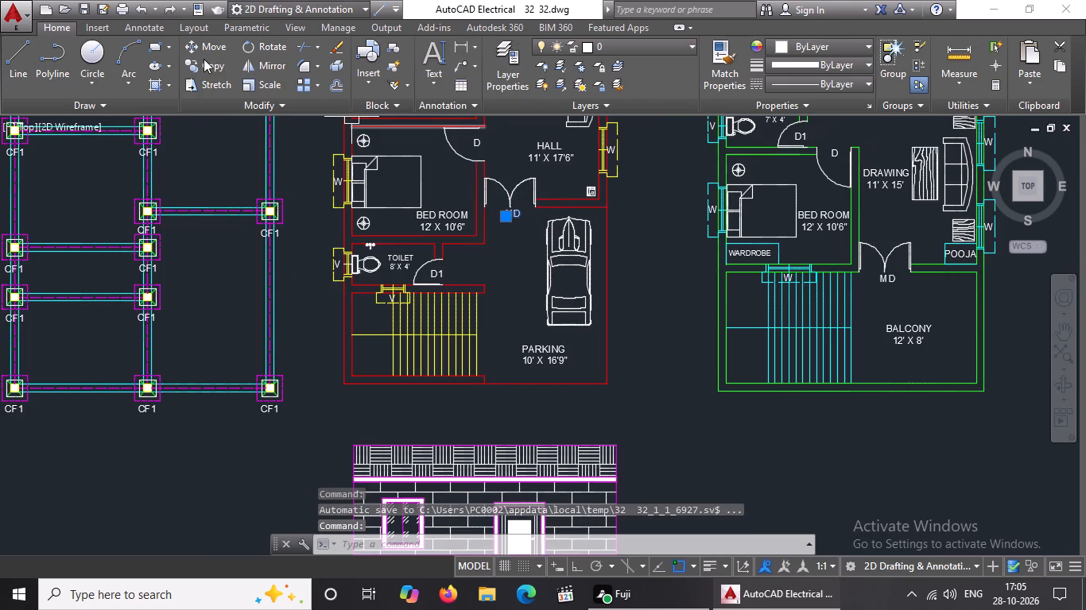
{"action": "left_click", "coordinate": [204, 59]}
{"action": "left_click", "coordinate": [518, 214]}
{"action": "scroll", "coordinate": [518, 214], "scroll_direction": "down", "scroll_amount": 4}
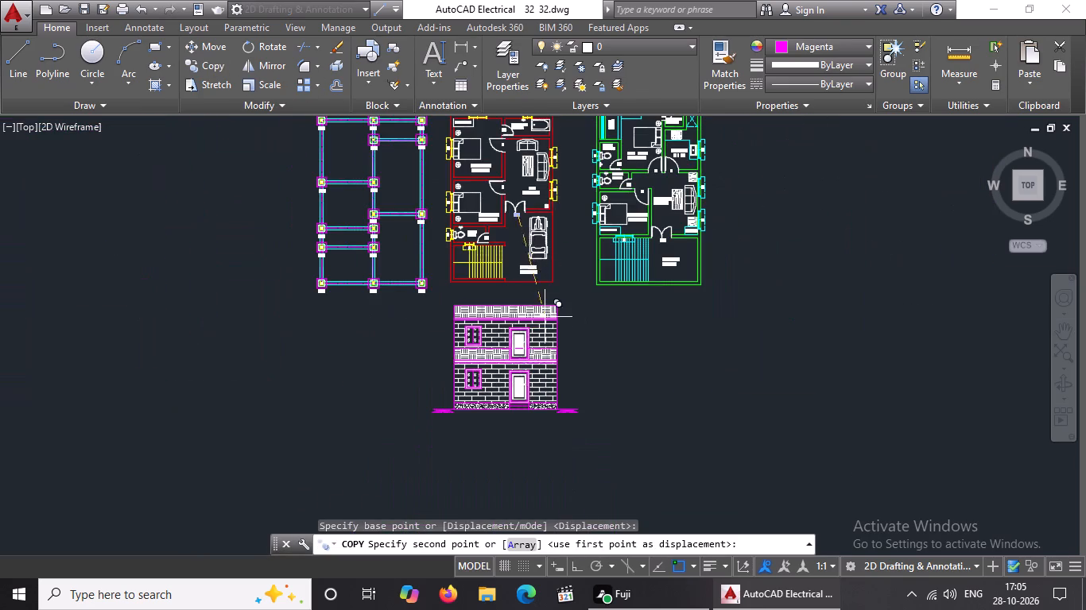
{"action": "scroll", "coordinate": [520, 446], "scroll_direction": "up", "scroll_amount": 3}
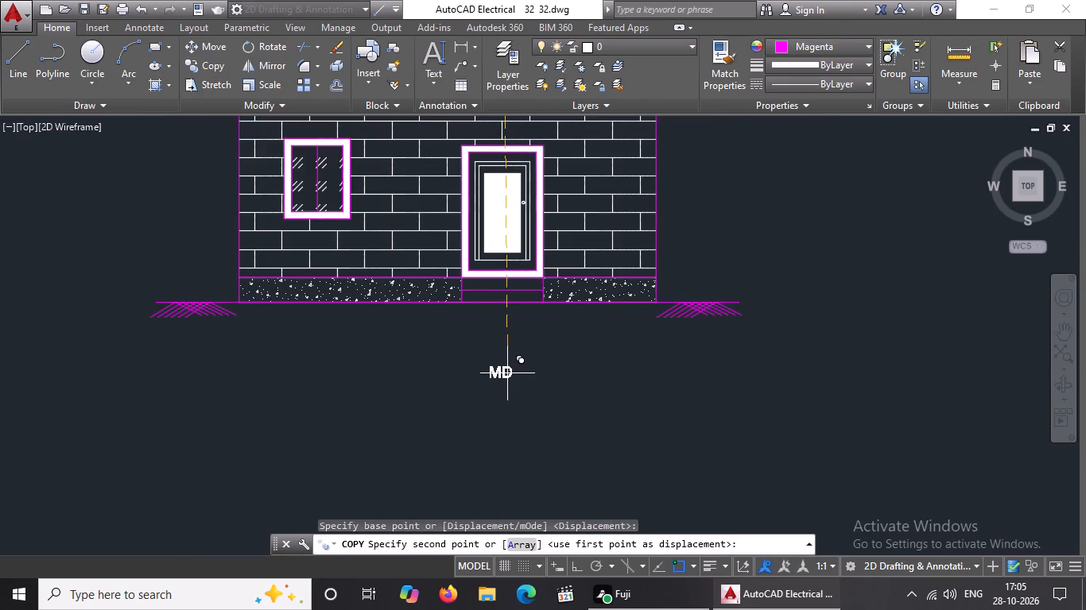
{"action": "scroll", "coordinate": [532, 364], "scroll_direction": "up", "scroll_amount": 2}
{"action": "scroll", "coordinate": [637, 282], "scroll_direction": "down", "scroll_amount": 3}
{"action": "scroll", "coordinate": [702, 254], "scroll_direction": "up", "scroll_amount": 2}
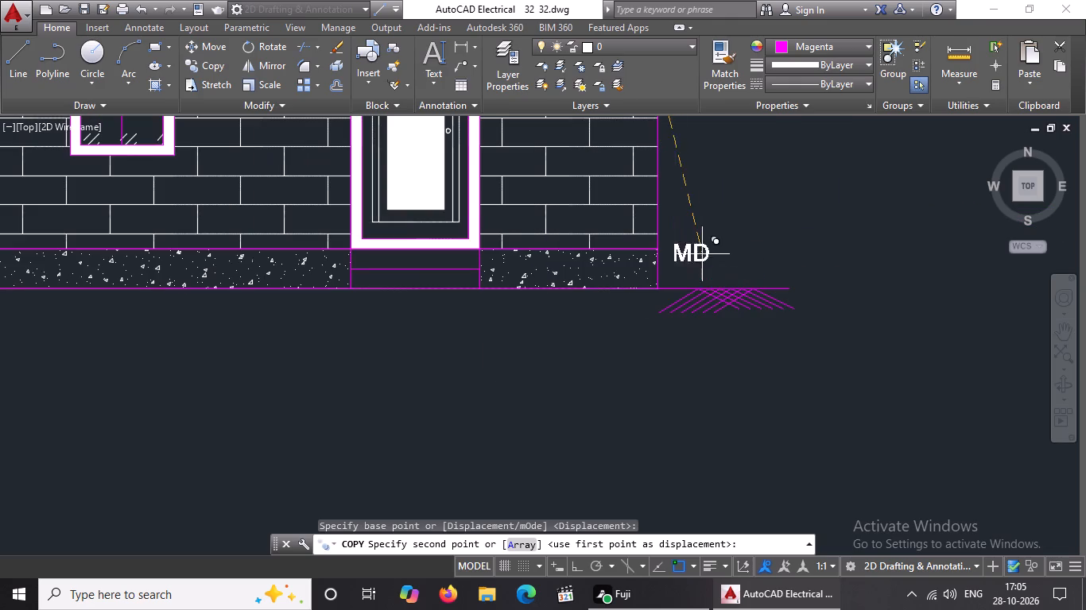
{"action": "left_click", "coordinate": [737, 270]}
{"action": "key", "text": "Escape"}
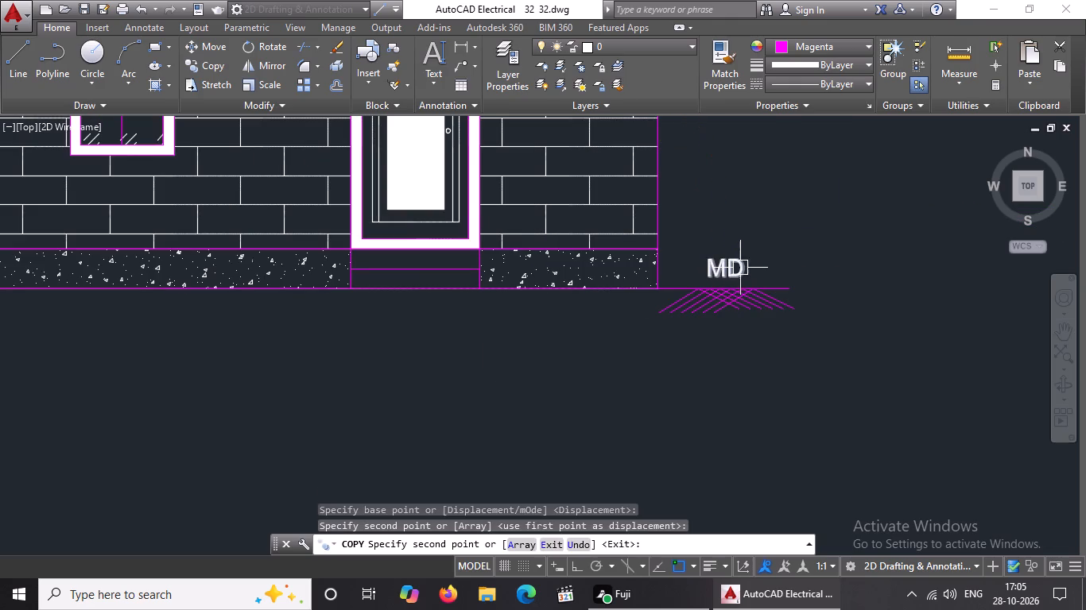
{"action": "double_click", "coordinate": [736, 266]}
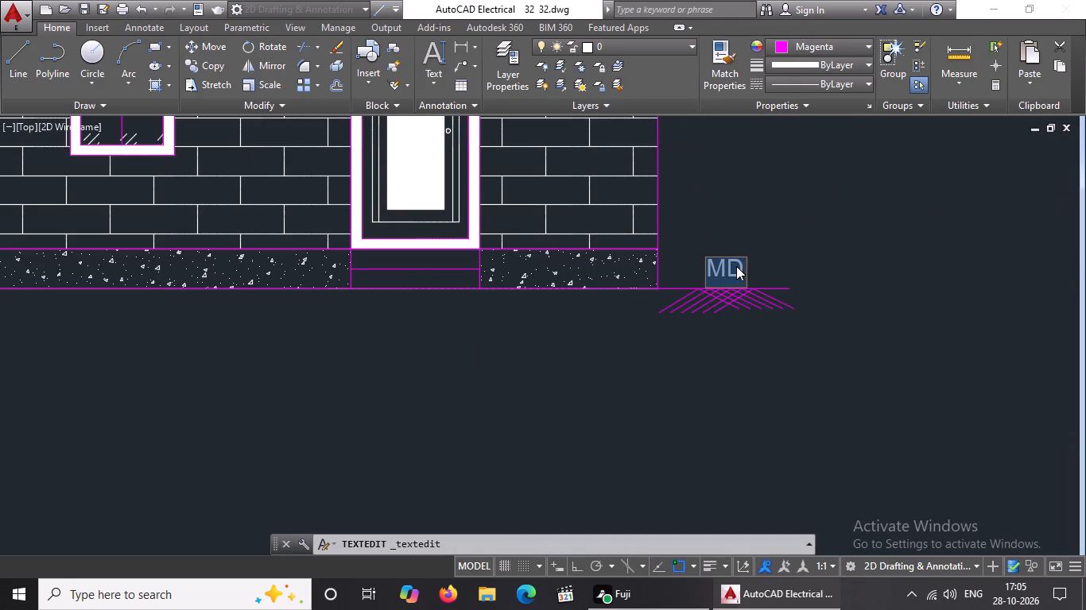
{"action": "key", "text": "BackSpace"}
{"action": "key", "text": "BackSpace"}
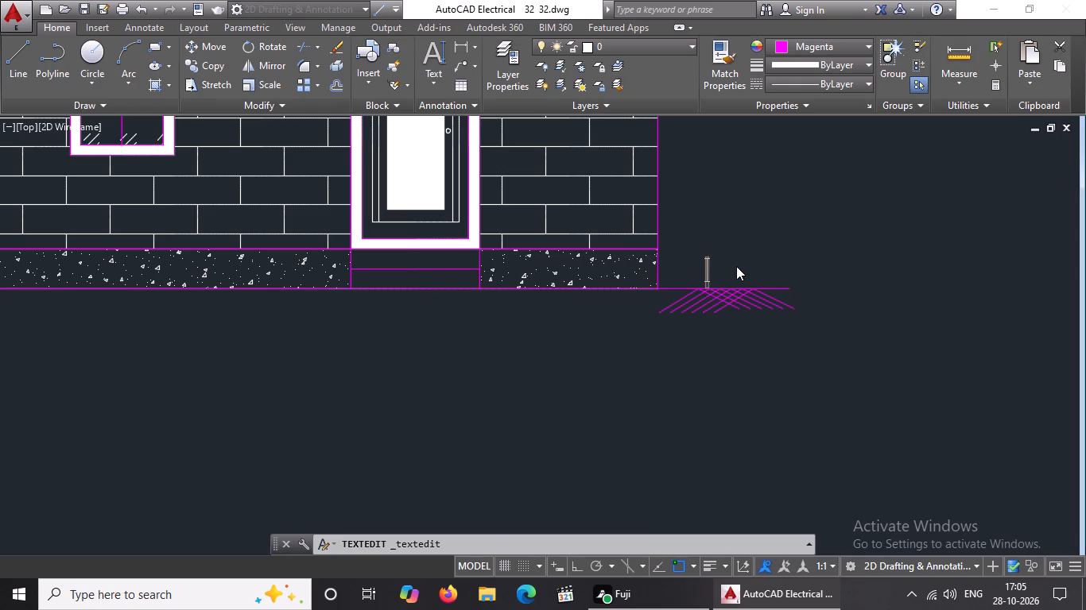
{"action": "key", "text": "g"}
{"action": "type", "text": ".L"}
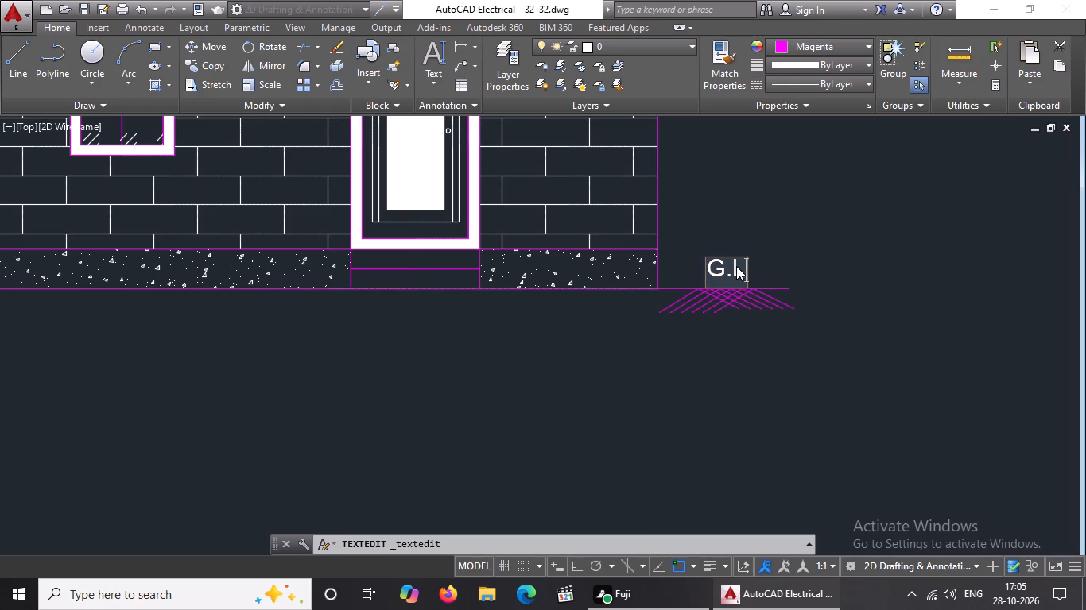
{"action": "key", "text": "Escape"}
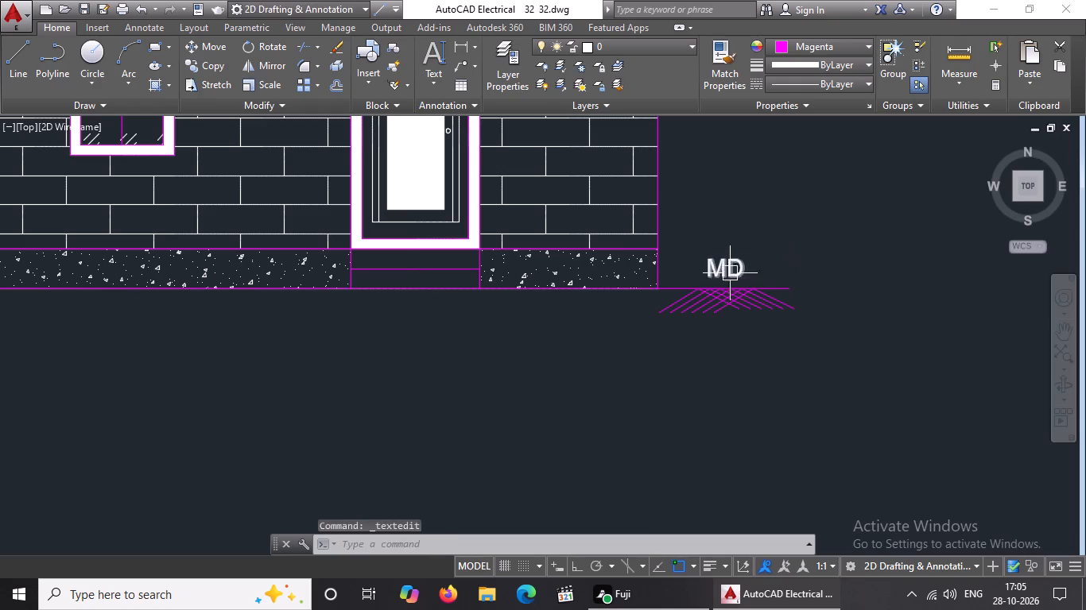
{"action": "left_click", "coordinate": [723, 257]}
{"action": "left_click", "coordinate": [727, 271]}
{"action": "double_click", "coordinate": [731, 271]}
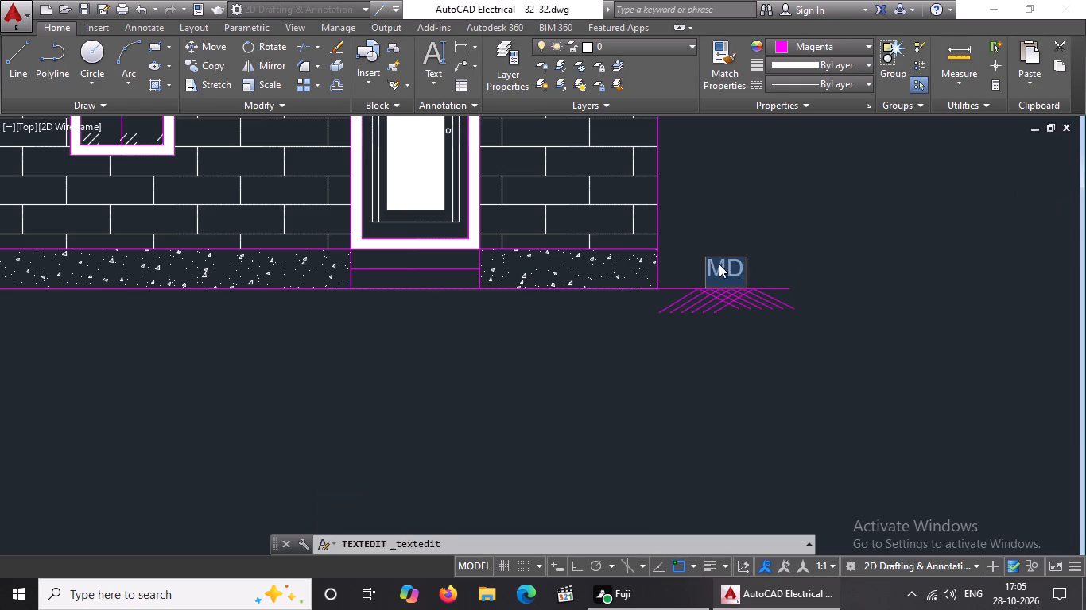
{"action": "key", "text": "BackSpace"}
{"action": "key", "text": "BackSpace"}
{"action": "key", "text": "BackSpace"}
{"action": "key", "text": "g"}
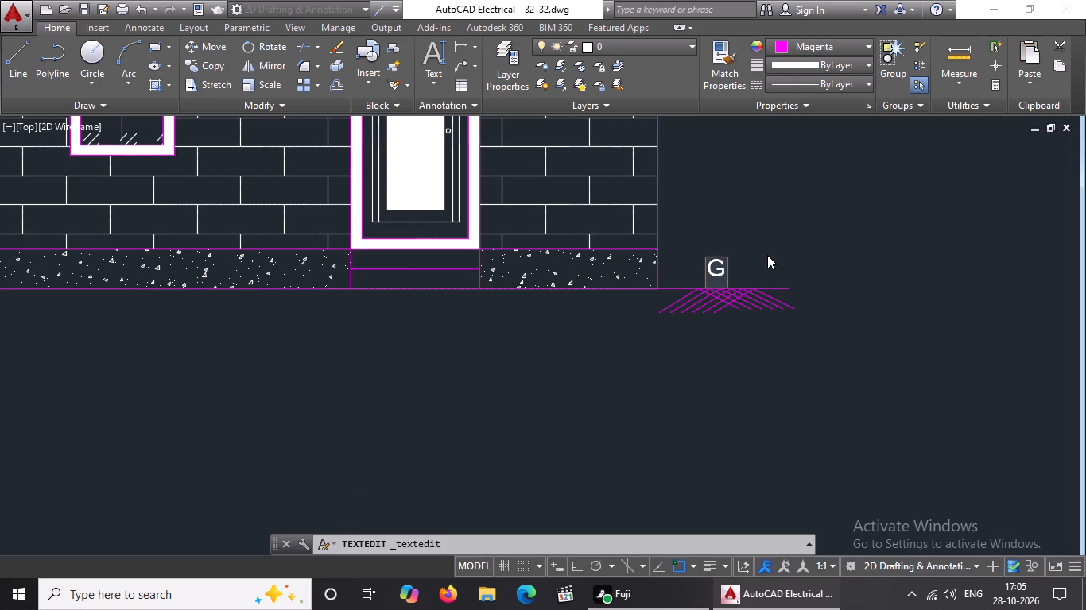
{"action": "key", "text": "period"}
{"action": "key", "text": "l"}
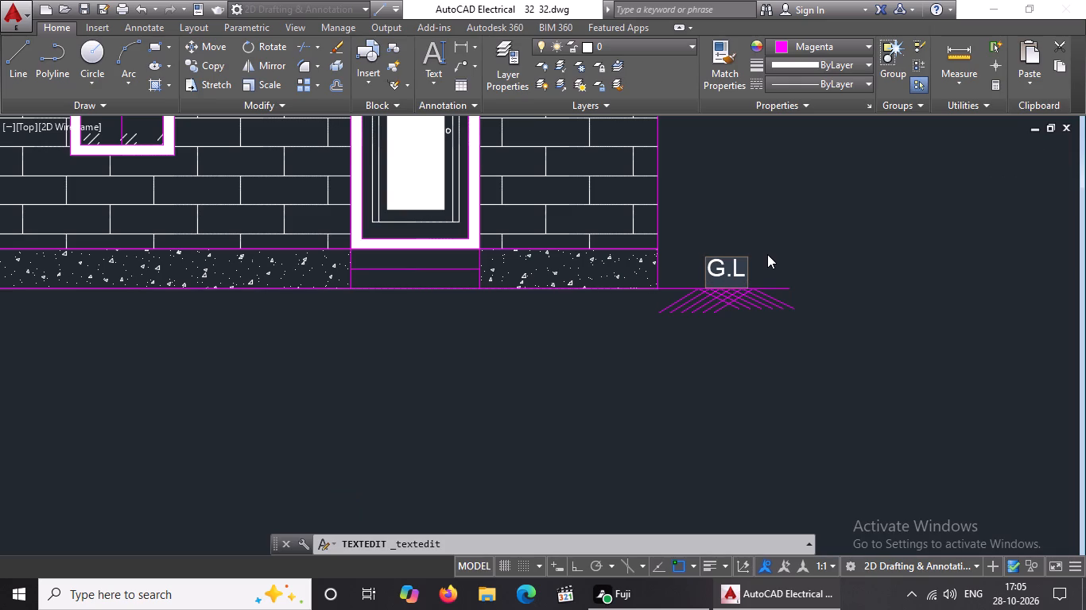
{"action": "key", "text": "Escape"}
Change the copied MD label above the elevation's right-hand ground line to G.L.
{"action": "double_click", "coordinate": [735, 264]}
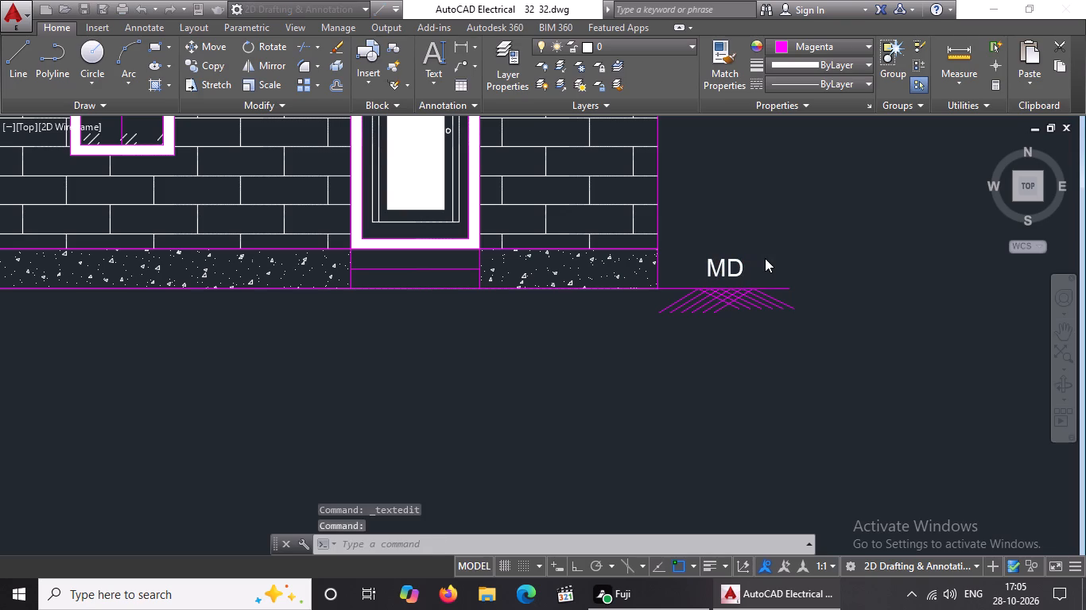
{"action": "key", "text": "BackSpace"}
{"action": "key", "text": "BackSpace"}
{"action": "key", "text": "BackSpace"}
{"action": "key", "text": "BackSpace"}
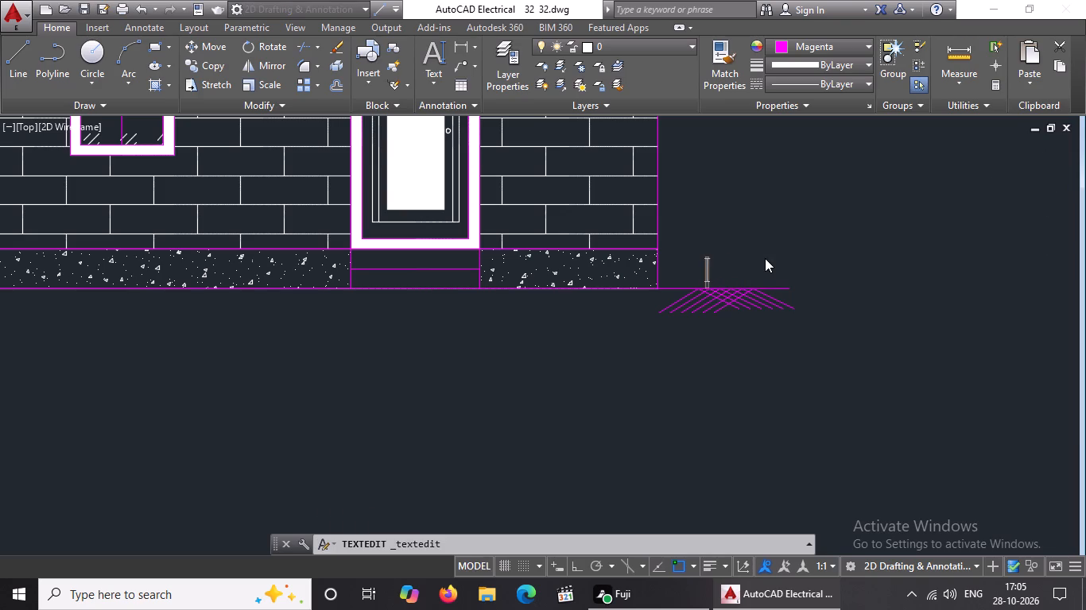
{"action": "type", "text": "G.L"}
{"action": "left_click", "coordinate": [766, 257]}
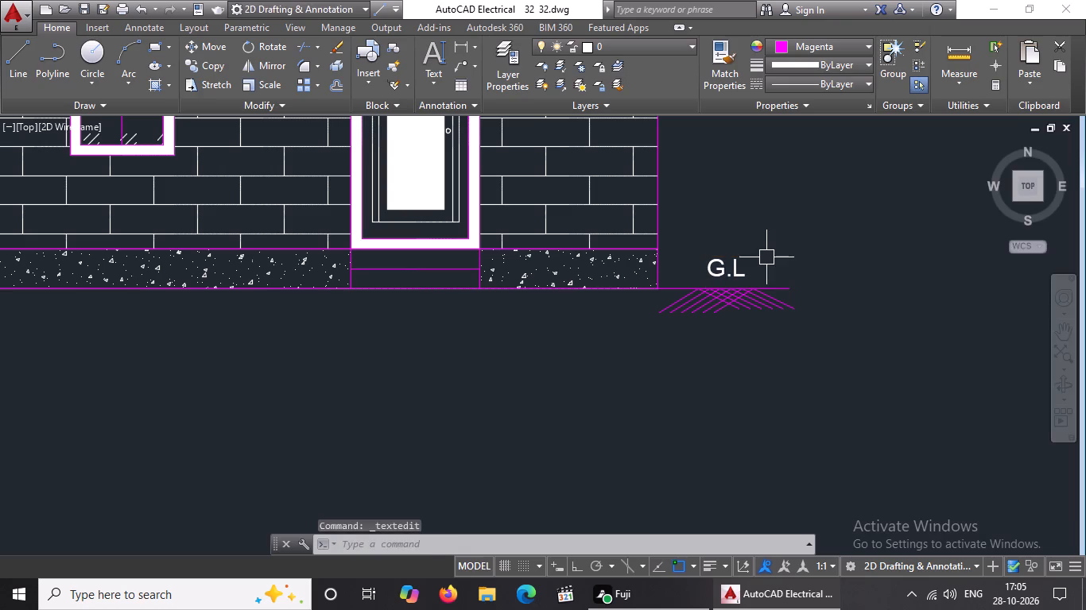
Copy the G.L label across to just above the ground line at the elevation's left end.
{"action": "left_click", "coordinate": [719, 268]}
{"action": "left_click", "coordinate": [217, 65]}
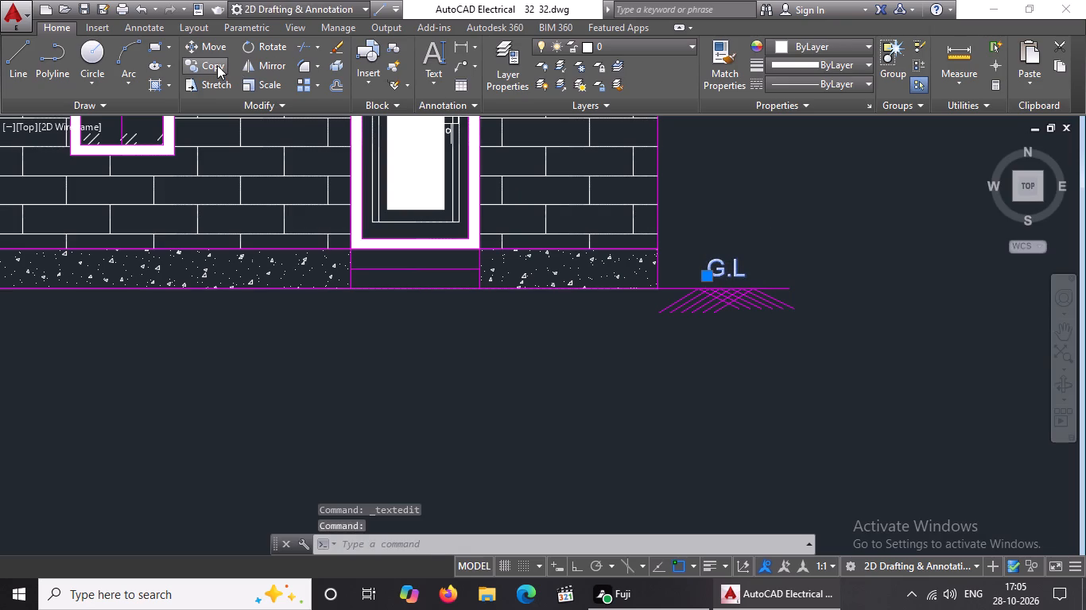
{"action": "left_click", "coordinate": [728, 270]}
{"action": "scroll", "coordinate": [697, 280], "scroll_direction": "down", "scroll_amount": 4}
{"action": "scroll", "coordinate": [520, 279], "scroll_direction": "up", "scroll_amount": 3}
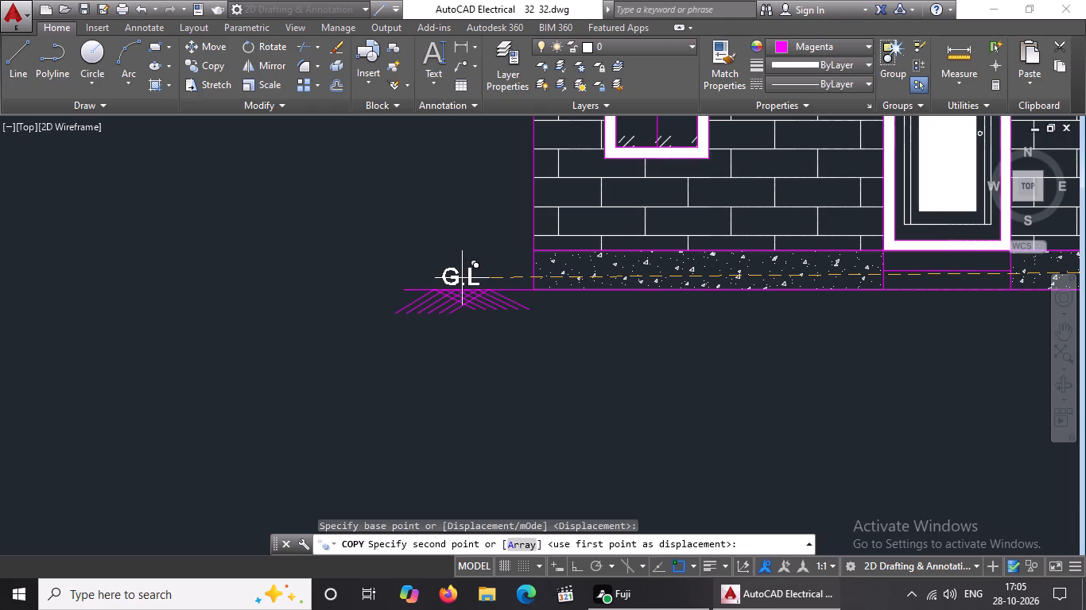
{"action": "left_click", "coordinate": [463, 275]}
{"action": "scroll", "coordinate": [465, 277], "scroll_direction": "down", "scroll_amount": 4}
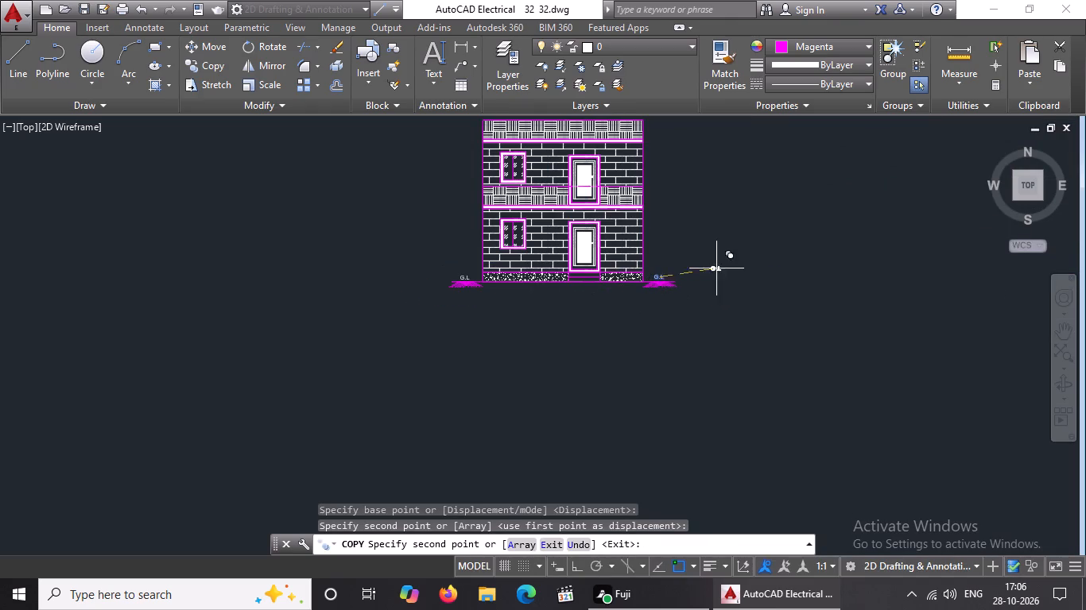
{"action": "scroll", "coordinate": [671, 263], "scroll_direction": "up", "scroll_amount": 3}
{"action": "scroll", "coordinate": [661, 269], "scroll_direction": "down", "scroll_amount": 2}
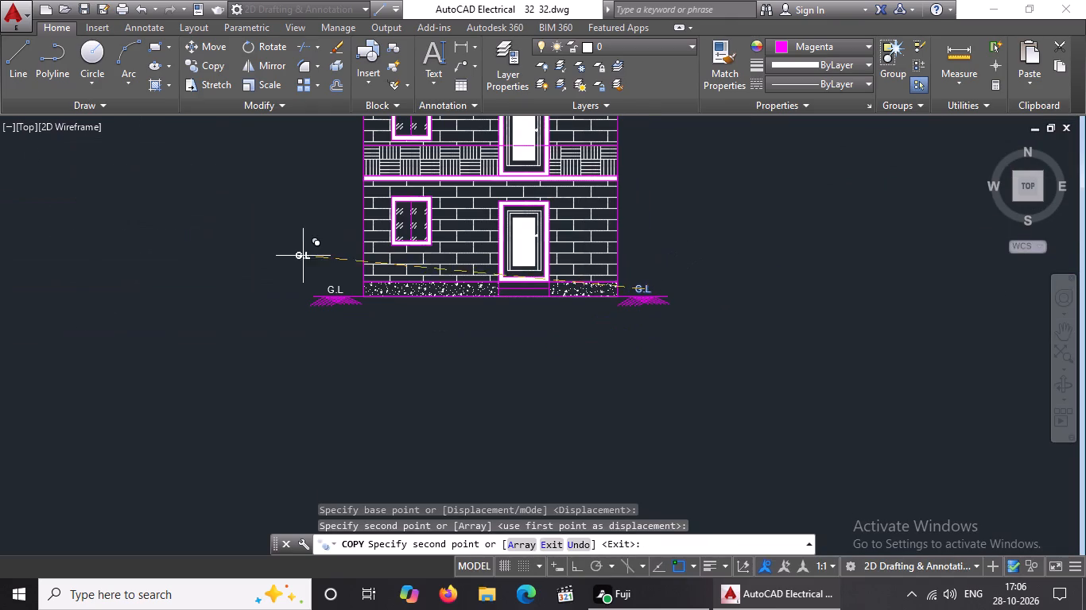
{"action": "scroll", "coordinate": [352, 273], "scroll_direction": "up", "scroll_amount": 3}
{"action": "scroll", "coordinate": [343, 302], "scroll_direction": "down", "scroll_amount": 2}
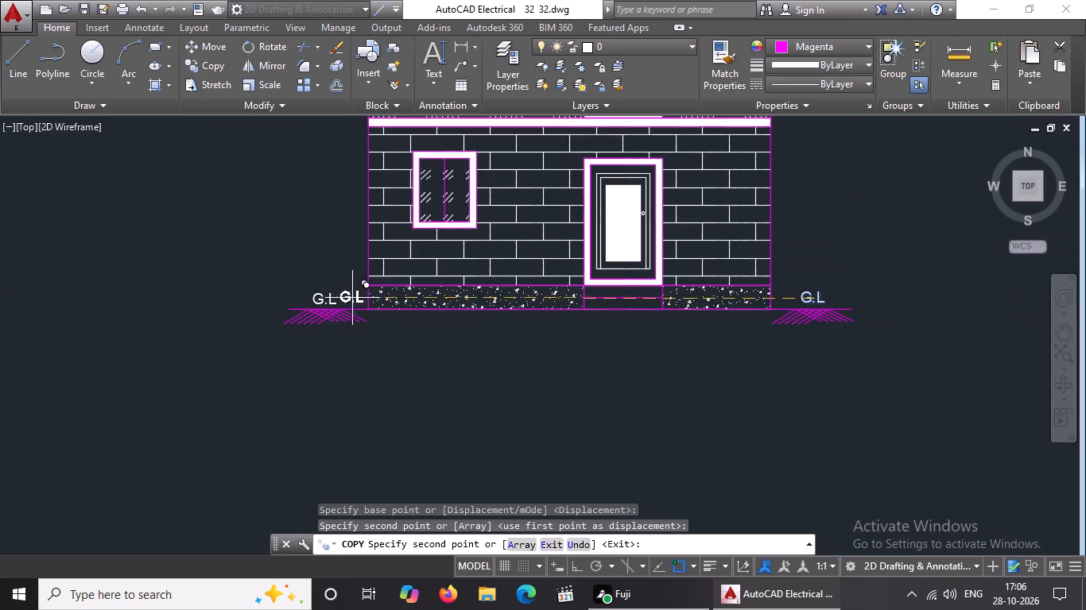
{"action": "middle_click_drag", "start_coordinate": [359, 301], "coordinate": [351, 438]}
{"action": "key", "text": "Escape"}
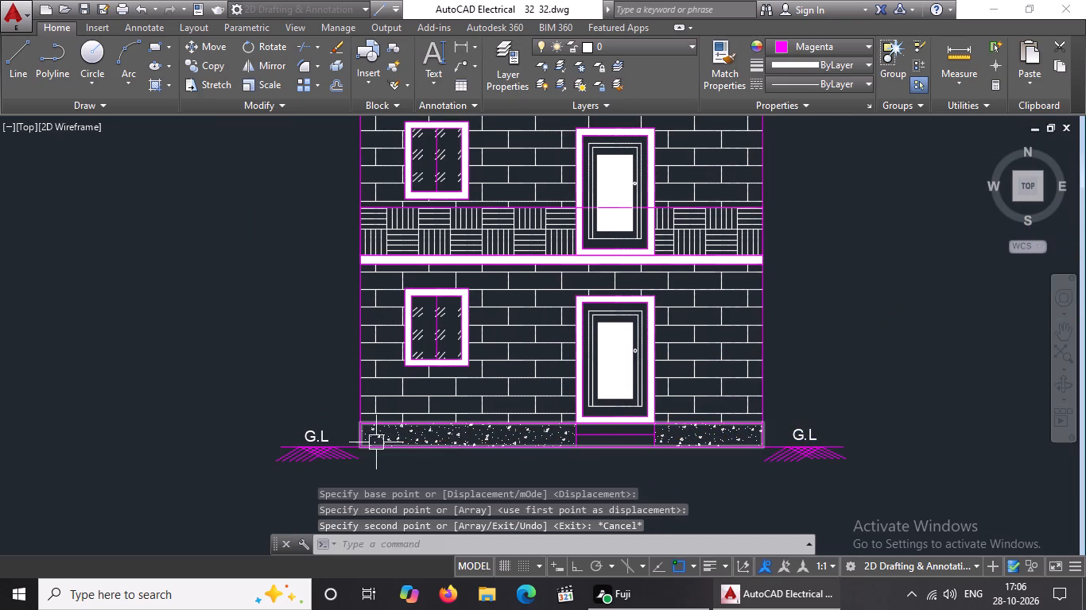
Set the current object colour to ByBlock for the elevation's dimensions.
{"action": "scroll", "coordinate": [256, 267], "scroll_direction": "down", "scroll_amount": 2}
{"action": "scroll", "coordinate": [289, 210], "scroll_direction": "up", "scroll_amount": 2}
{"action": "middle_click_drag", "start_coordinate": [281, 227], "coordinate": [272, 268]}
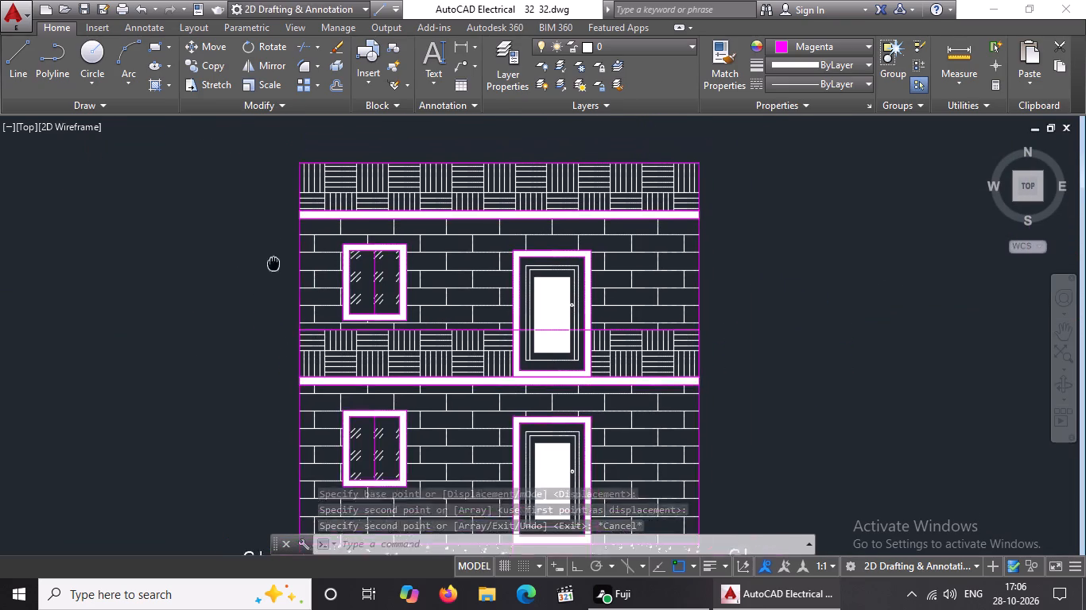
{"action": "middle_click_drag", "start_coordinate": [272, 268], "coordinate": [262, 318]}
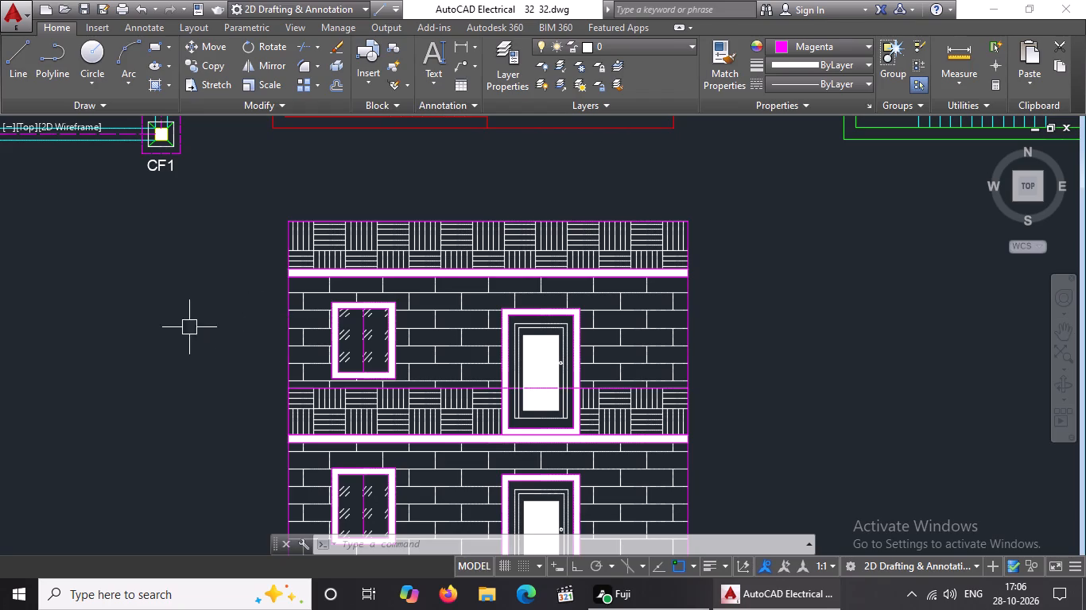
{"action": "scroll", "coordinate": [145, 373], "scroll_direction": "down", "scroll_amount": 1}
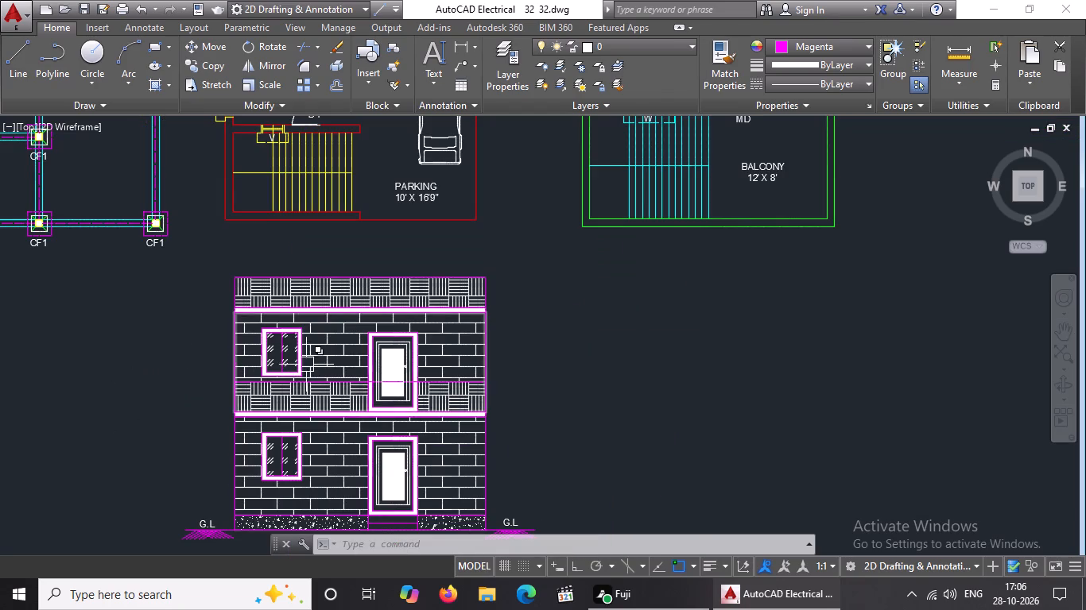
{"action": "left_click", "coordinate": [462, 43]}
{"action": "scroll", "coordinate": [476, 451], "scroll_direction": "down", "scroll_amount": 2}
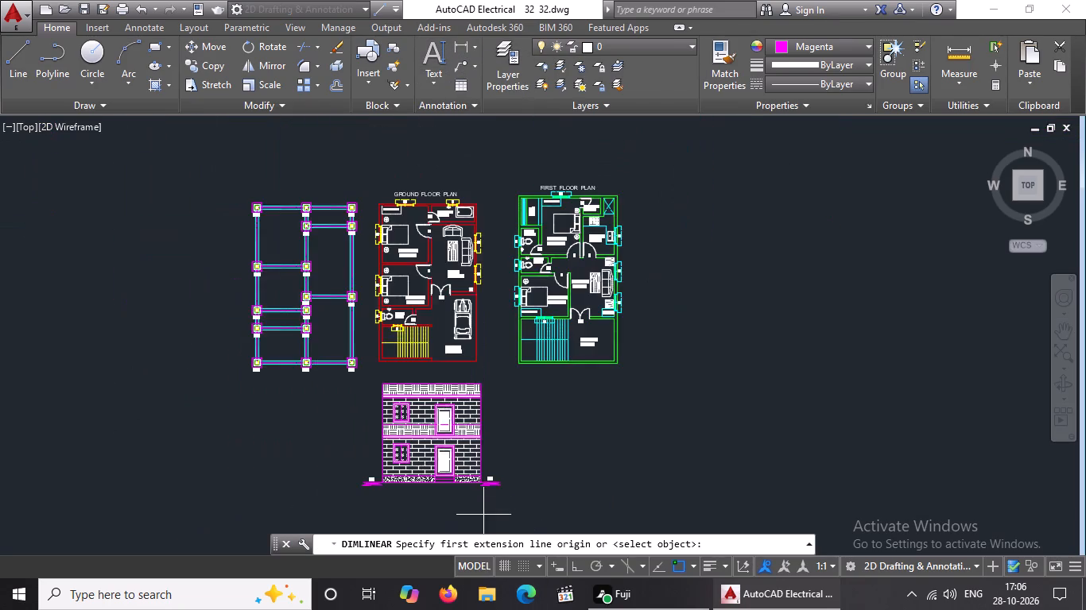
{"action": "scroll", "coordinate": [483, 515], "scroll_direction": "up", "scroll_amount": 3}
{"action": "scroll", "coordinate": [452, 390], "scroll_direction": "up", "scroll_amount": 2}
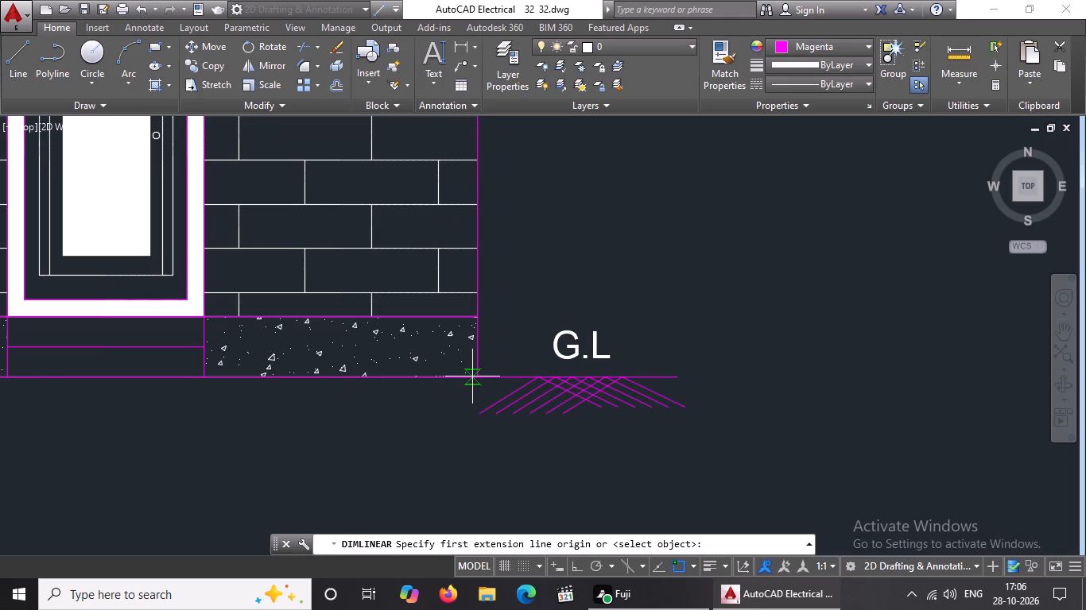
{"action": "left_click", "coordinate": [817, 39]}
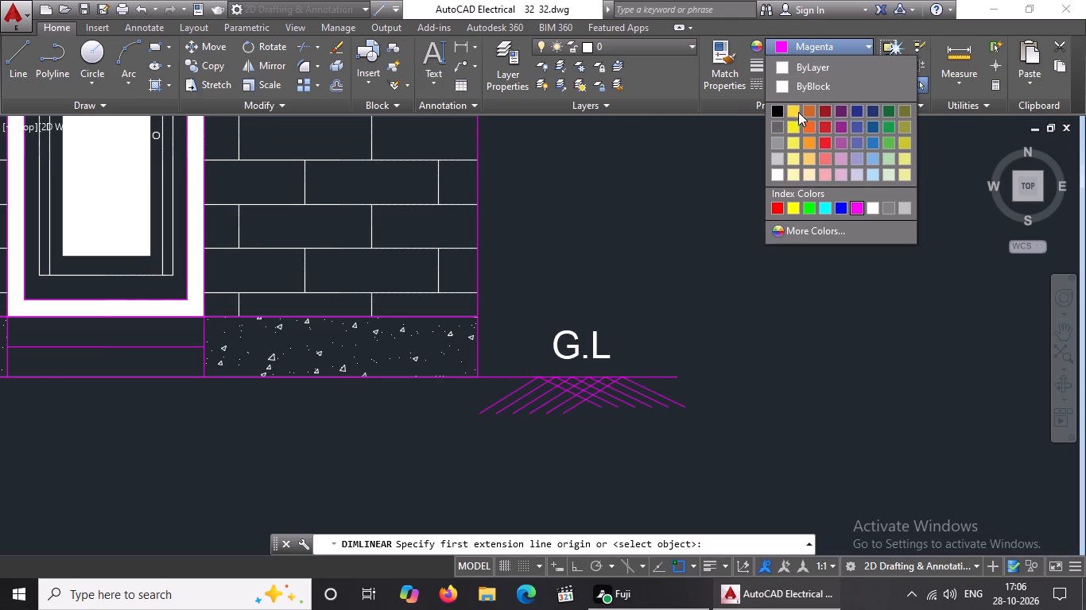
{"action": "left_click", "coordinate": [815, 87]}
{"action": "middle_click_drag", "start_coordinate": [622, 311], "coordinate": [594, 476]}
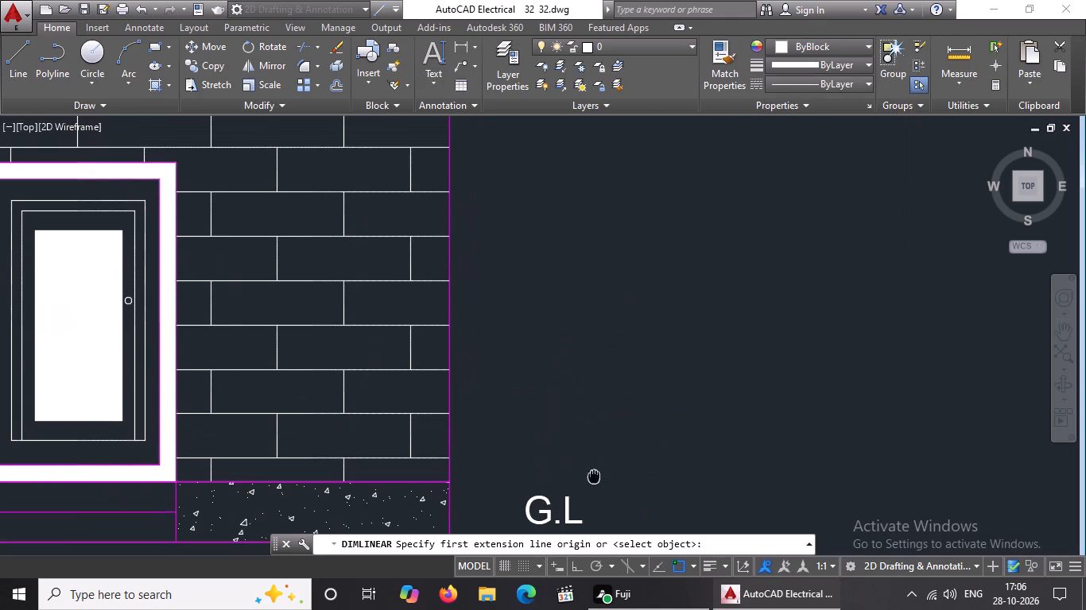
{"action": "scroll", "coordinate": [578, 346], "scroll_direction": "down", "scroll_amount": 1}
{"action": "key", "text": "Escape"}
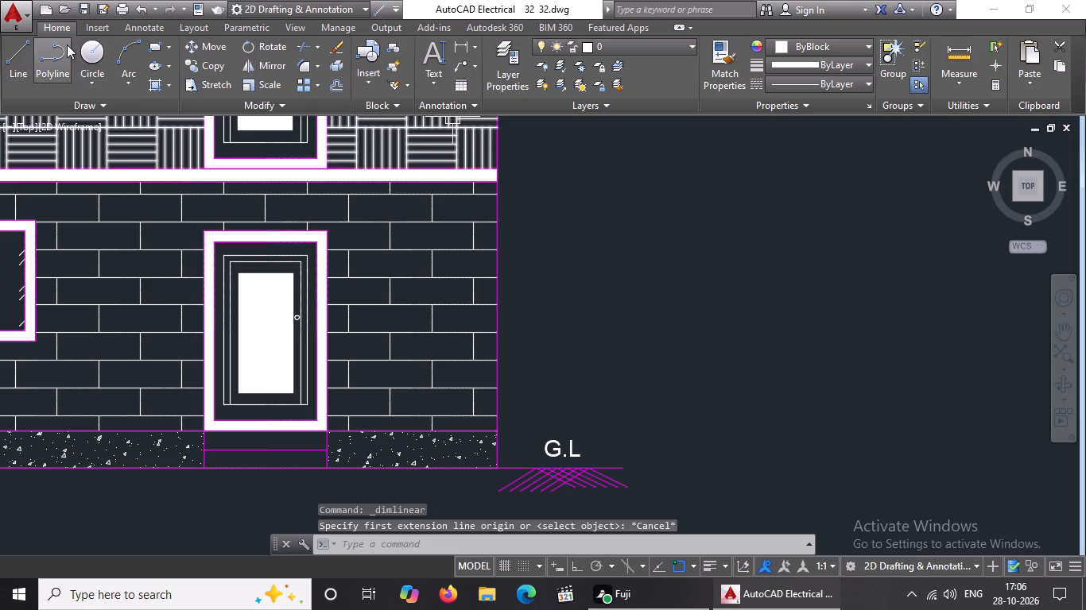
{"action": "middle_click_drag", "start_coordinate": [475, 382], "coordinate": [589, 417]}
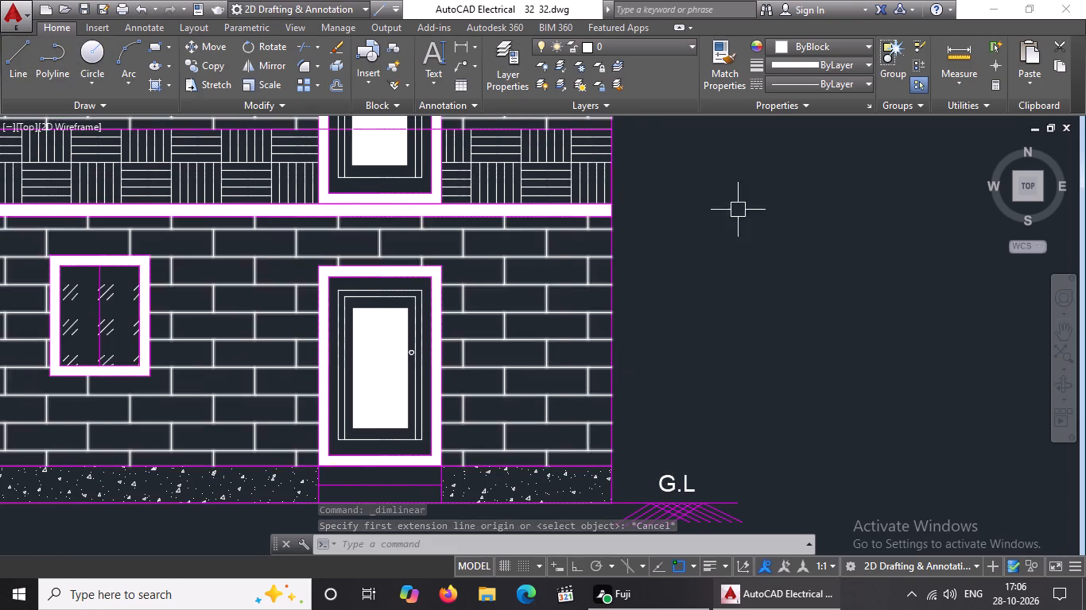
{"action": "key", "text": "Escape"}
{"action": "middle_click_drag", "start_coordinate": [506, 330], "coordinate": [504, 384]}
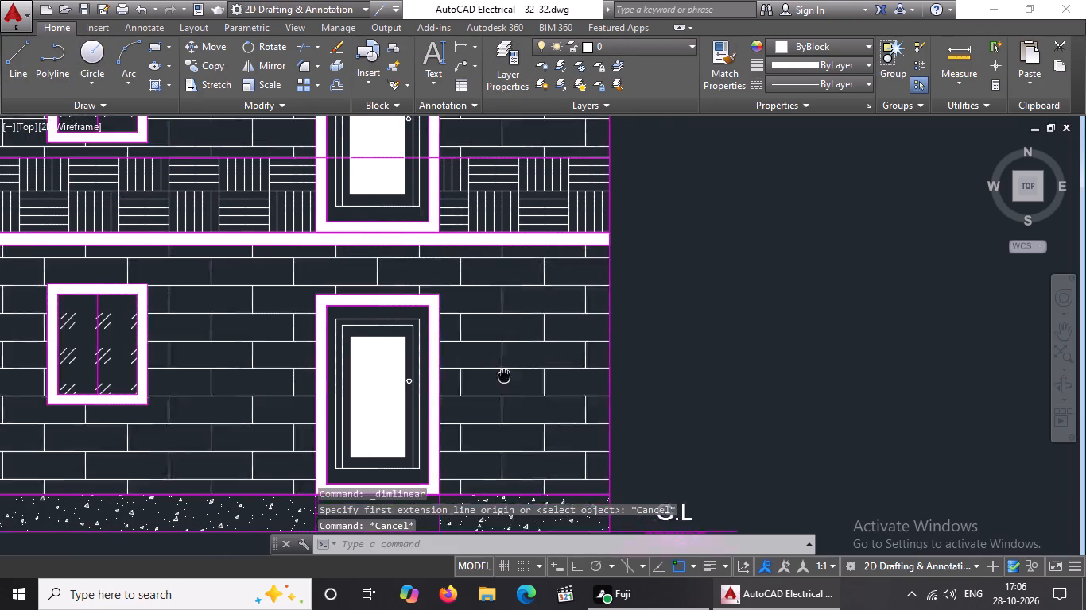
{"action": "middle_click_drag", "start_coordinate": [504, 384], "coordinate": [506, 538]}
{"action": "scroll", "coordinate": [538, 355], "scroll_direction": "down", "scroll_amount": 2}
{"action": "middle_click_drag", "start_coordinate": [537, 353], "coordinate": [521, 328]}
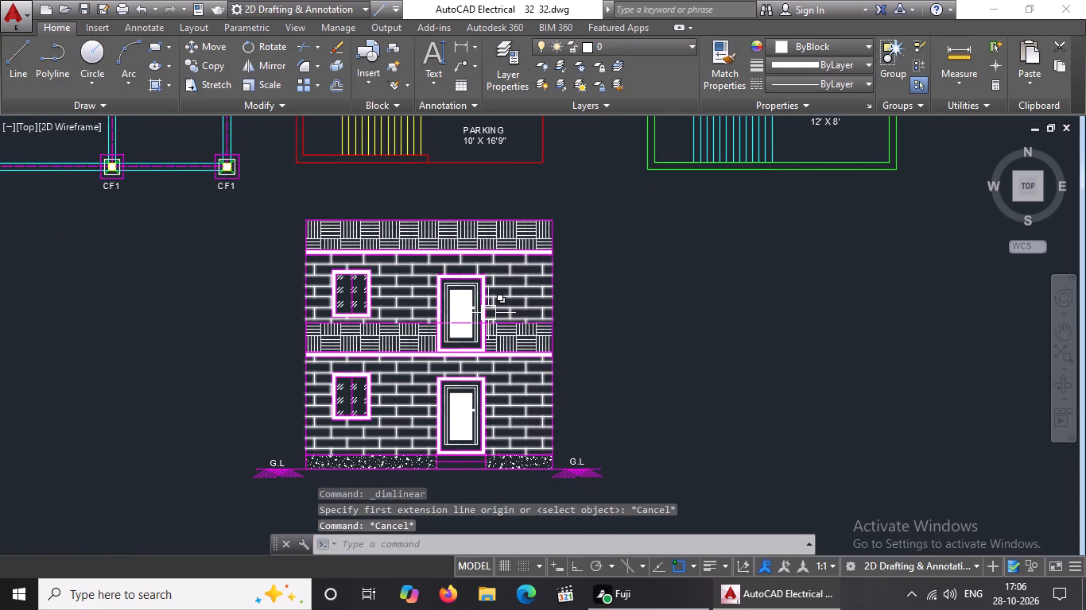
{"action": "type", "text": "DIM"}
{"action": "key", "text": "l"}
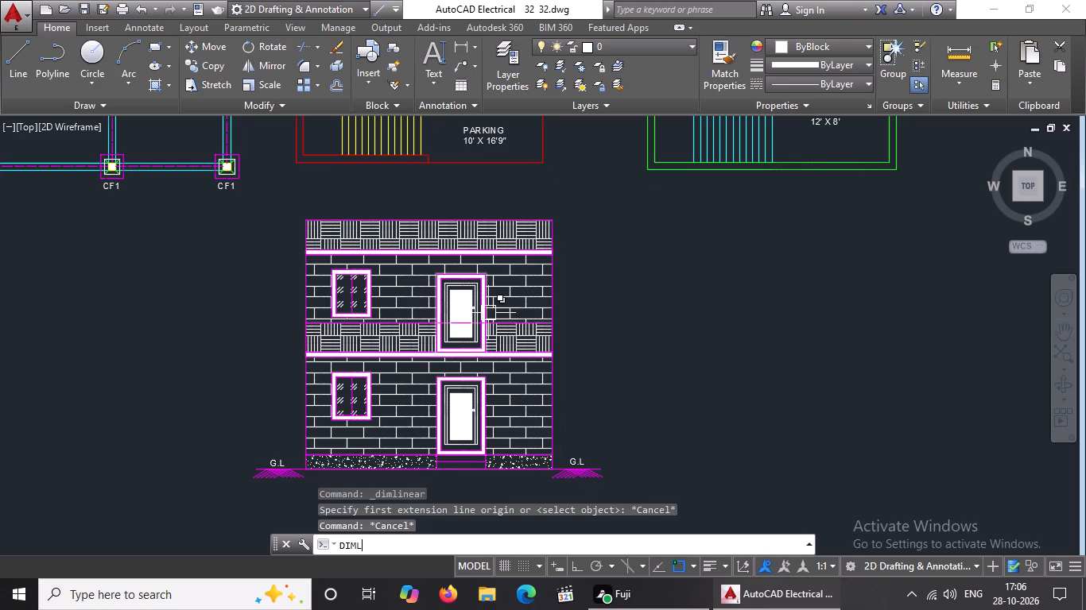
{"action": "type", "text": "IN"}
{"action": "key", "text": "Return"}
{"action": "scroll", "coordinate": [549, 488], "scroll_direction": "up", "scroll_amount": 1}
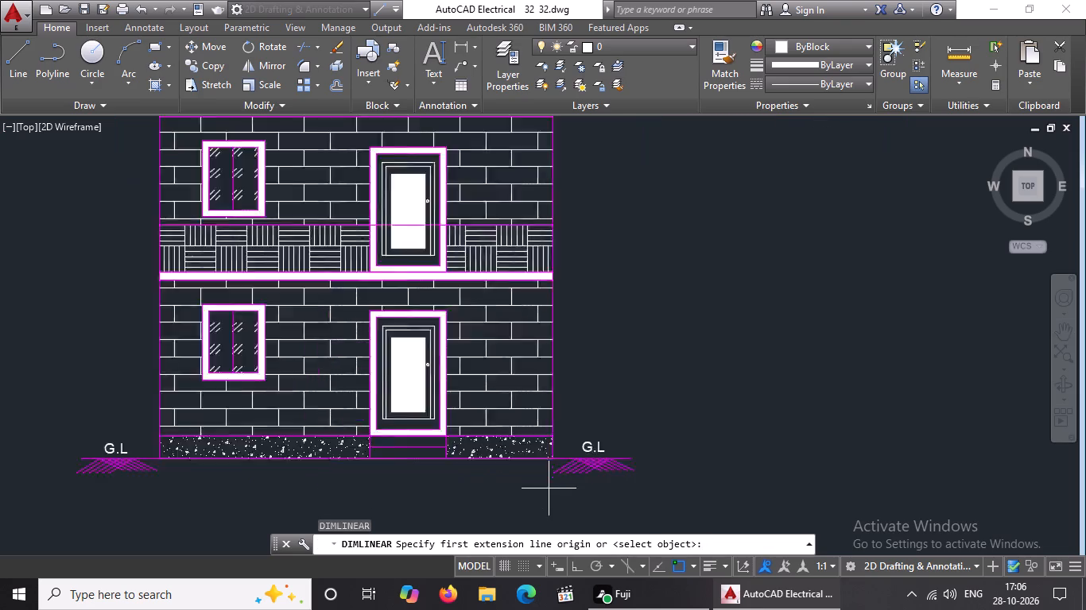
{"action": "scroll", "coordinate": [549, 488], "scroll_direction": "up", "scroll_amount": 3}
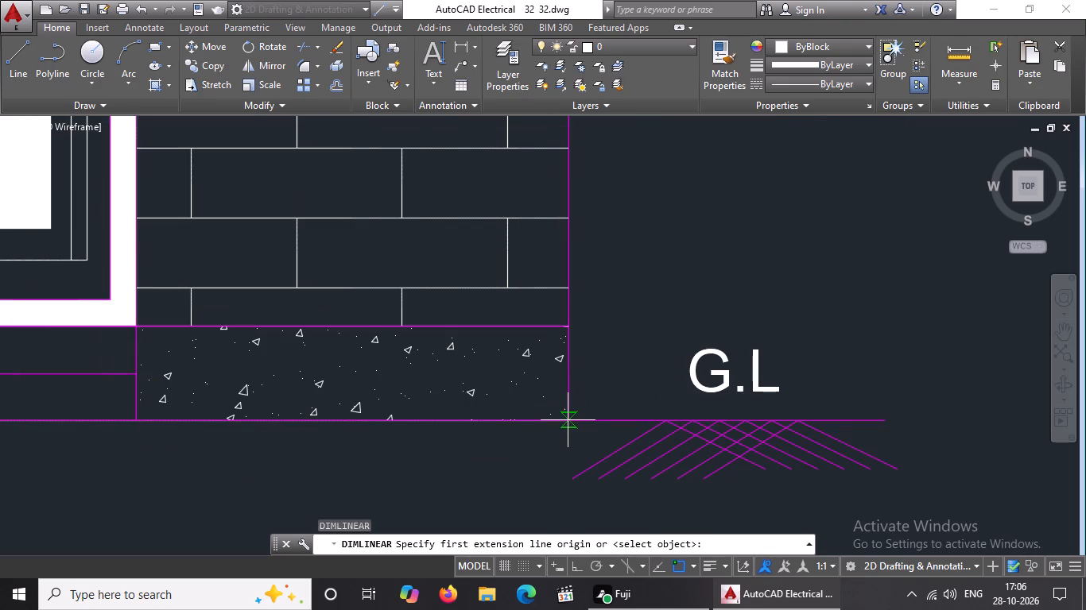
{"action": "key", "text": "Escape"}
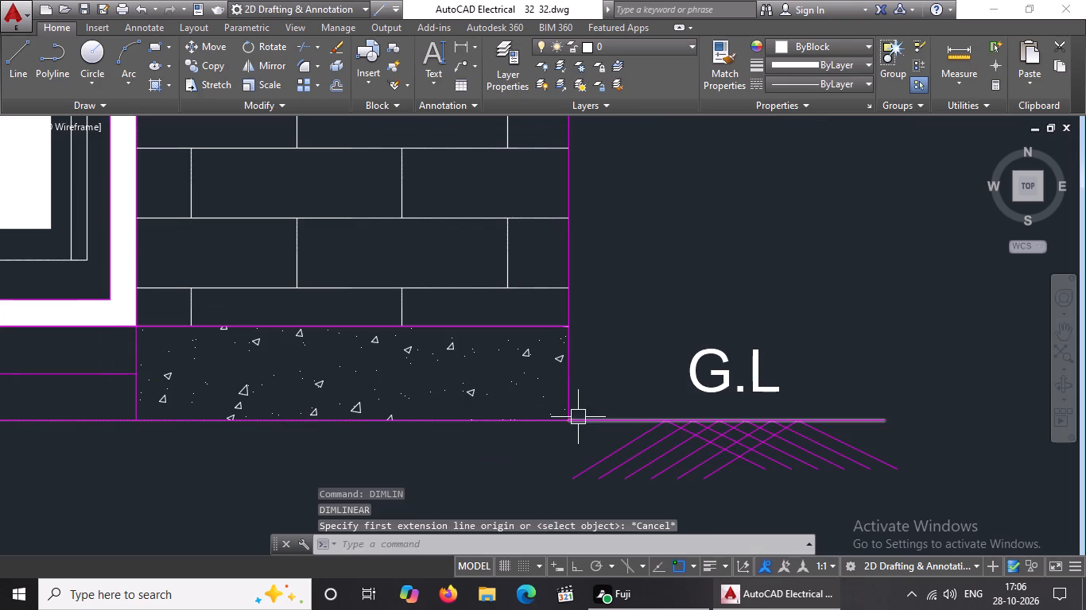
Limit the running object snaps to Endpoint, Midpoint and Center only.
{"action": "type", "text": "OS"}
{"action": "key", "text": "space"}
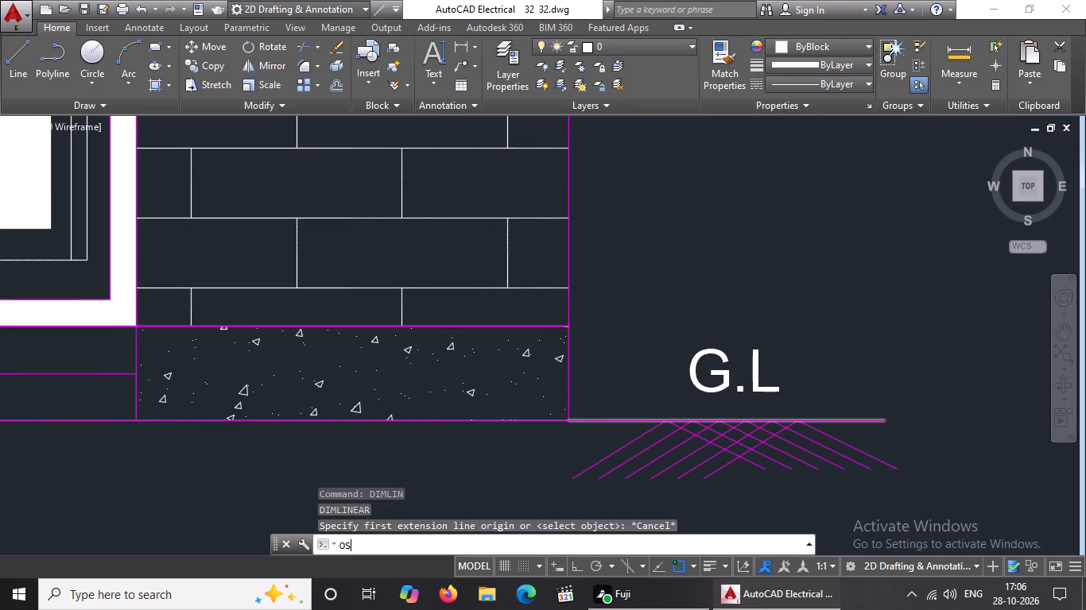
{"action": "left_click", "coordinate": [673, 226]}
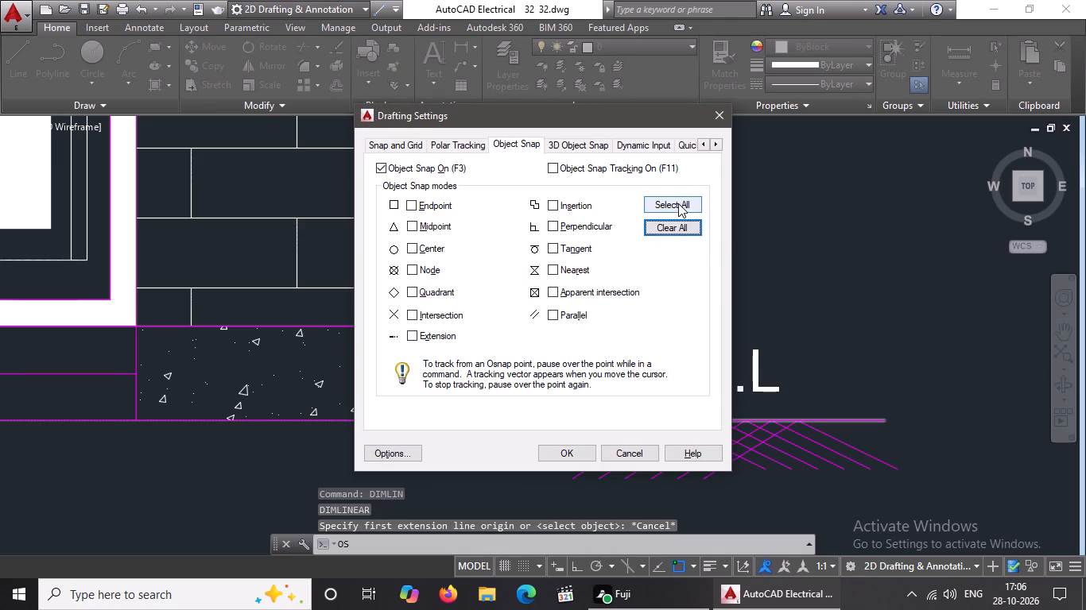
{"action": "left_click", "coordinate": [428, 246]}
{"action": "left_click", "coordinate": [432, 222]}
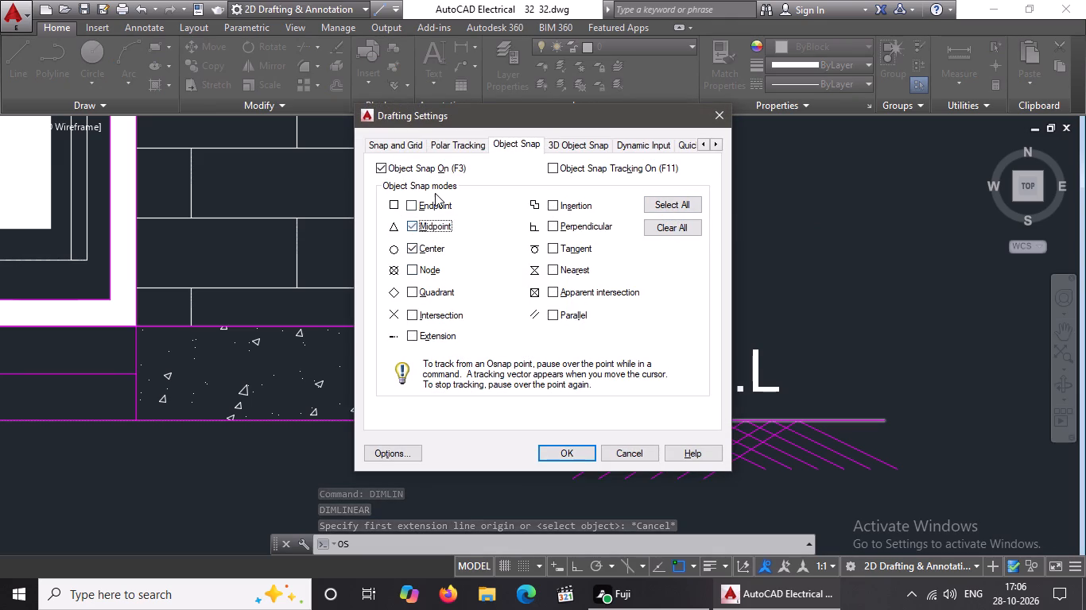
{"action": "left_click", "coordinate": [435, 193]}
{"action": "left_click", "coordinate": [434, 200]}
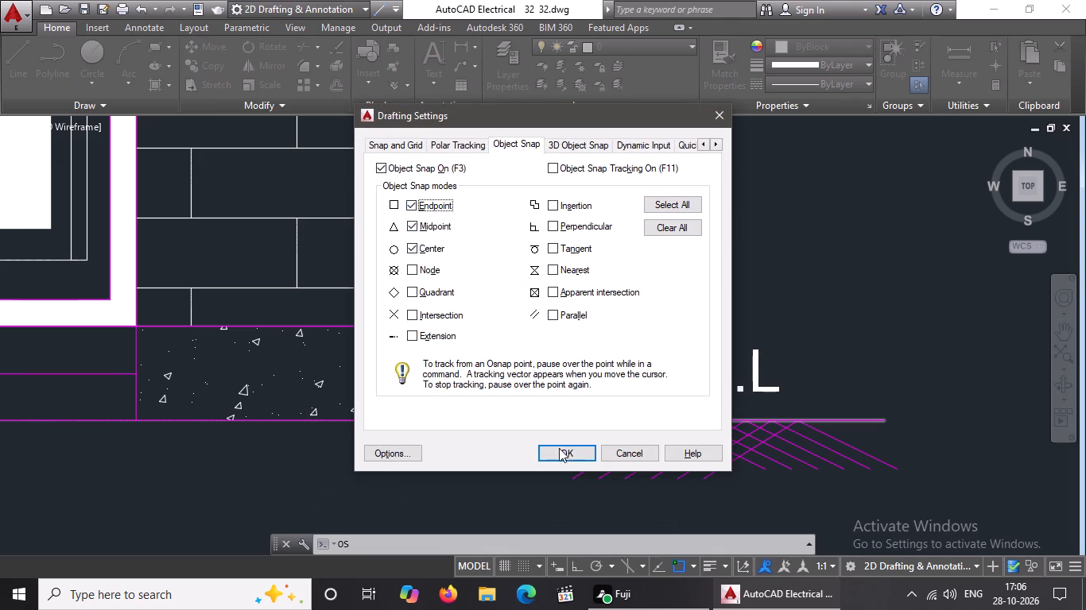
{"action": "left_click", "coordinate": [559, 449]}
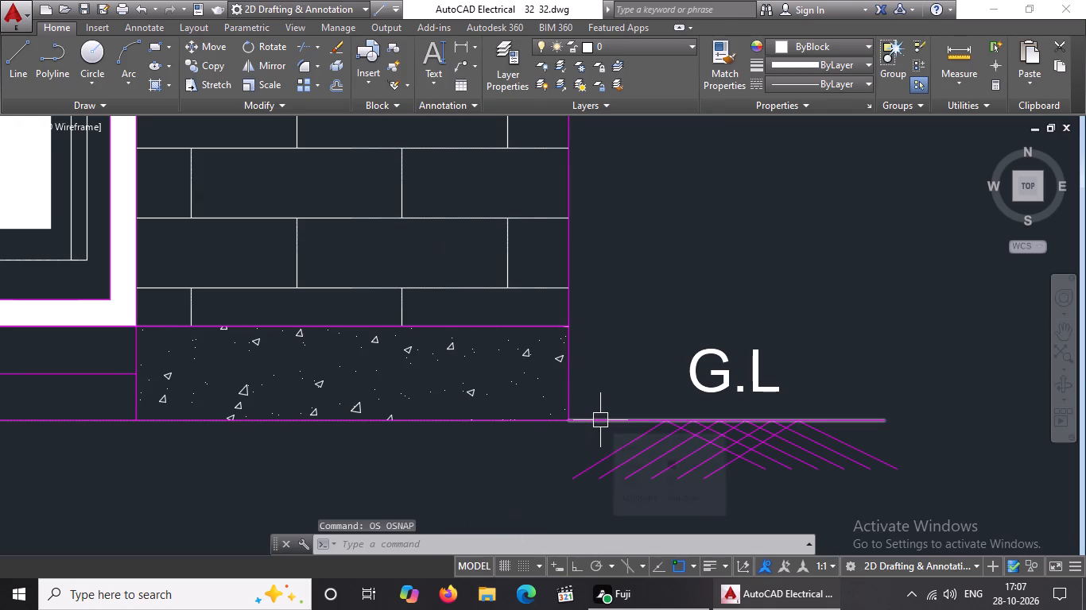
{"action": "key", "text": "Escape"}
Add a vertical linear dimension for the plinth's height at the elevation's right end, placed just beyond the G.L label.
{"action": "key", "text": "d"}
{"action": "key", "text": "i"}
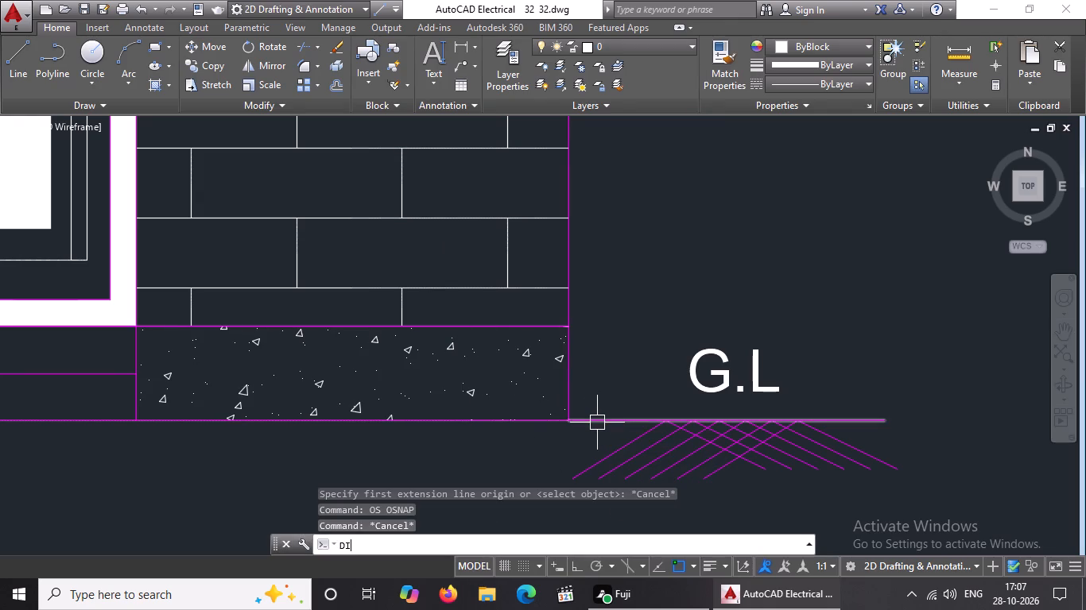
{"action": "type", "text": "ML"}
{"action": "key", "text": "i"}
{"action": "key", "text": "n"}
{"action": "key", "text": "Return"}
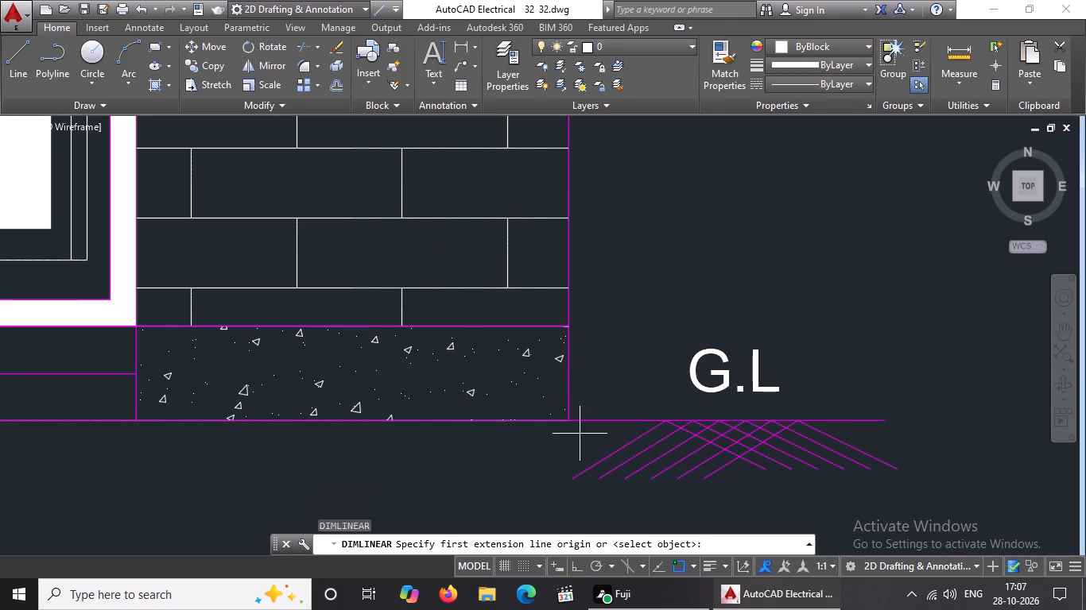
{"action": "left_click", "coordinate": [568, 419]}
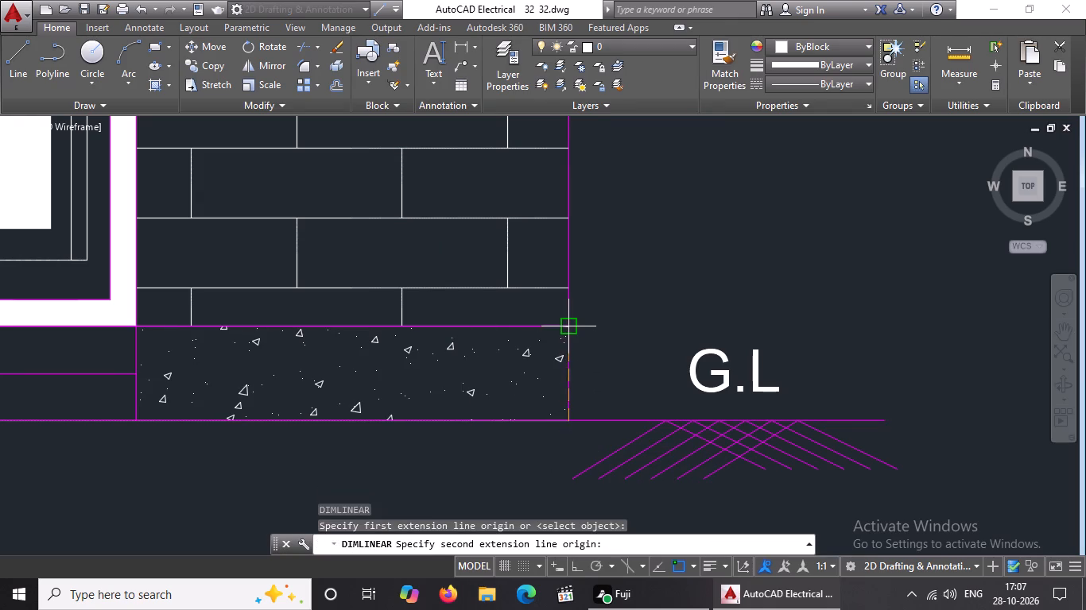
{"action": "left_click", "coordinate": [568, 324]}
{"action": "scroll", "coordinate": [583, 320], "scroll_direction": "down", "scroll_amount": 5}
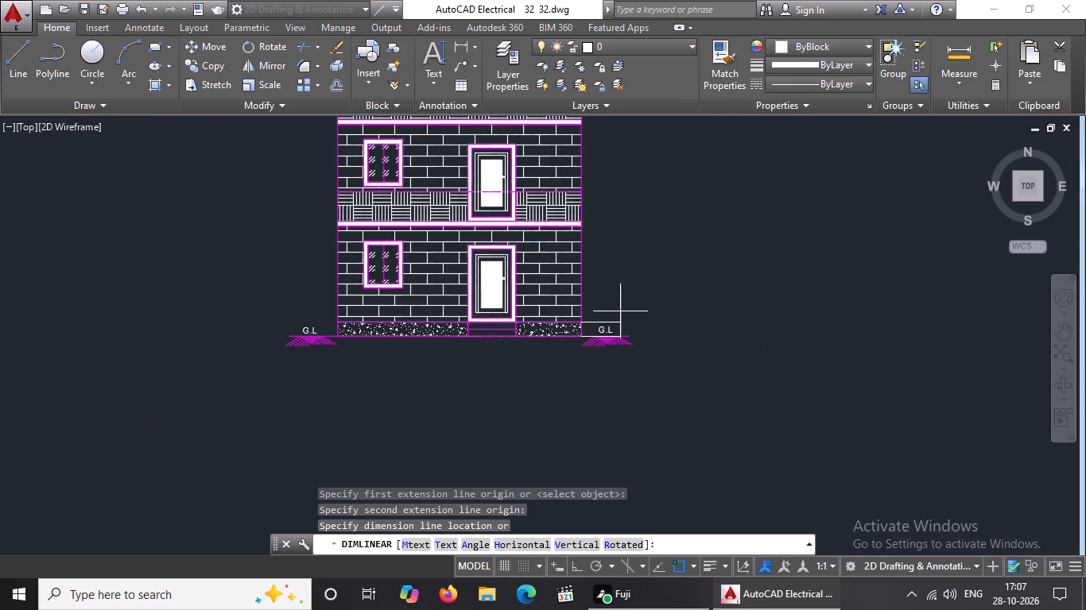
{"action": "left_click", "coordinate": [619, 311]}
{"action": "scroll", "coordinate": [630, 284], "scroll_direction": "up", "scroll_amount": 2}
{"action": "key", "text": "Escape"}
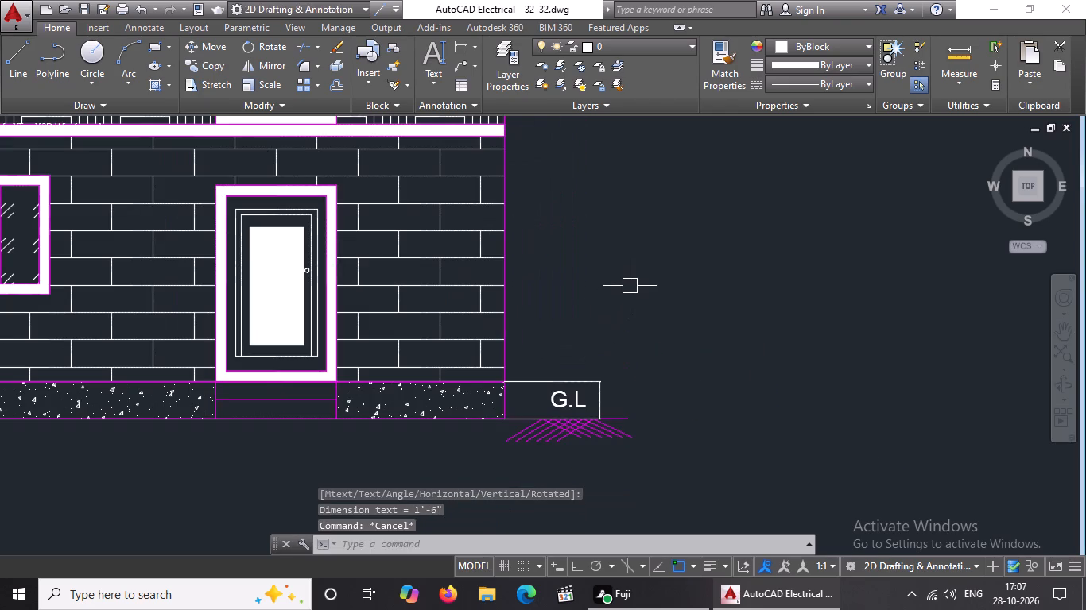
Dimension the ground storey's height from the plinth top to the slab's underside at the right wall, in line with the plinth dimension.
{"action": "key", "text": "d"}
{"action": "key", "text": "i"}
{"action": "key", "text": "m"}
{"action": "key", "text": "l"}
{"action": "key", "text": "i"}
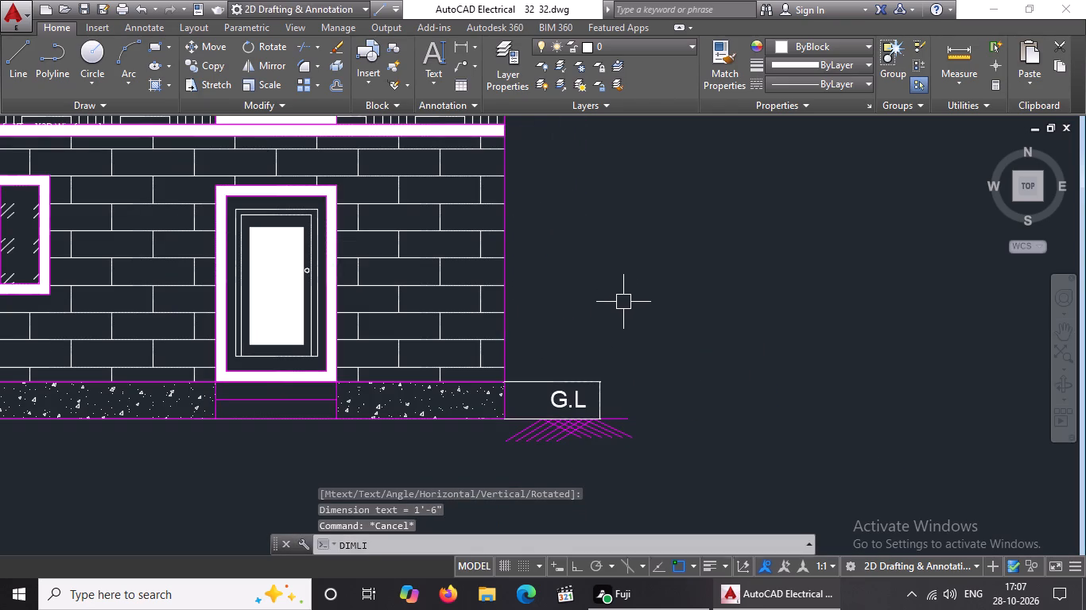
{"action": "key", "text": "n"}
{"action": "key", "text": "Return"}
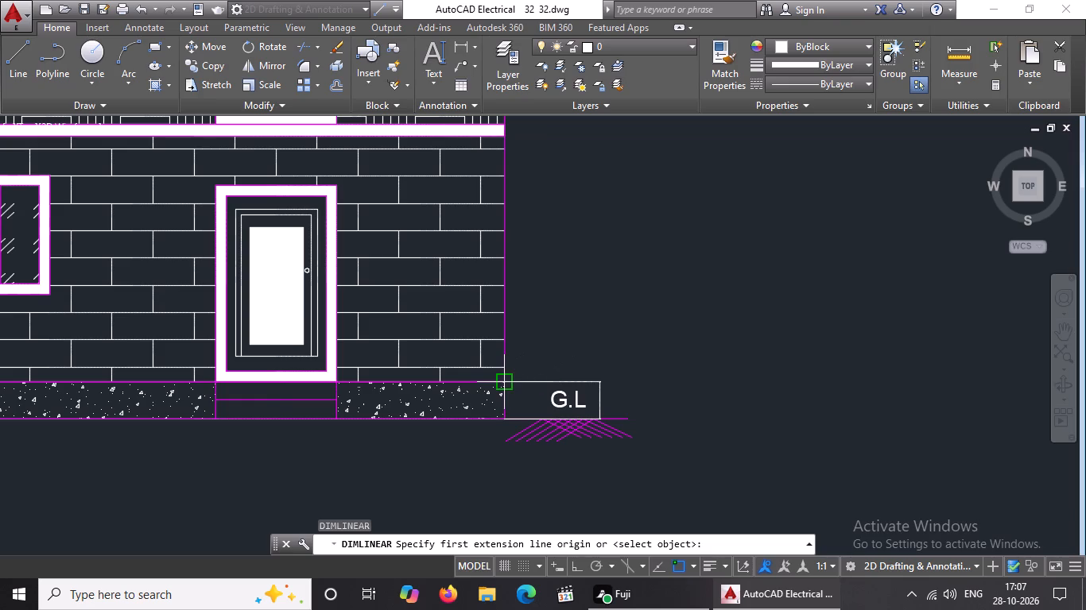
{"action": "left_click", "coordinate": [503, 383]}
{"action": "middle_click_drag", "start_coordinate": [510, 219], "coordinate": [522, 380]}
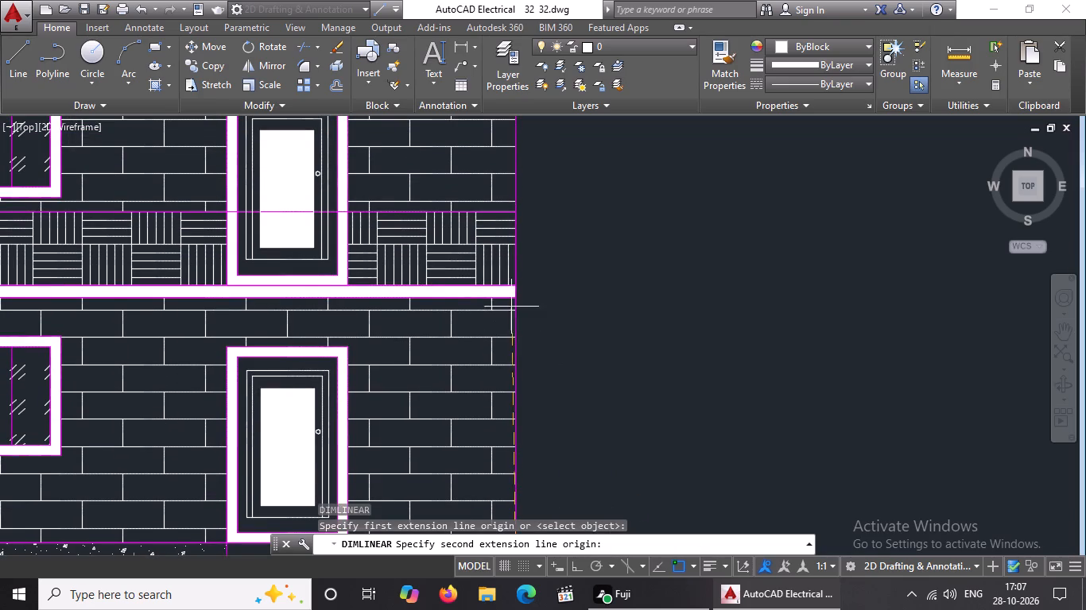
{"action": "left_click", "coordinate": [511, 294]}
{"action": "scroll", "coordinate": [527, 277], "scroll_direction": "down", "scroll_amount": 2}
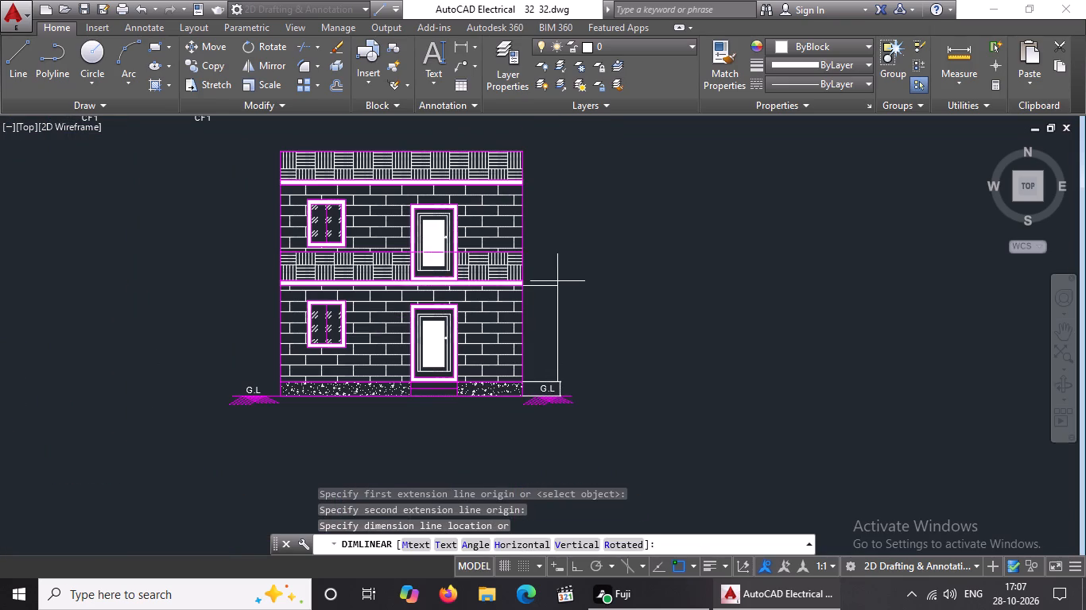
{"action": "scroll", "coordinate": [558, 278], "scroll_direction": "up", "scroll_amount": 3}
{"action": "scroll", "coordinate": [560, 276], "scroll_direction": "down", "scroll_amount": 3}
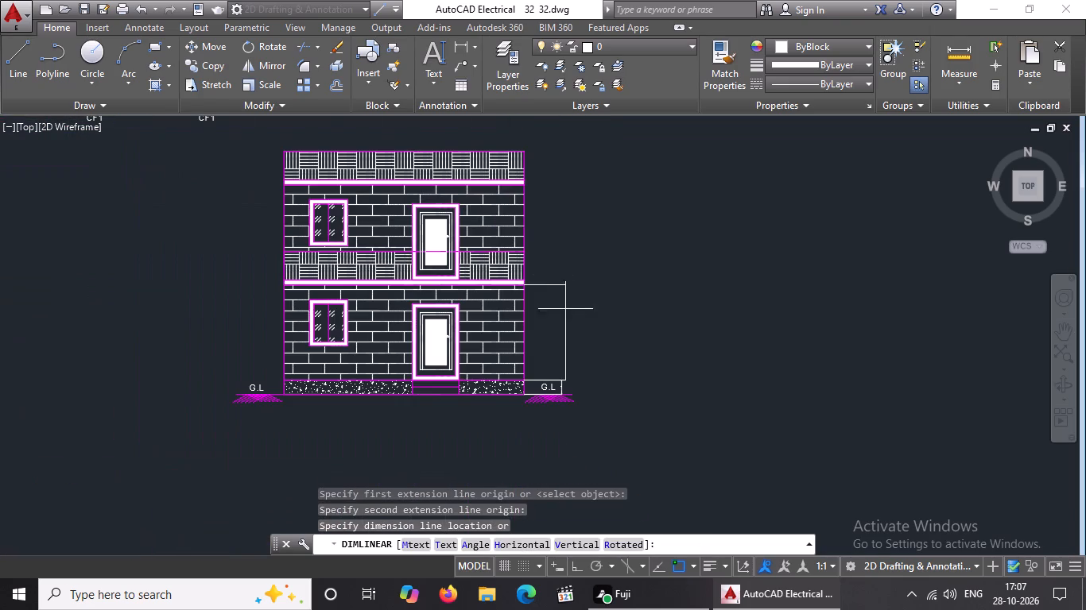
{"action": "scroll", "coordinate": [554, 340], "scroll_direction": "up", "scroll_amount": 2}
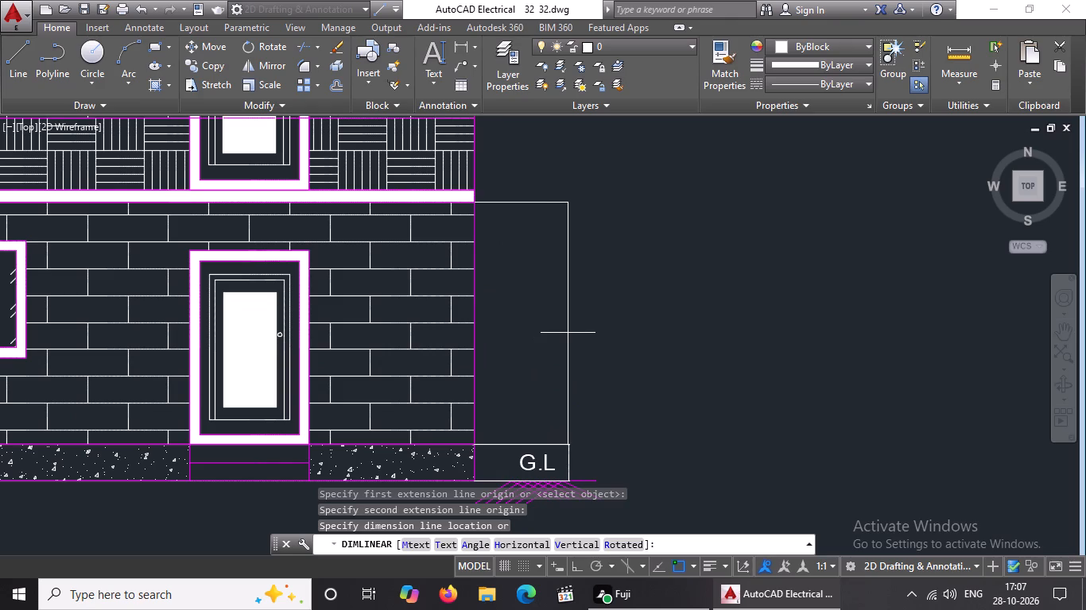
{"action": "left_click", "coordinate": [568, 331]}
{"action": "scroll", "coordinate": [568, 331], "scroll_direction": "down", "scroll_amount": 2}
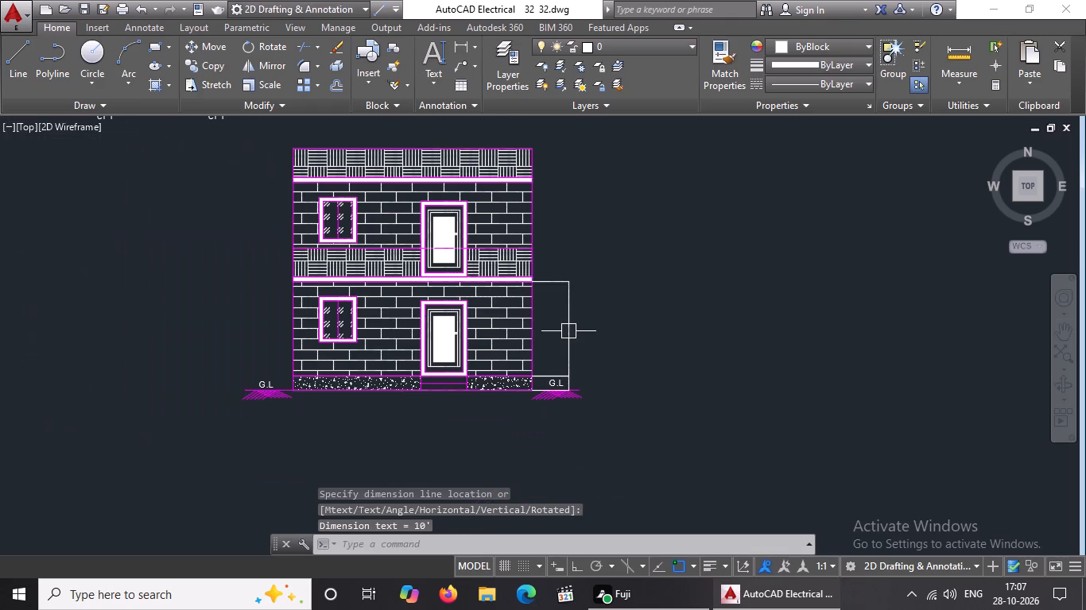
{"action": "key", "text": "Escape"}
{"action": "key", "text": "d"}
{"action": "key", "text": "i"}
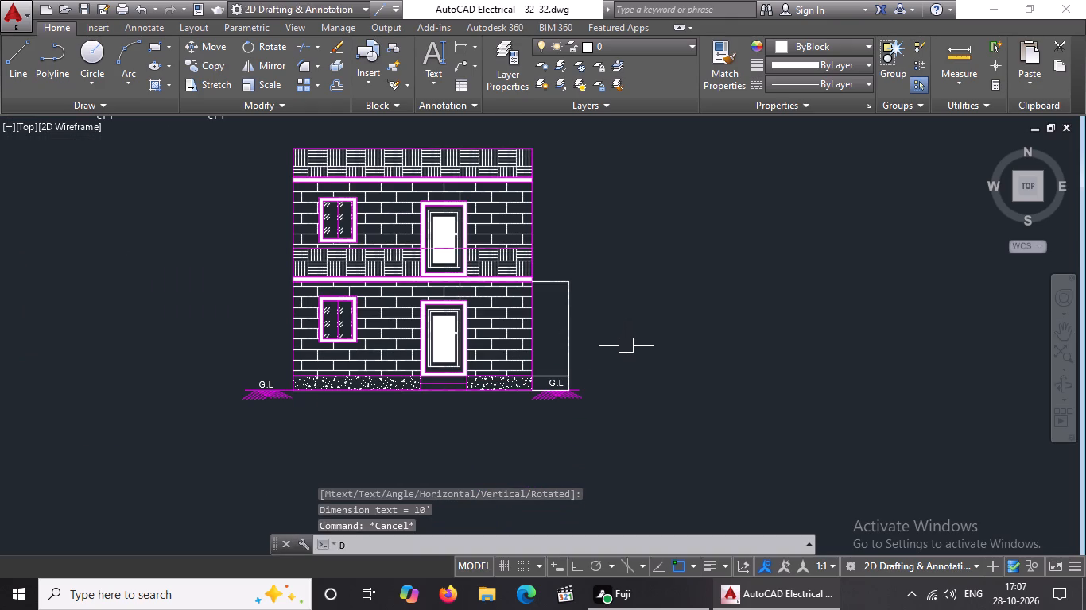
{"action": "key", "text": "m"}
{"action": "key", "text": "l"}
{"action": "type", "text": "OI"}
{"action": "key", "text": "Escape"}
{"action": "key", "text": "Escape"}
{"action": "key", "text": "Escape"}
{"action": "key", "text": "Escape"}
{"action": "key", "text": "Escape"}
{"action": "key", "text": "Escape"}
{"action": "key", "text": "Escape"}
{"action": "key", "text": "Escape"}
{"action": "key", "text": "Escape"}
Dimension the lower slab's thickness at the elevation's right wall with a vertical linear dimension, in line with the ground-storey dimension.
{"action": "type", "text": "DIMLIN"}
{"action": "key", "text": "Return"}
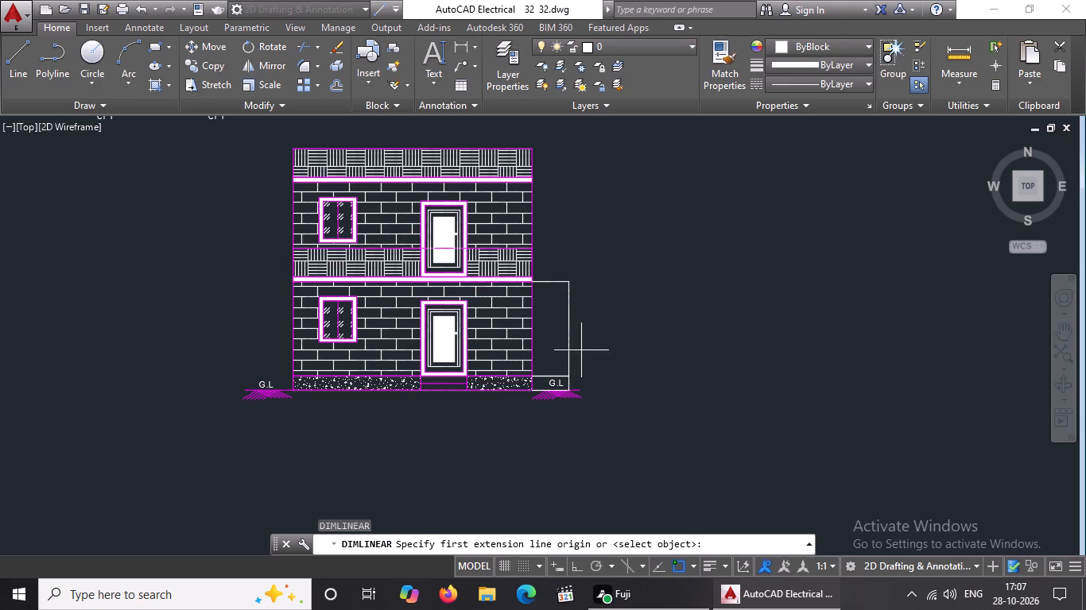
{"action": "scroll", "coordinate": [541, 277], "scroll_direction": "up", "scroll_amount": 5}
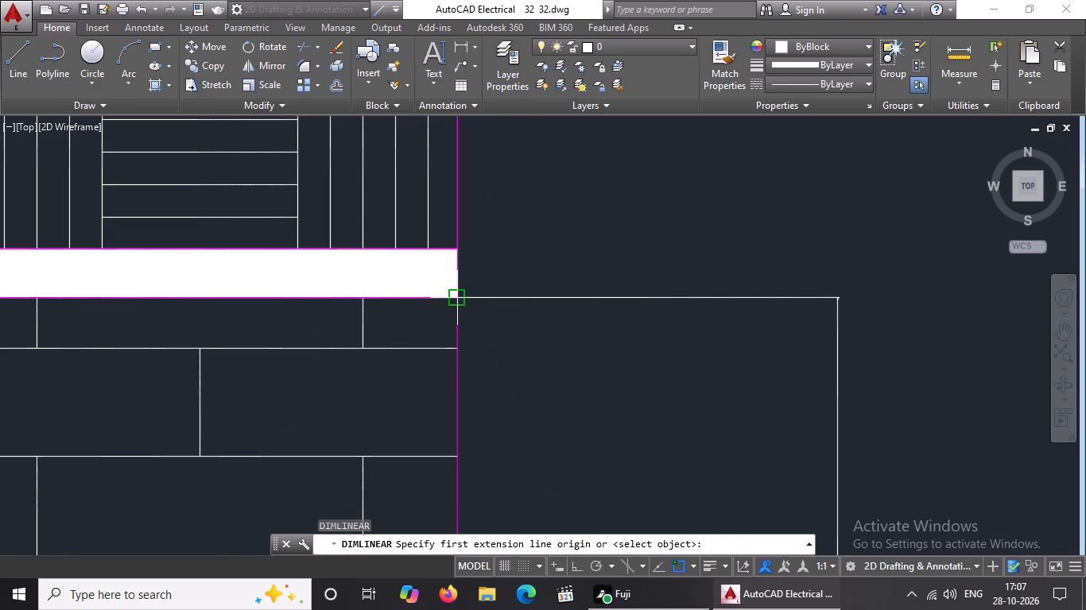
{"action": "left_click", "coordinate": [450, 295]}
{"action": "left_click", "coordinate": [456, 245]}
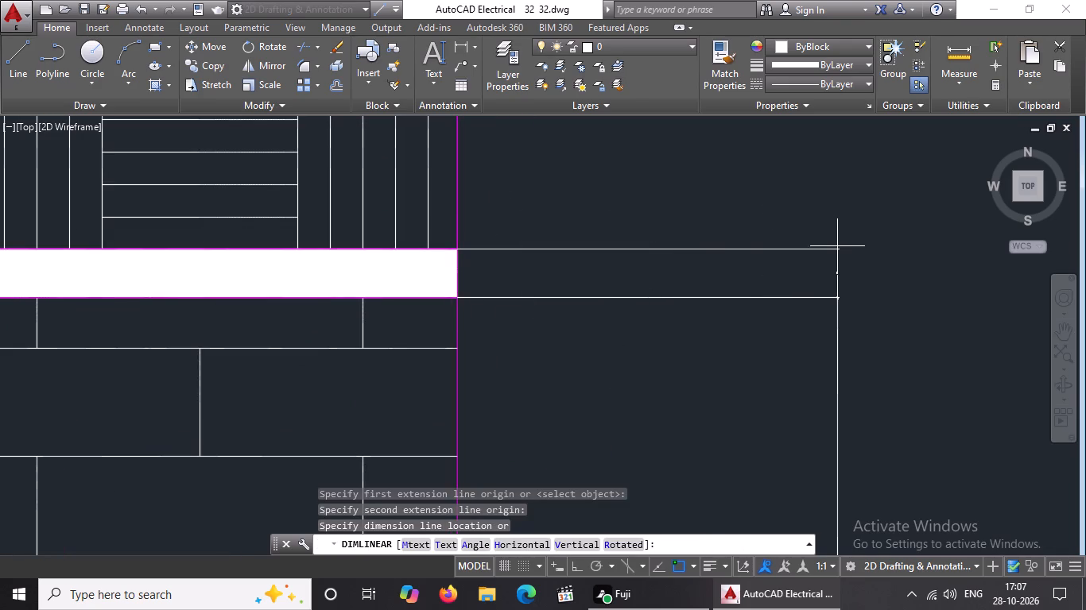
{"action": "left_click", "coordinate": [837, 242]}
{"action": "scroll", "coordinate": [831, 261], "scroll_direction": "down", "scroll_amount": 3}
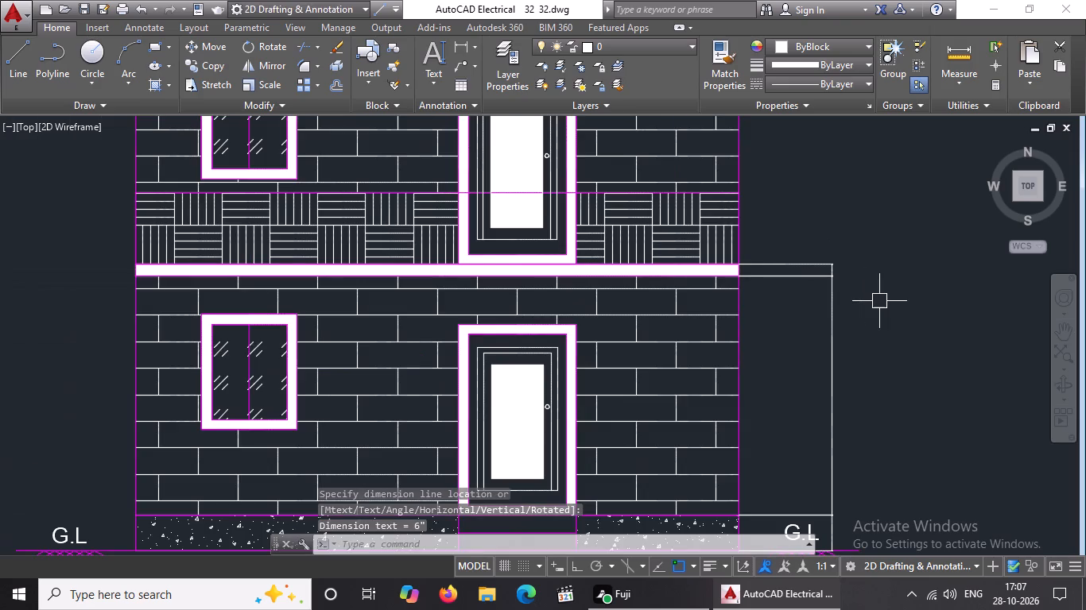
{"action": "middle_click", "coordinate": [882, 302]}
{"action": "scroll", "coordinate": [881, 303], "scroll_direction": "down", "scroll_amount": 2}
{"action": "key", "text": "Escape"}
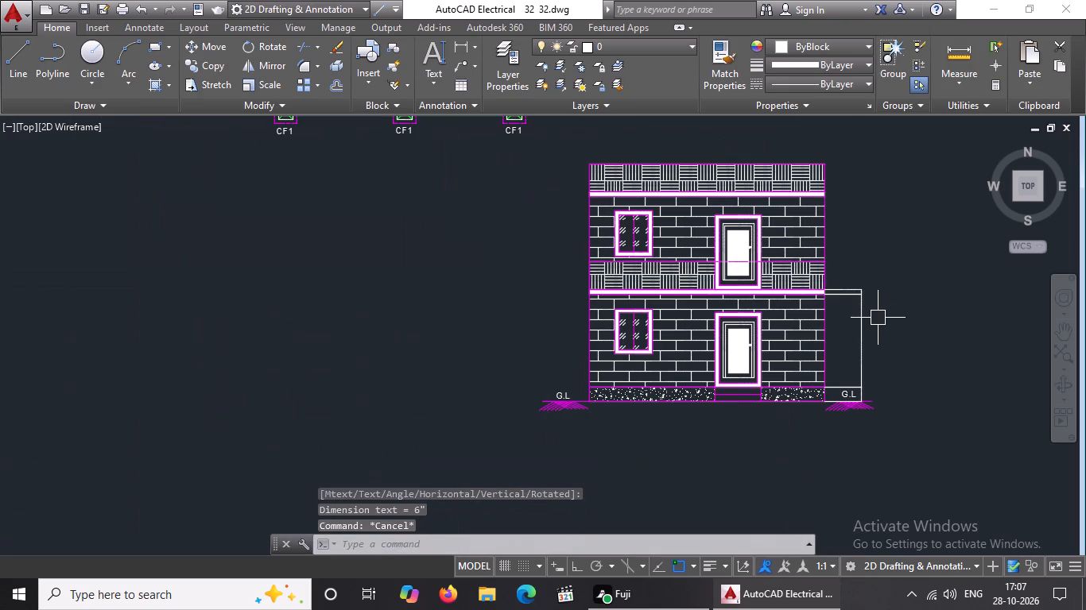
Dimension the height of the patterned band above the lower slab at the right wall, in line with the dimensions below.
{"action": "type", "text": "DIMLIN"}
{"action": "key", "text": "Return"}
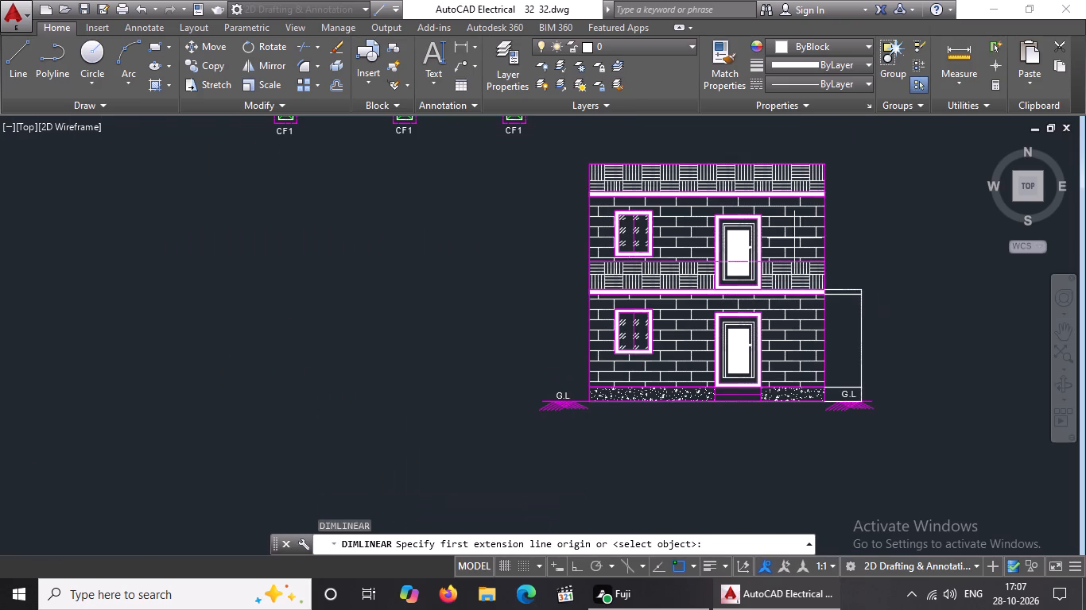
{"action": "scroll", "coordinate": [794, 236], "scroll_direction": "up", "scroll_amount": 2}
{"action": "scroll", "coordinate": [861, 309], "scroll_direction": "up", "scroll_amount": 2}
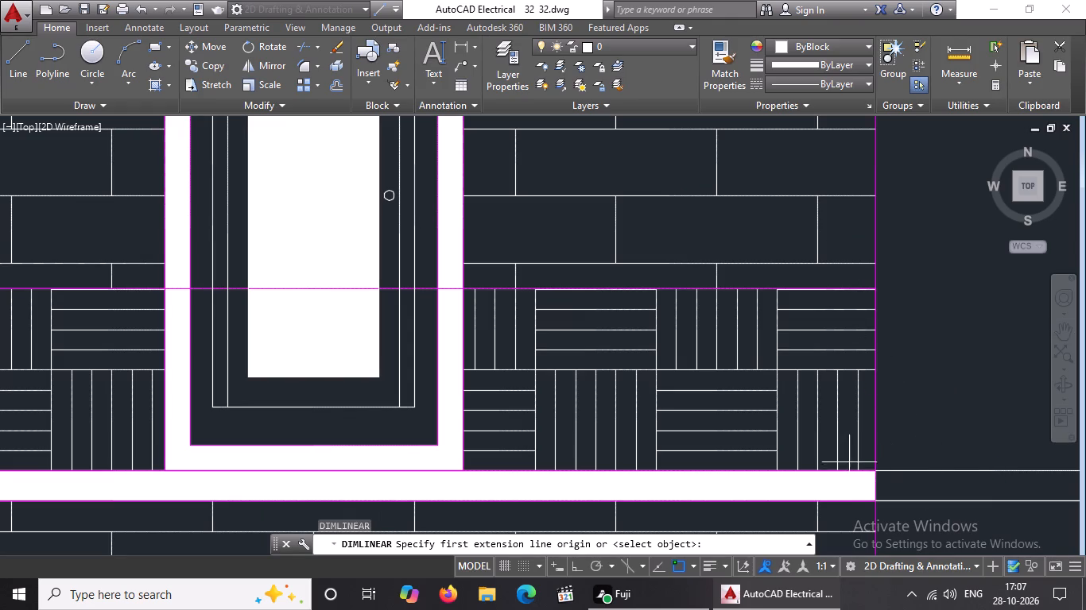
{"action": "left_click", "coordinate": [872, 472]}
{"action": "left_click", "coordinate": [873, 288]}
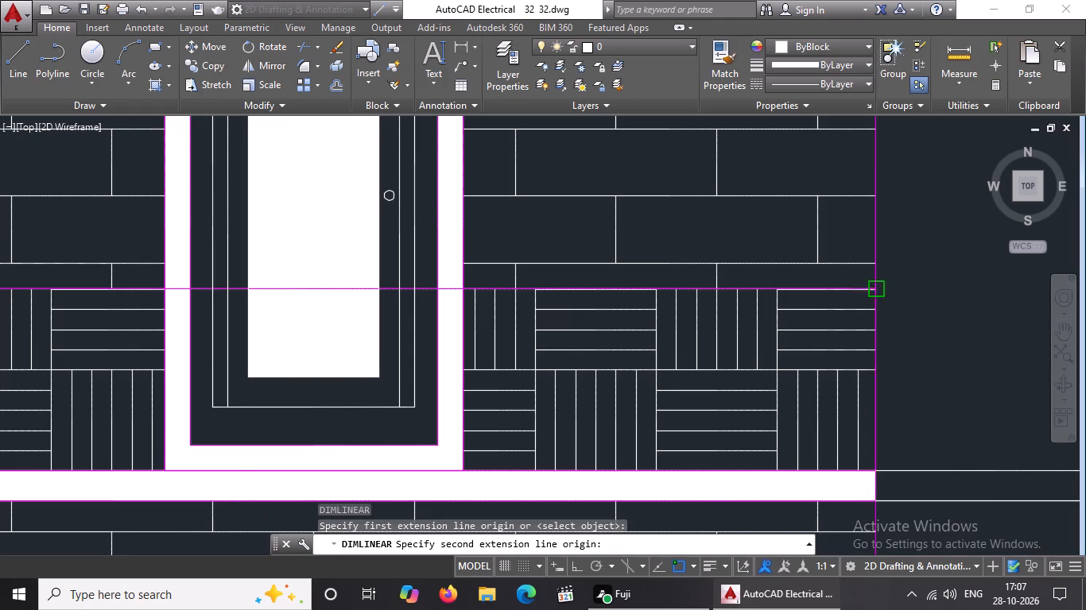
{"action": "scroll", "coordinate": [816, 286], "scroll_direction": "down", "scroll_amount": 4}
{"action": "scroll", "coordinate": [871, 280], "scroll_direction": "up", "scroll_amount": 2}
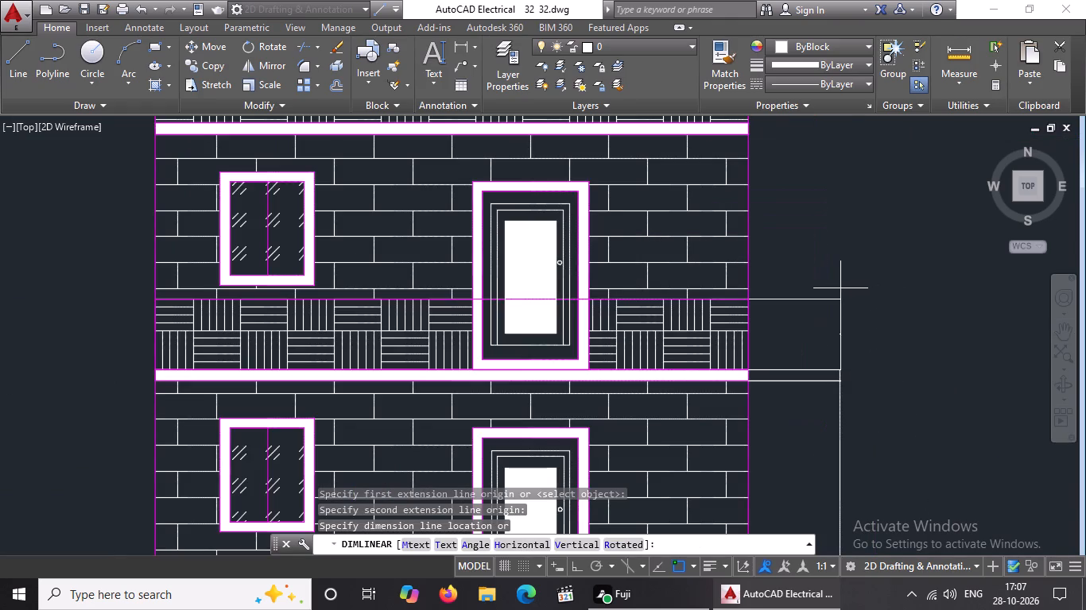
{"action": "scroll", "coordinate": [840, 285], "scroll_direction": "up", "scroll_amount": 2}
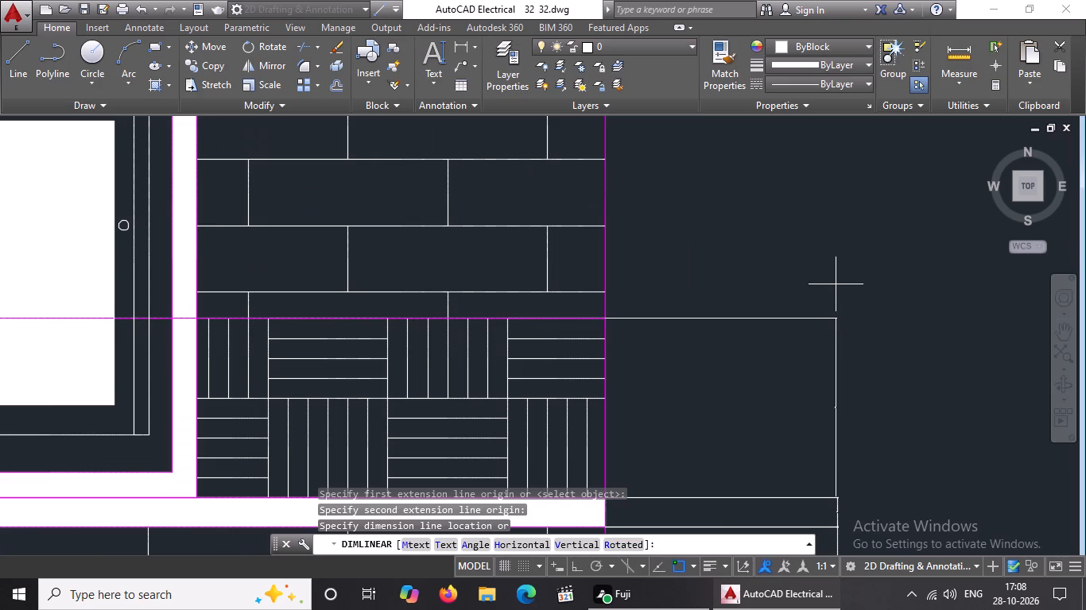
{"action": "left_click", "coordinate": [837, 331]}
Dimension the upper storey's height from the lower slab's top to the upper slab's underside, in line with the existing dimensions.
{"action": "scroll", "coordinate": [861, 342], "scroll_direction": "down", "scroll_amount": 3}
{"action": "middle_click_drag", "start_coordinate": [894, 334], "coordinate": [776, 308]}
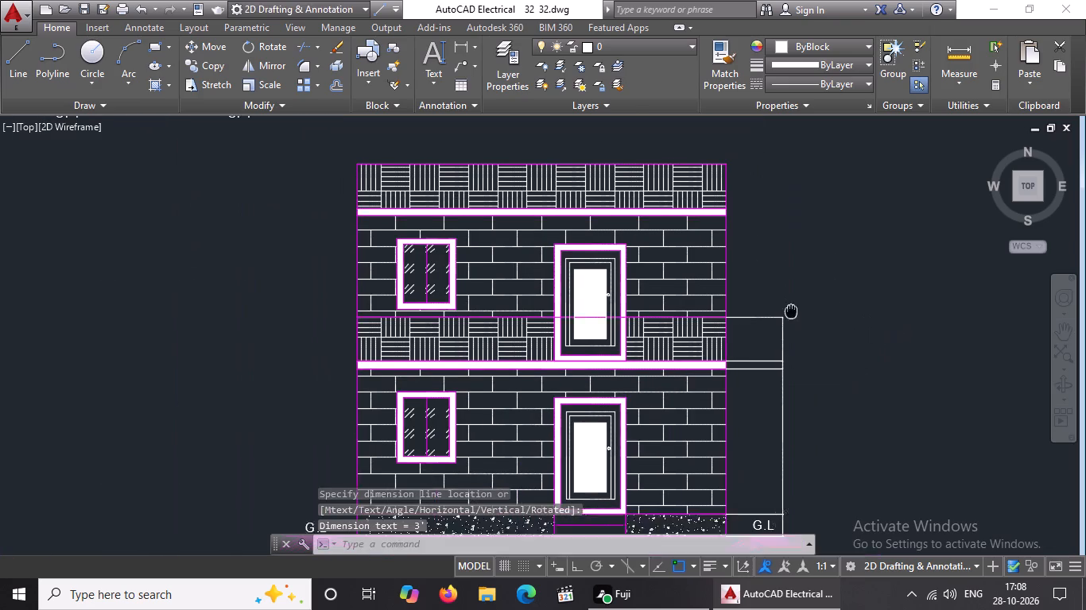
{"action": "middle_click_drag", "start_coordinate": [776, 308], "coordinate": [770, 307]}
{"action": "type", "text": "DIMLIN"}
{"action": "key", "text": "Return"}
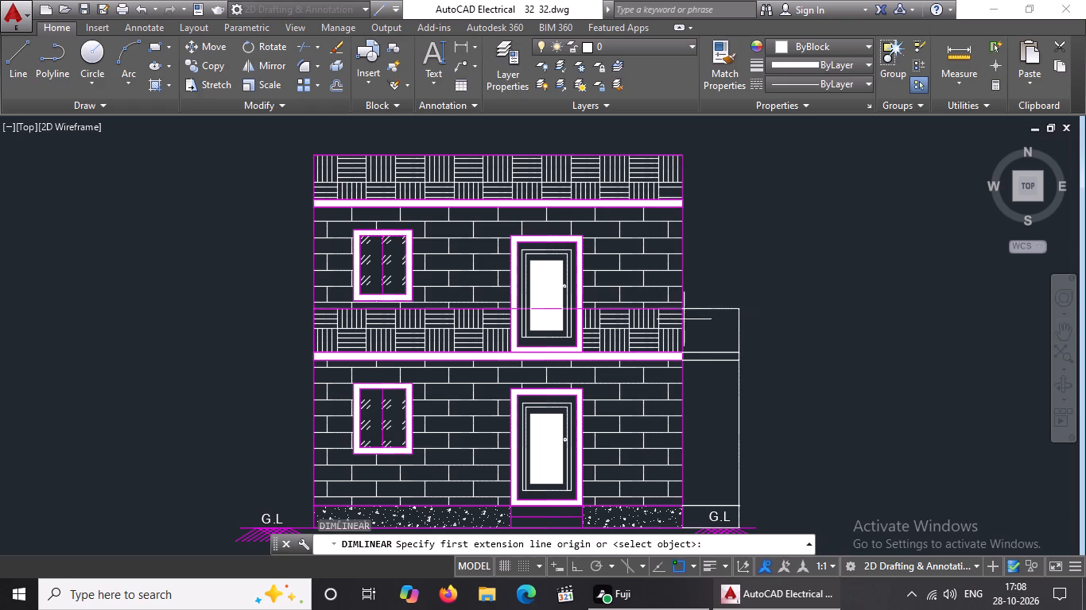
{"action": "scroll", "coordinate": [682, 315], "scroll_direction": "up", "scroll_amount": 1}
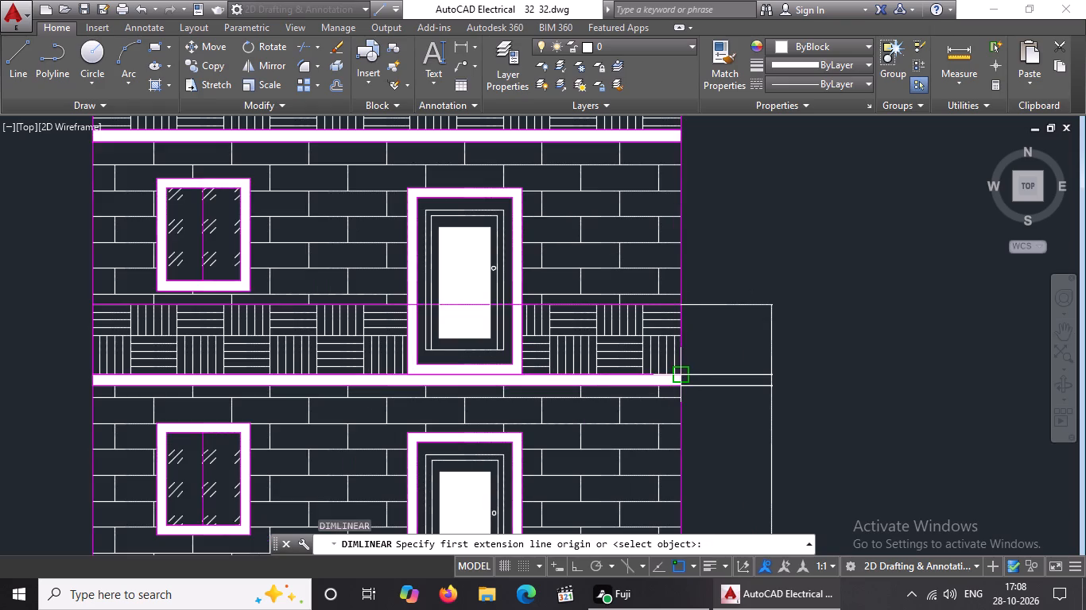
{"action": "left_click", "coordinate": [681, 374]}
{"action": "scroll", "coordinate": [683, 370], "scroll_direction": "down", "scroll_amount": 3}
{"action": "scroll", "coordinate": [681, 307], "scroll_direction": "up", "scroll_amount": 2}
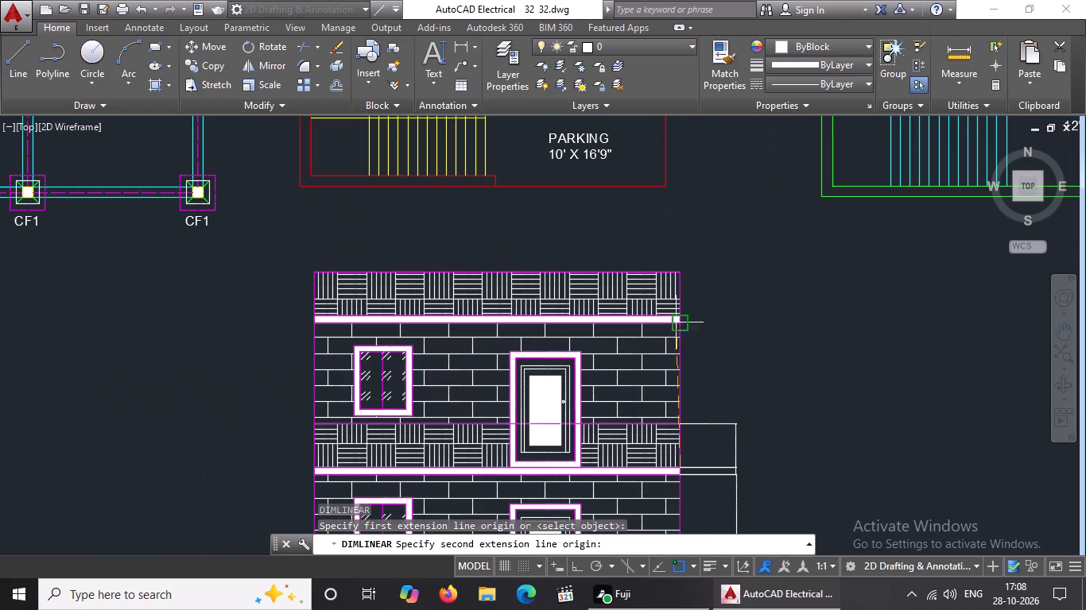
{"action": "left_click", "coordinate": [677, 322]}
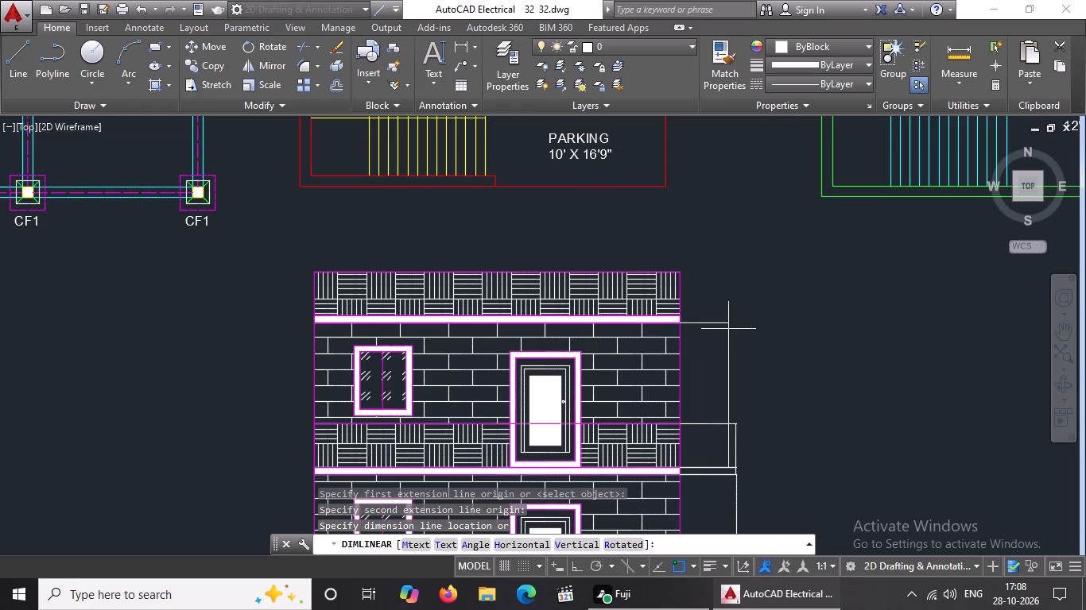
{"action": "left_click", "coordinate": [735, 326]}
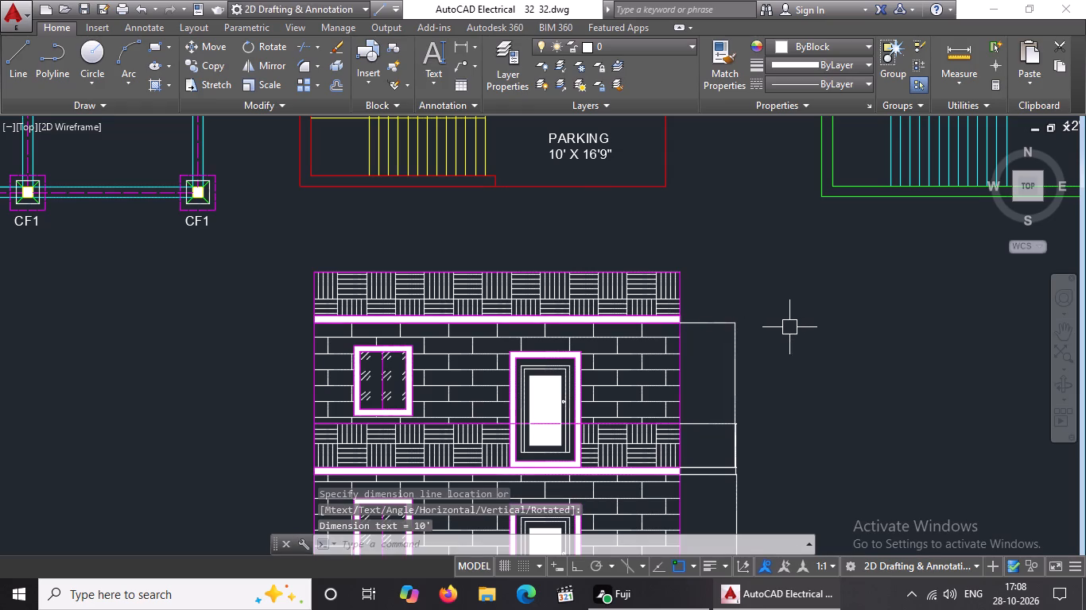
{"action": "key", "text": "Escape"}
Dimension the upper slab's thickness at the right wall, in line with the upper-storey dimension.
{"action": "type", "text": "DIMLIN"}
{"action": "key", "text": "Return"}
{"action": "scroll", "coordinate": [705, 322], "scroll_direction": "up", "scroll_amount": 3}
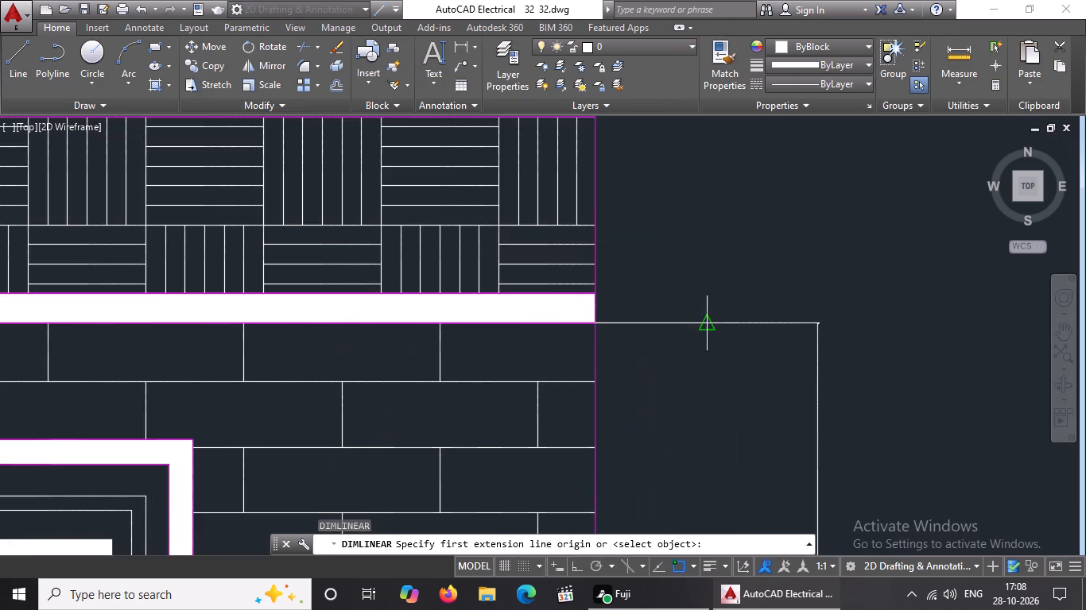
{"action": "left_click", "coordinate": [592, 325]}
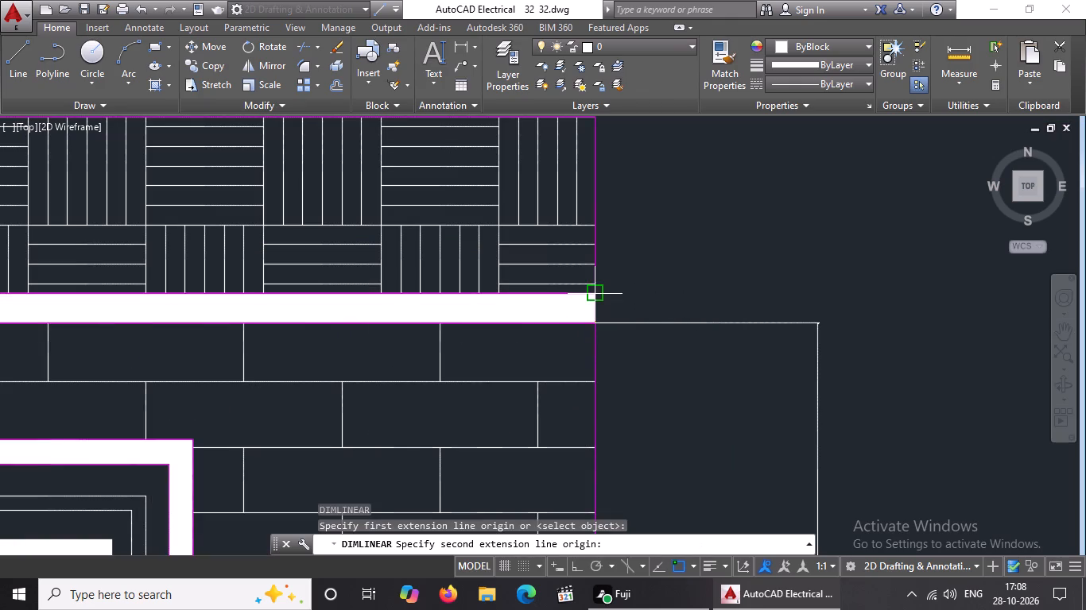
{"action": "left_click", "coordinate": [591, 288]}
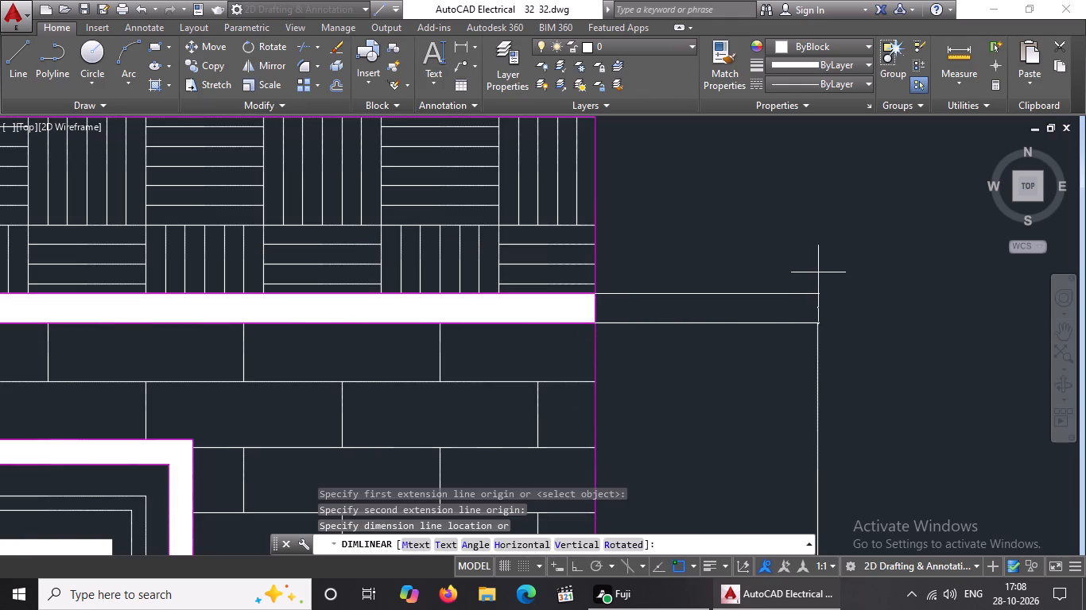
{"action": "left_click", "coordinate": [817, 273]}
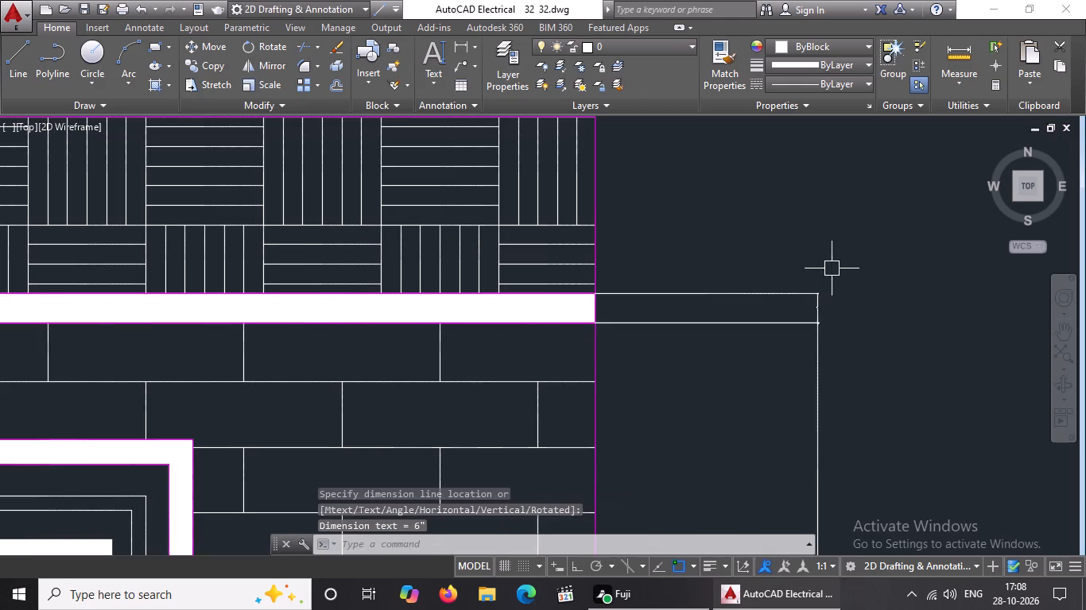
{"action": "scroll", "coordinate": [832, 268], "scroll_direction": "down", "scroll_amount": 1}
{"action": "key", "text": "Escape"}
Dimension the top parapet's height from the upper slab's top to the roof line, in line with the other dimensions.
{"action": "type", "text": "DIMLIN"}
{"action": "key", "text": "Return"}
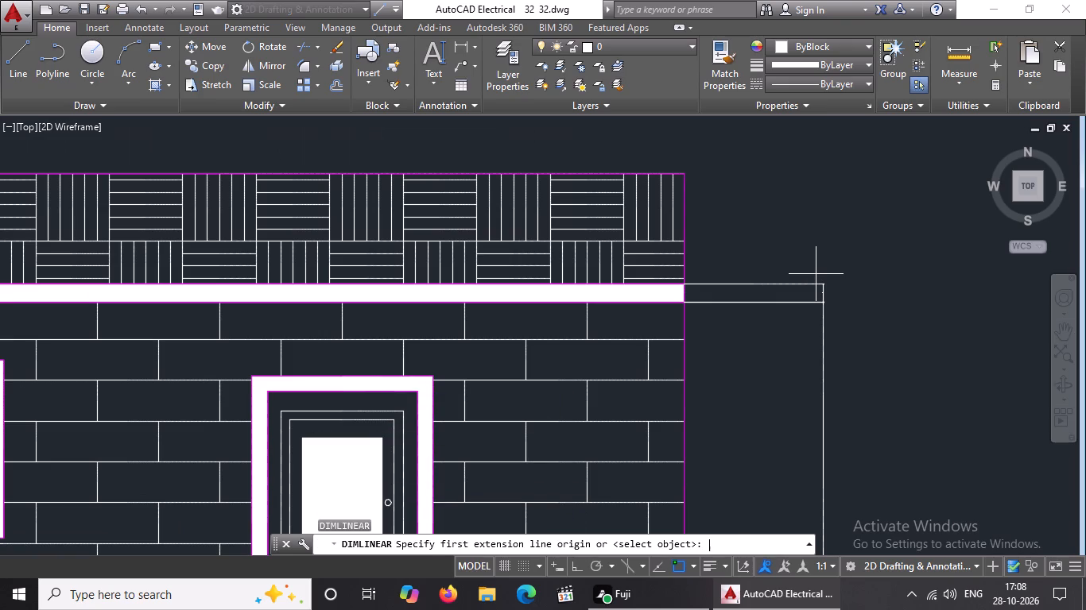
{"action": "left_click_drag", "start_coordinate": [685, 290], "coordinate": [688, 282]}
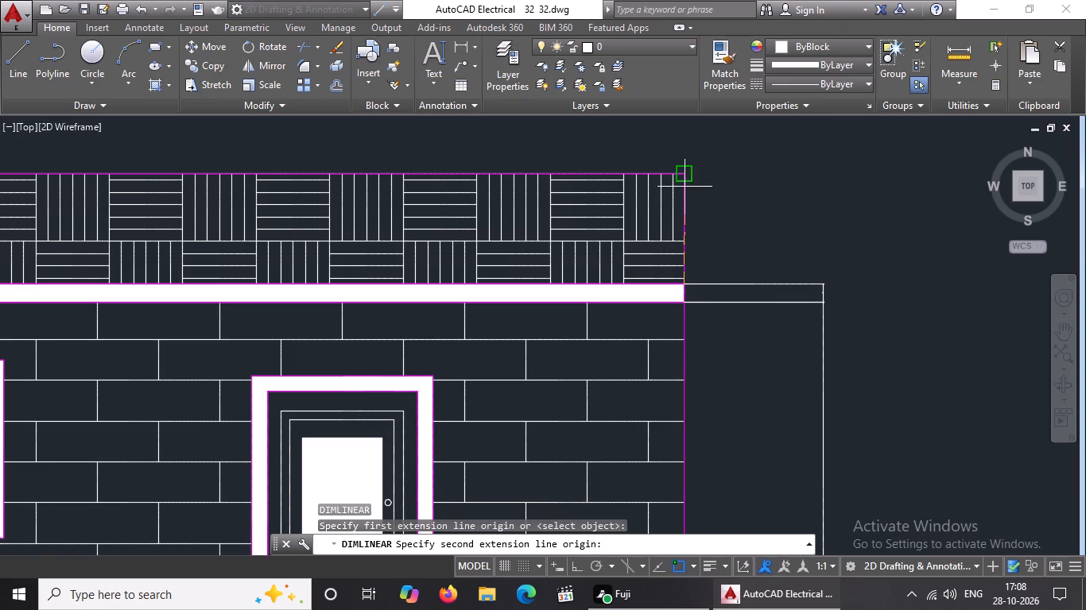
{"action": "left_click", "coordinate": [683, 176]}
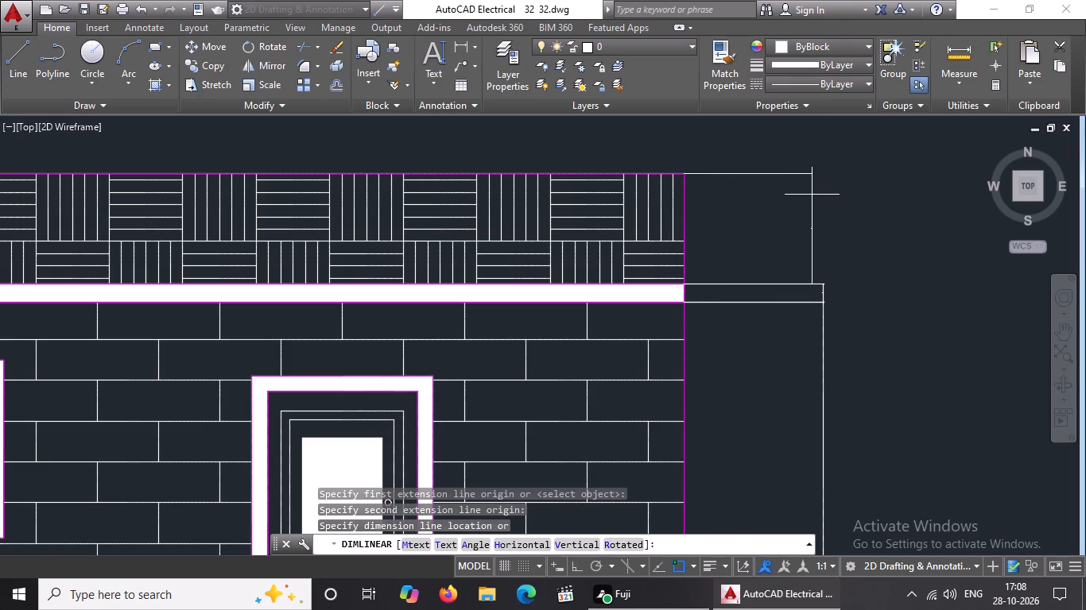
{"action": "left_click", "coordinate": [824, 212]}
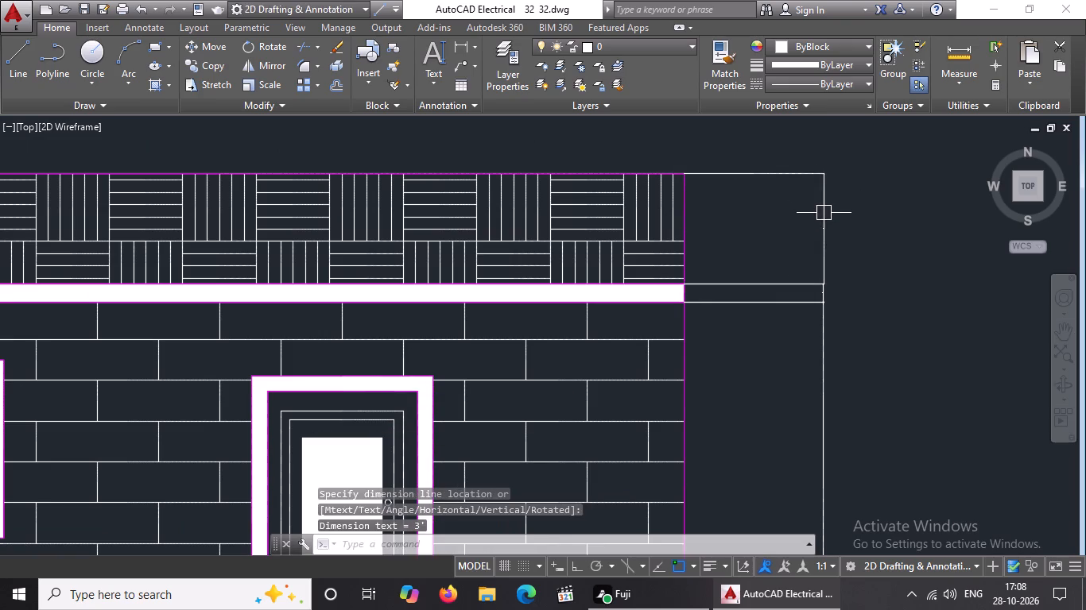
Inspect the properties of the plinth-height dimension beside the G.L label at the elevation's right end.
{"action": "scroll", "coordinate": [816, 216], "scroll_direction": "down", "scroll_amount": 3}
{"action": "scroll", "coordinate": [863, 222], "scroll_direction": "up", "scroll_amount": 3}
{"action": "scroll", "coordinate": [708, 226], "scroll_direction": "down", "scroll_amount": 3}
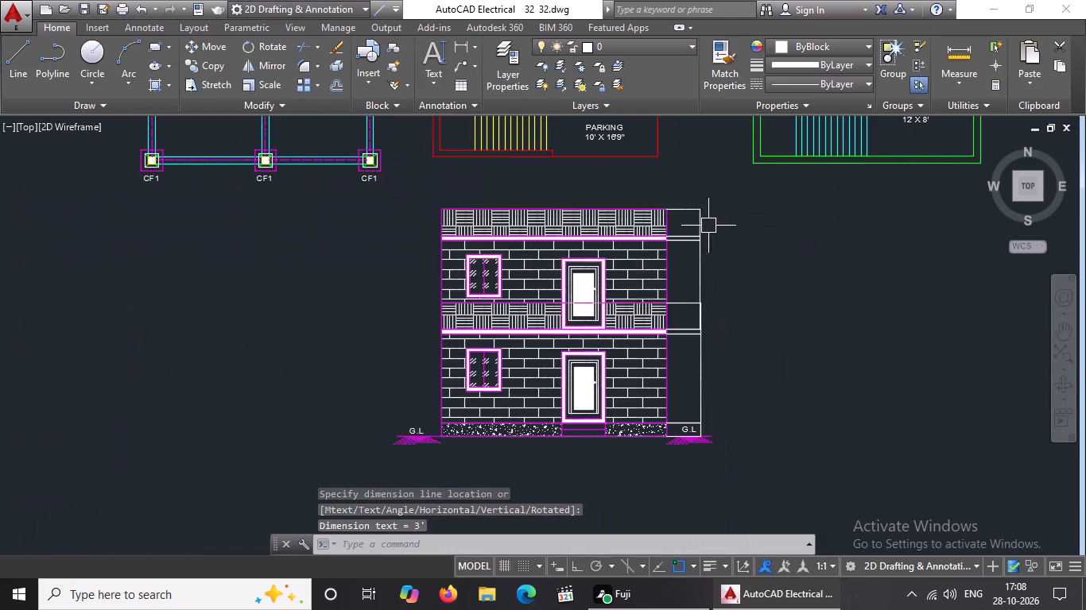
{"action": "scroll", "coordinate": [705, 445], "scroll_direction": "up", "scroll_amount": 4}
{"action": "scroll", "coordinate": [694, 426], "scroll_direction": "down", "scroll_amount": 3}
{"action": "scroll", "coordinate": [686, 424], "scroll_direction": "up", "scroll_amount": 3}
{"action": "left_click", "coordinate": [696, 384]}
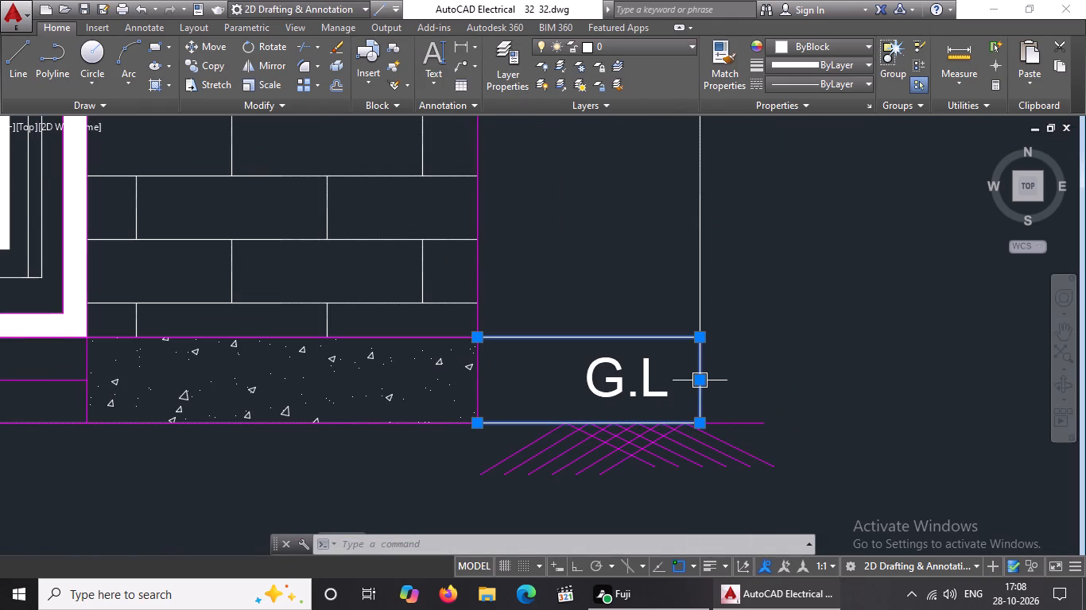
{"action": "right_click", "coordinate": [726, 373]}
{"action": "left_click", "coordinate": [778, 546]}
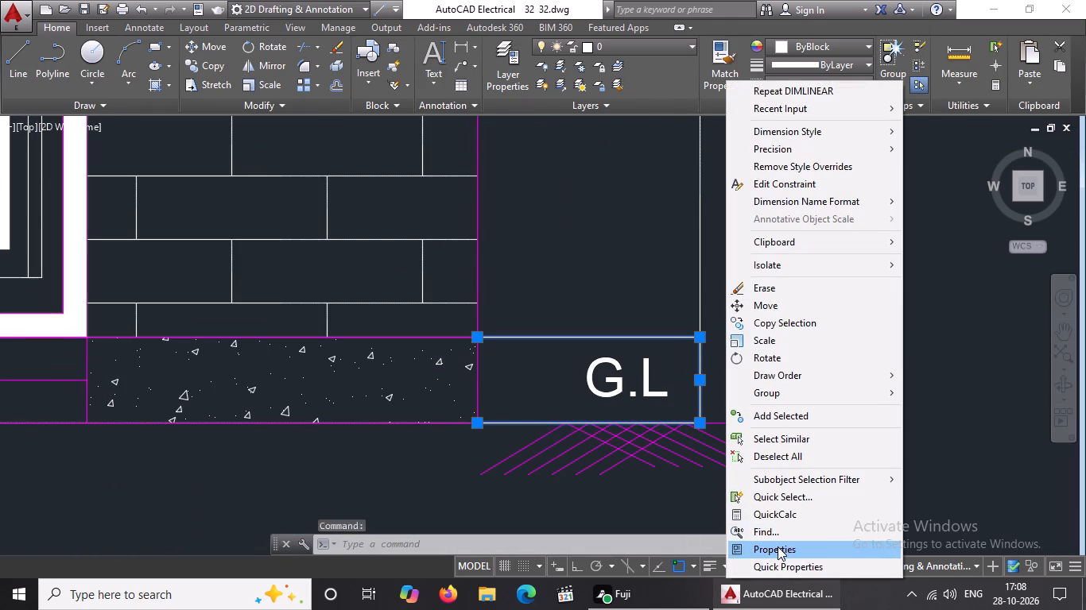
{"action": "scroll", "coordinate": [452, 386], "scroll_direction": "down", "scroll_amount": 4}
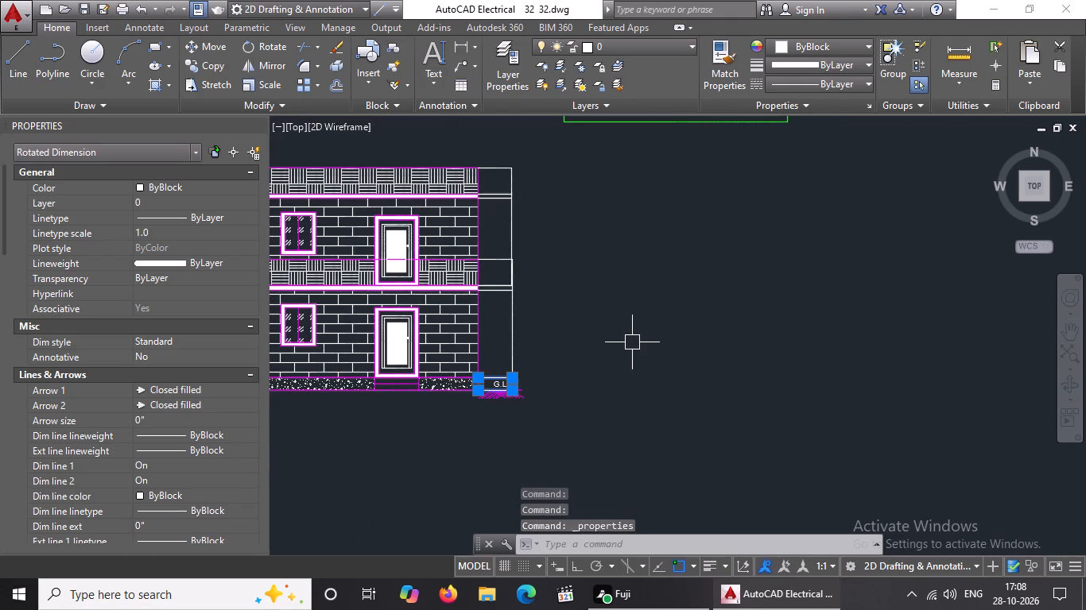
{"action": "key", "text": "Escape"}
{"action": "key", "text": "Escape"}
{"action": "key", "text": "Escape"}
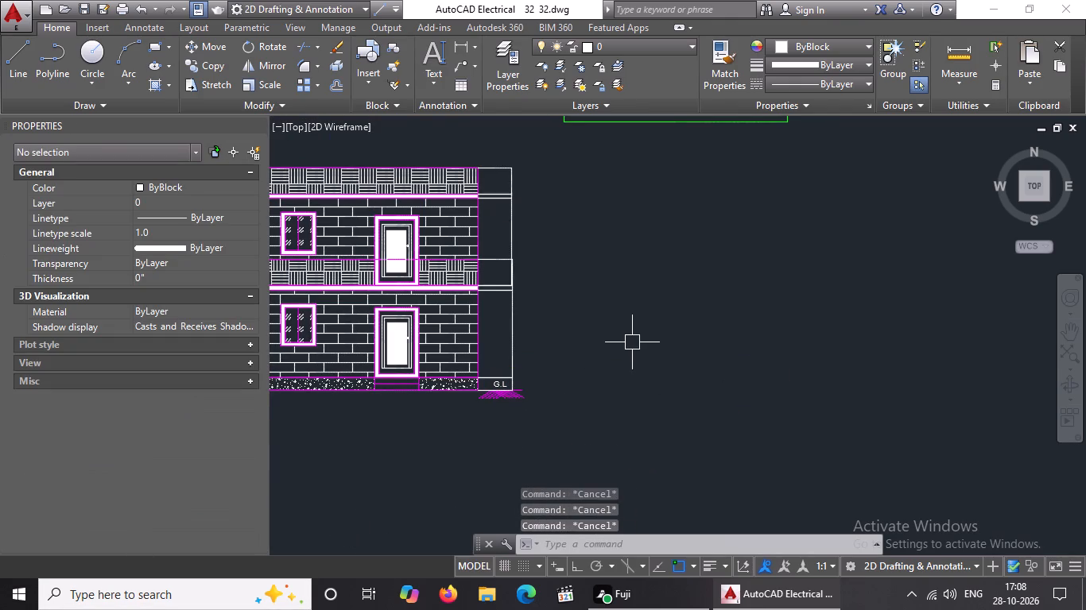
Erase the plinth-height and ground-storey height dimensions at the elevation's right end, closing the properties display.
{"action": "scroll", "coordinate": [632, 342], "scroll_direction": "down", "scroll_amount": 2}
{"action": "scroll", "coordinate": [579, 382], "scroll_direction": "up", "scroll_amount": 3}
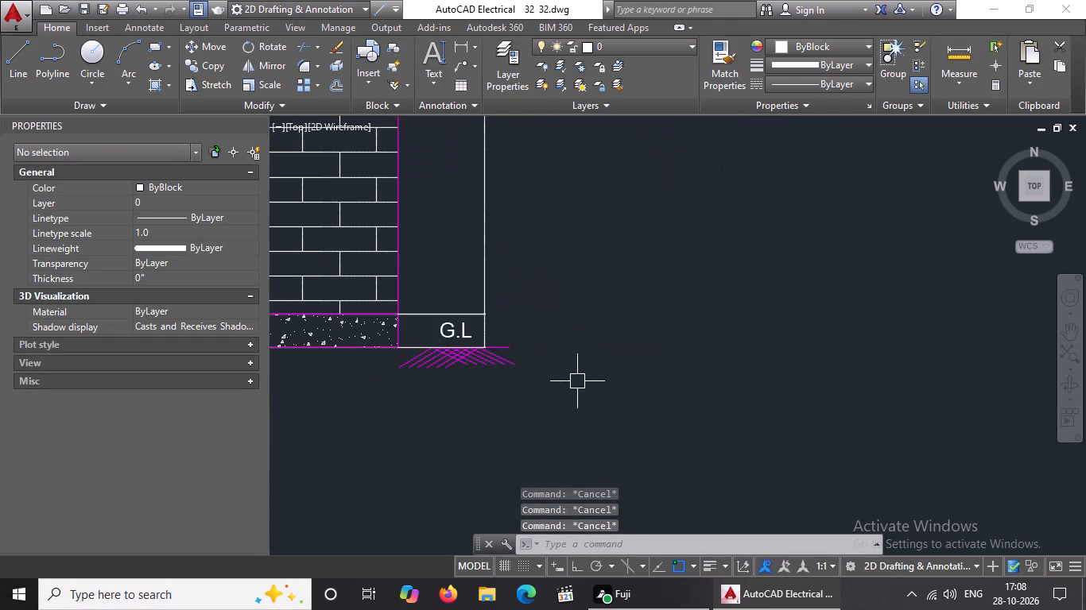
{"action": "scroll", "coordinate": [467, 328], "scroll_direction": "up", "scroll_amount": 3}
{"action": "left_click", "coordinate": [533, 326]}
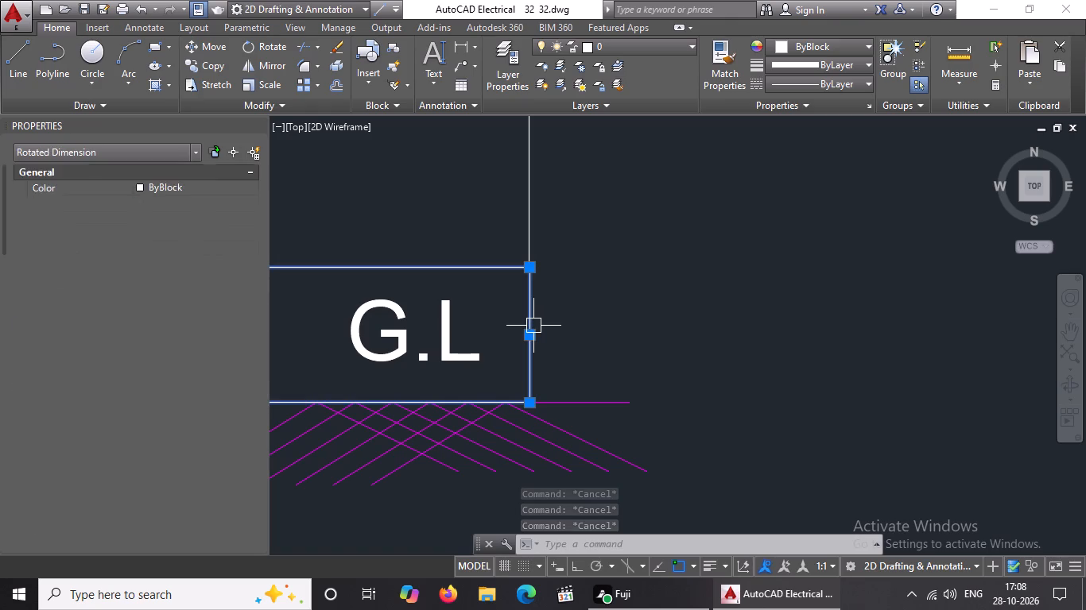
{"action": "key", "text": "Delete"}
{"action": "scroll", "coordinate": [534, 328], "scroll_direction": "down", "scroll_amount": 4}
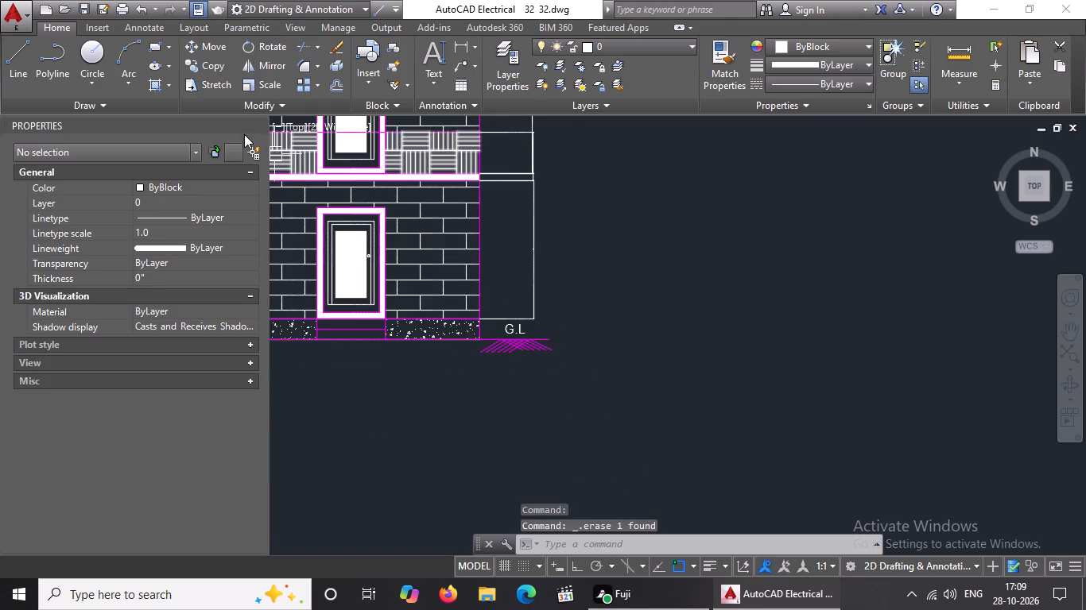
{"action": "left_click", "coordinate": [257, 123]}
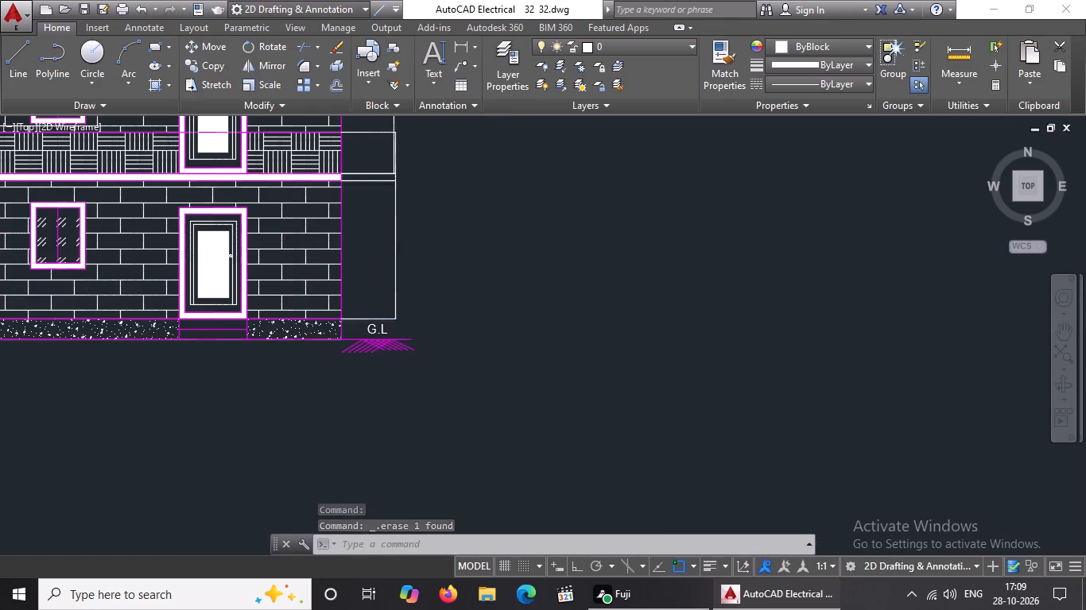
{"action": "left_click", "coordinate": [392, 257]}
{"action": "key", "text": "Delete"}
Erase the lower slab thickness, upper-storey height and middle parapet height dimensions beside the elevation's right wall.
{"action": "scroll", "coordinate": [392, 267], "scroll_direction": "down", "scroll_amount": 6}
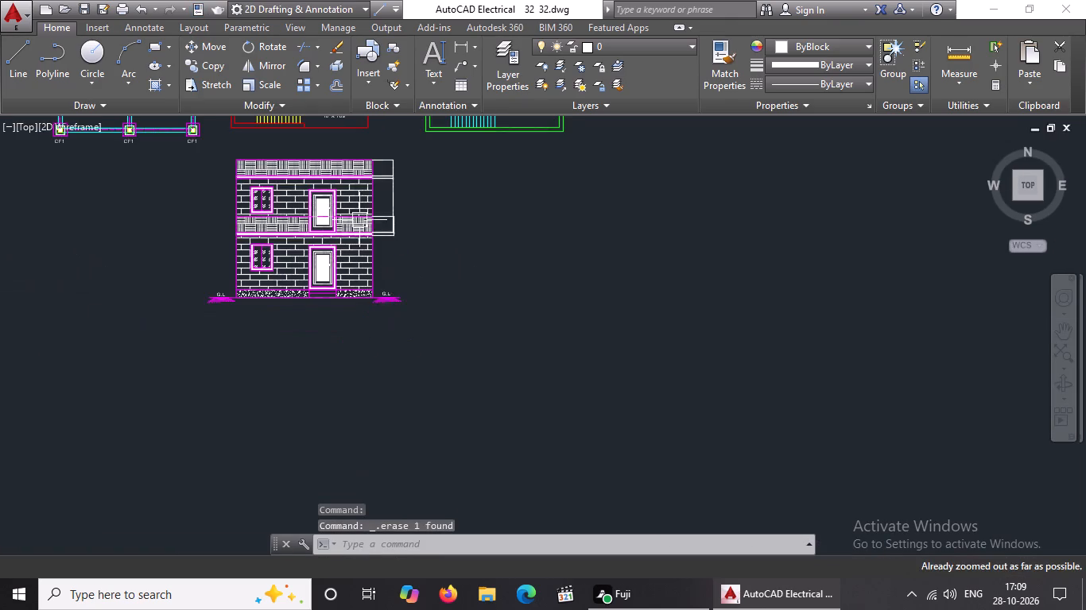
{"action": "scroll", "coordinate": [356, 204], "scroll_direction": "up", "scroll_amount": 4}
{"action": "left_click", "coordinate": [517, 414]}
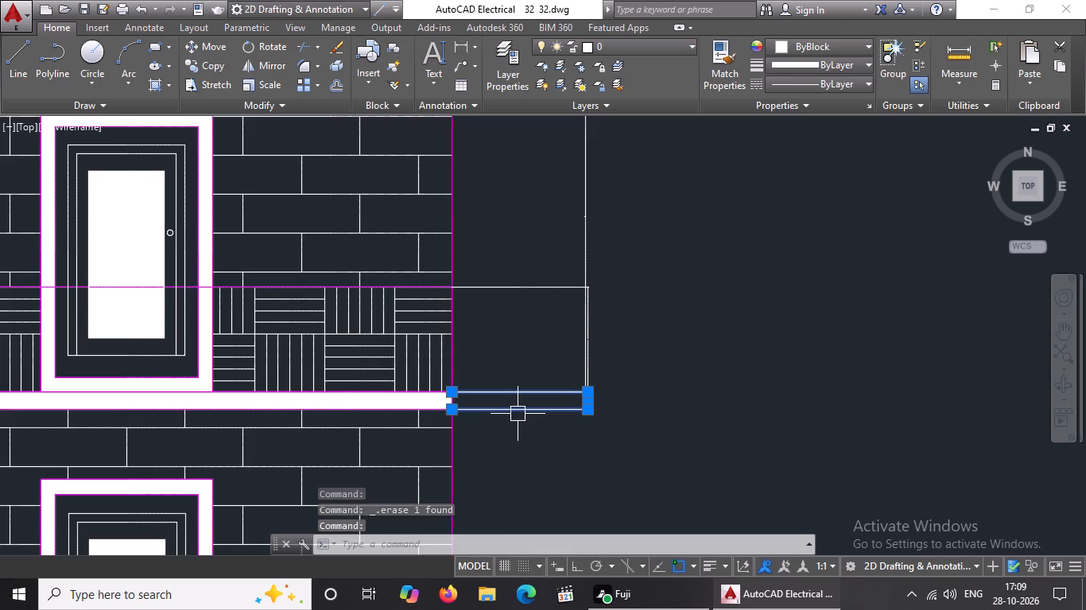
{"action": "key", "text": "Delete"}
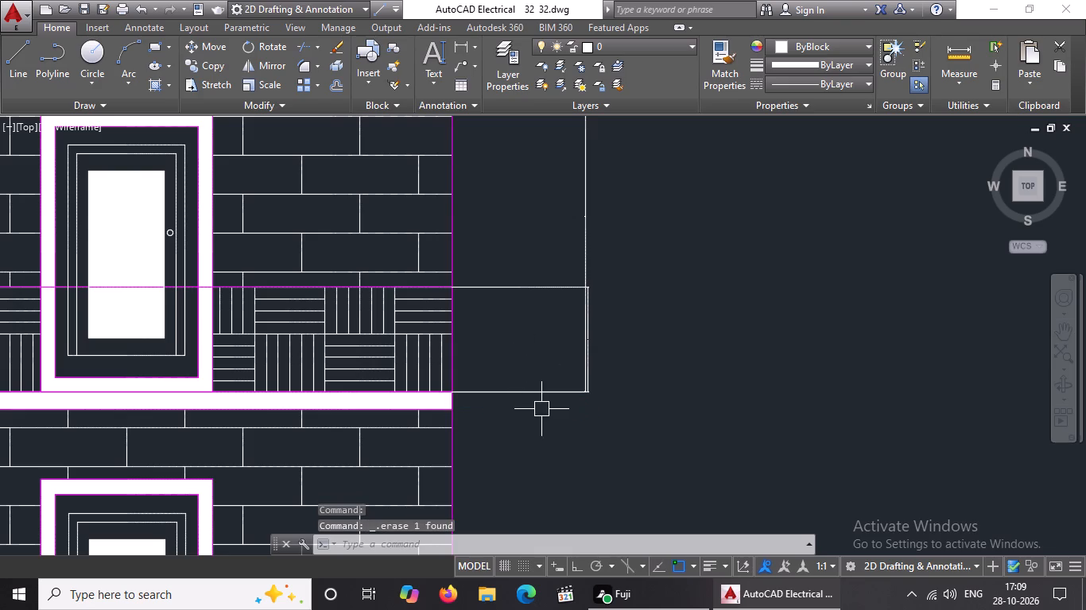
{"action": "left_click", "coordinate": [557, 392]}
{"action": "key", "text": "Delete"}
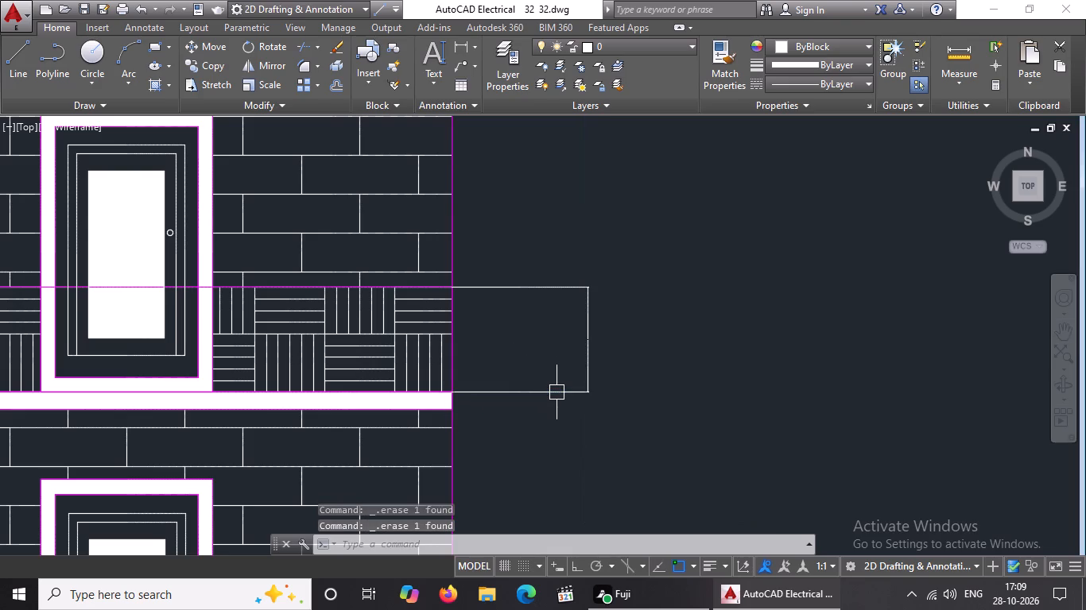
{"action": "left_click", "coordinate": [556, 390]}
{"action": "key", "text": "Delete"}
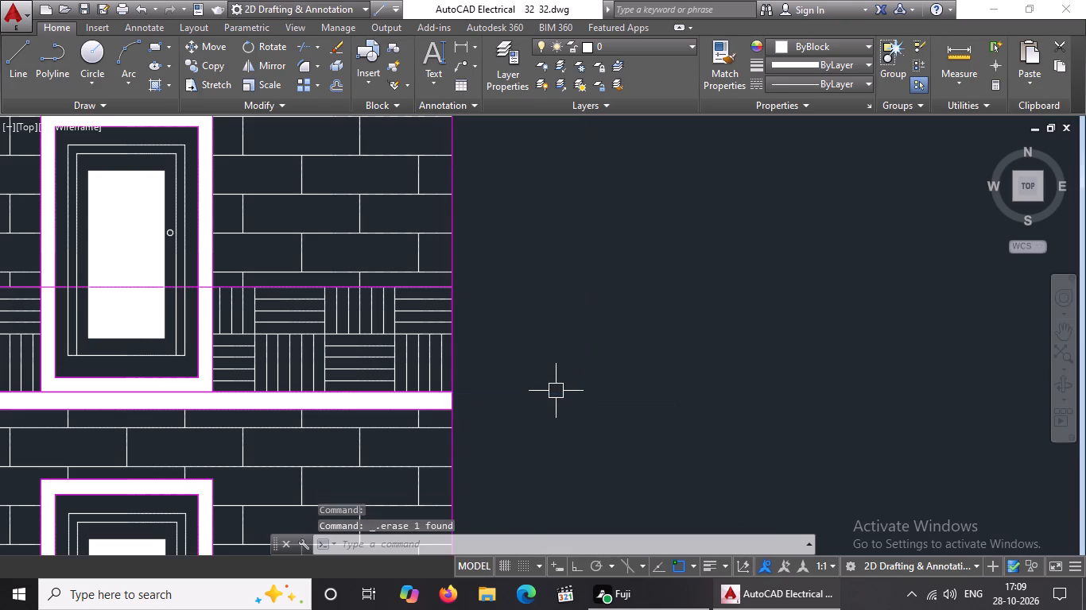
Add a linear dimension for the plinth height at the right wall, placing its line just beyond the G.L label.
{"action": "scroll", "coordinate": [731, 347], "scroll_direction": "down", "scroll_amount": 4}
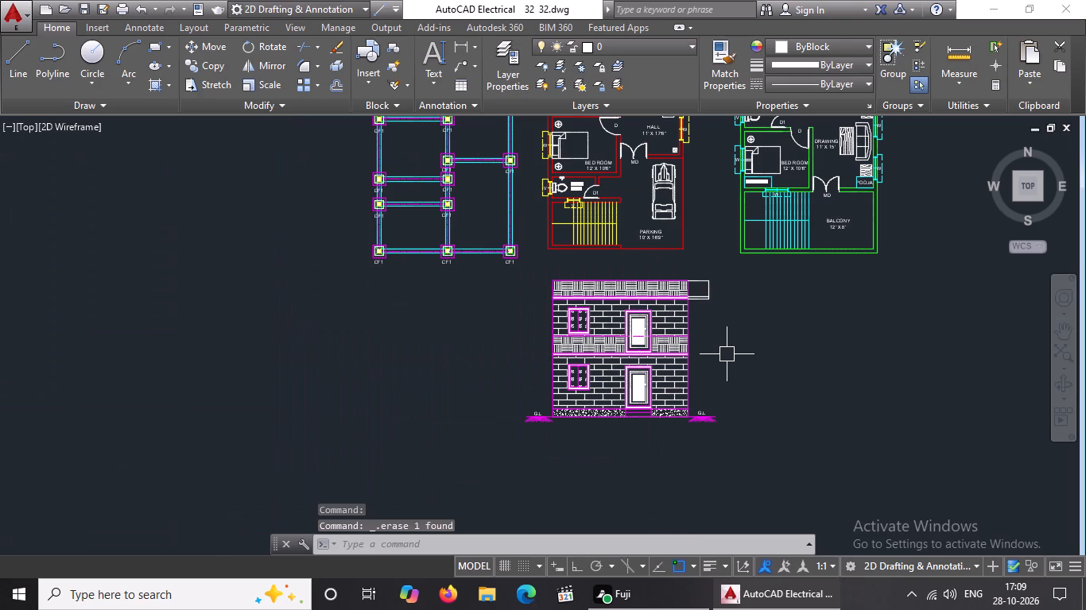
{"action": "scroll", "coordinate": [742, 377], "scroll_direction": "up", "scroll_amount": 2}
{"action": "type", "text": "DIMLIN"}
{"action": "key", "text": "Return"}
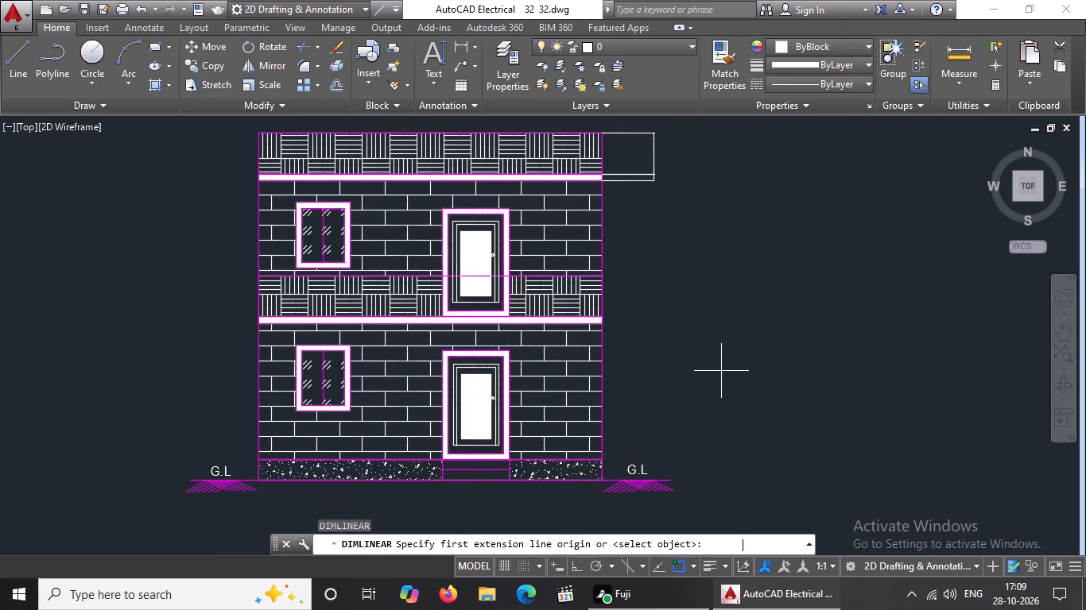
{"action": "scroll", "coordinate": [614, 492], "scroll_direction": "up", "scroll_amount": 4}
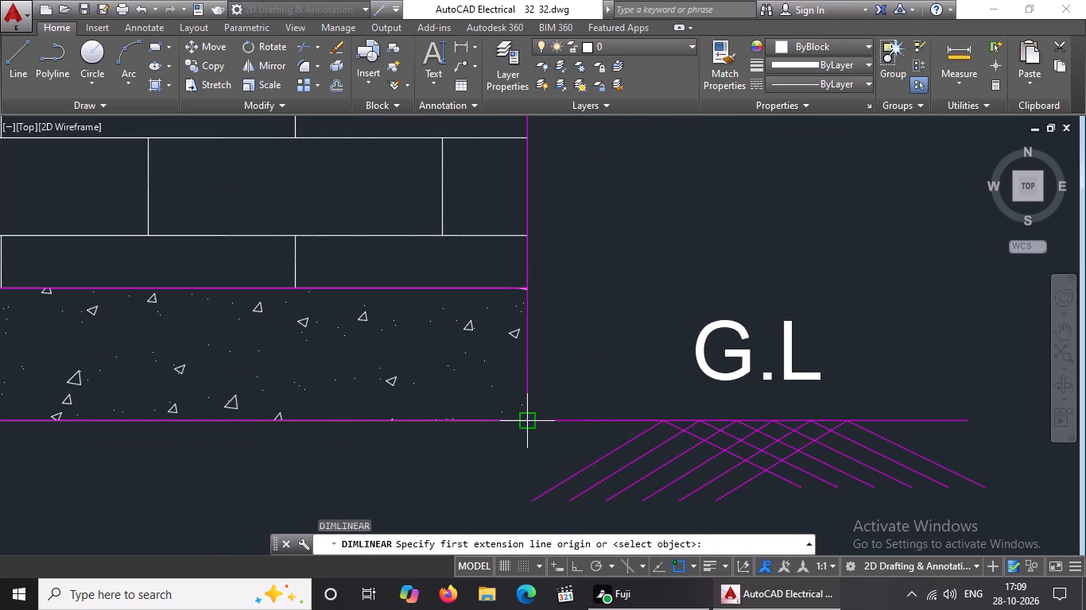
{"action": "left_click", "coordinate": [523, 420]}
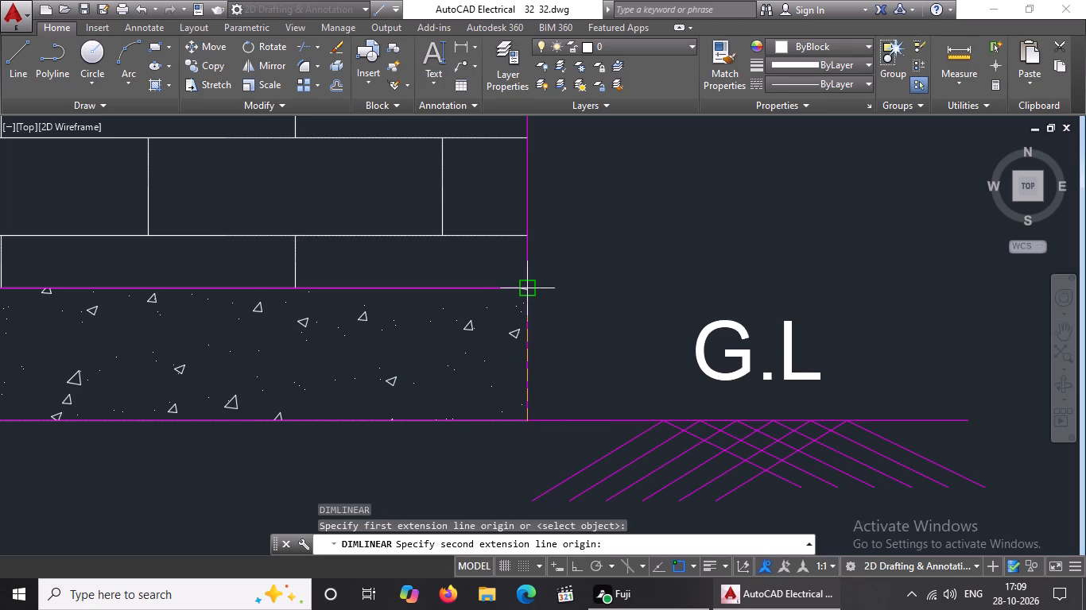
{"action": "left_click", "coordinate": [527, 286]}
{"action": "scroll", "coordinate": [712, 275], "scroll_direction": "down", "scroll_amount": 2}
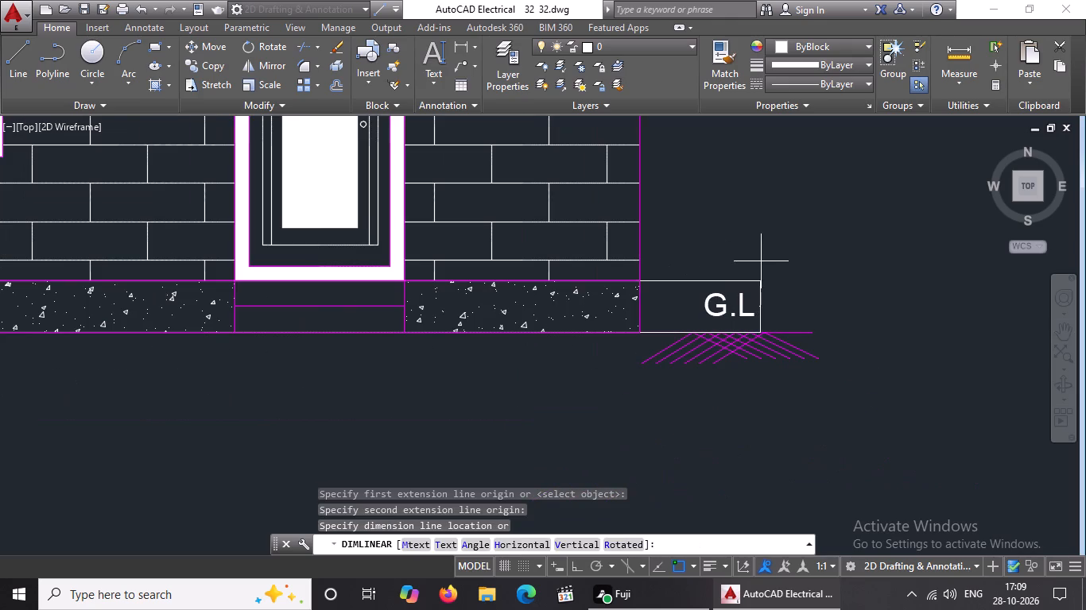
{"action": "left_click", "coordinate": [773, 260]}
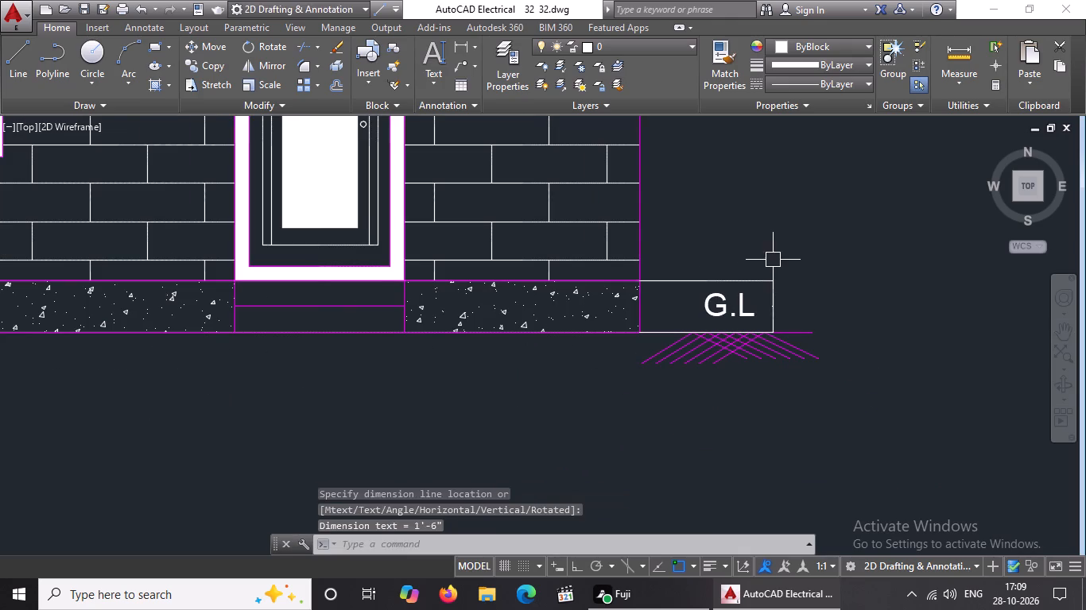
Dimension the ground-storey height from the plinth top to the lower slab's underside, in line with the plinth dimension.
{"action": "type", "text": "DIMLIN"}
{"action": "key", "text": "Return"}
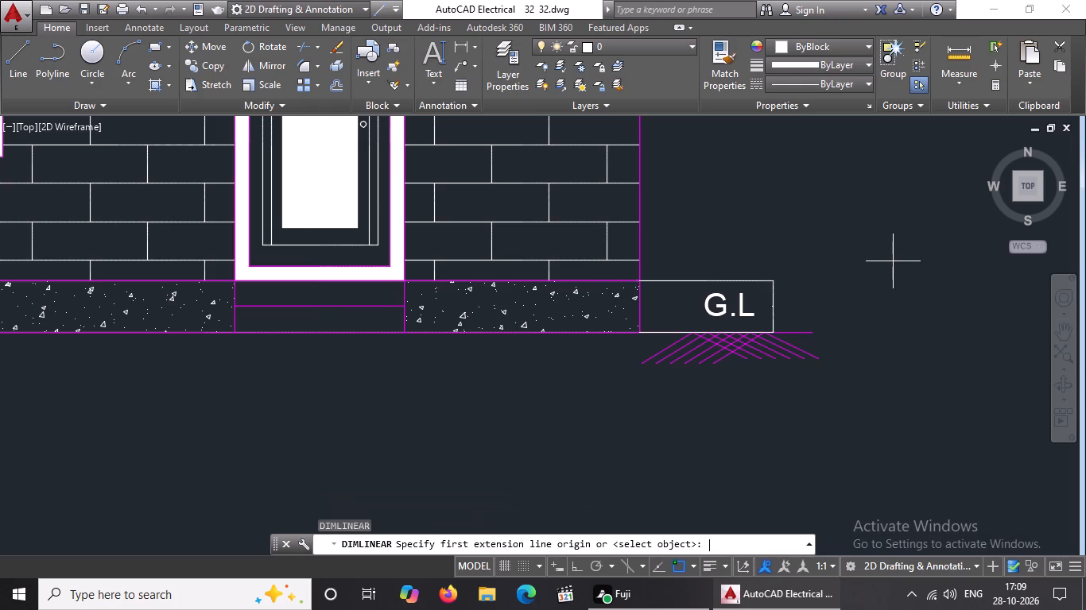
{"action": "left_click", "coordinate": [632, 280]}
{"action": "scroll", "coordinate": [634, 276], "scroll_direction": "down", "scroll_amount": 4}
{"action": "scroll", "coordinate": [633, 218], "scroll_direction": "up", "scroll_amount": 5}
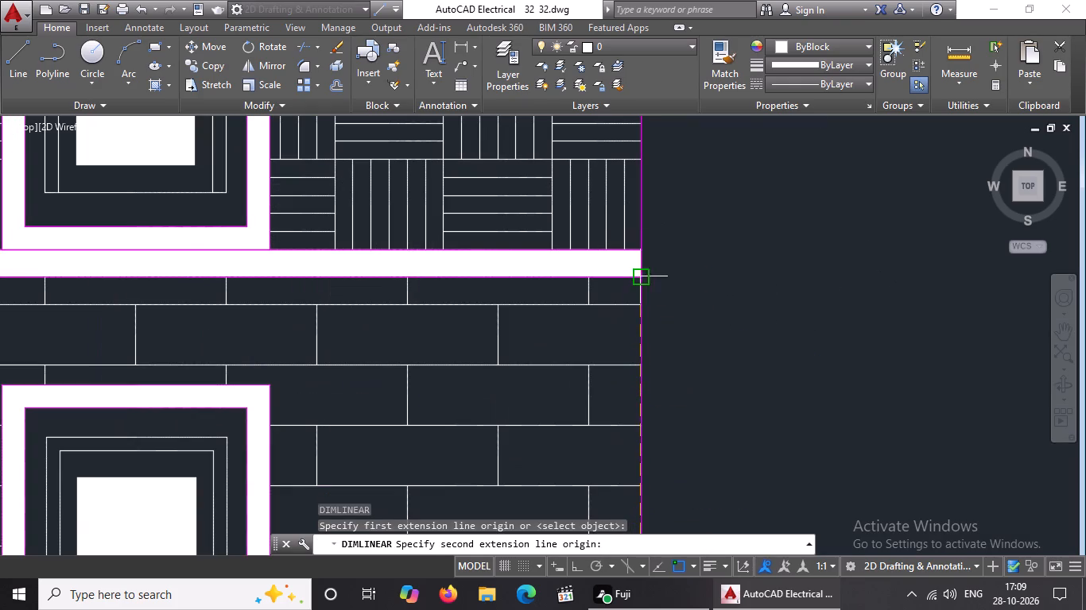
{"action": "left_click", "coordinate": [640, 276]}
{"action": "scroll", "coordinate": [672, 268], "scroll_direction": "down", "scroll_amount": 2}
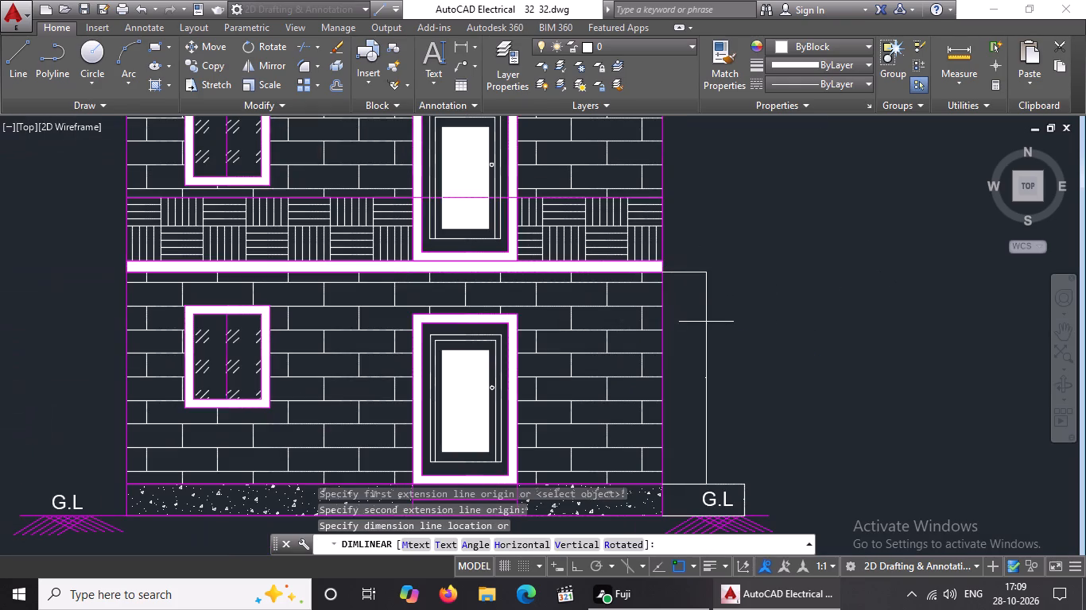
{"action": "scroll", "coordinate": [739, 411], "scroll_direction": "up", "scroll_amount": 3}
{"action": "scroll", "coordinate": [750, 374], "scroll_direction": "down", "scroll_amount": 4}
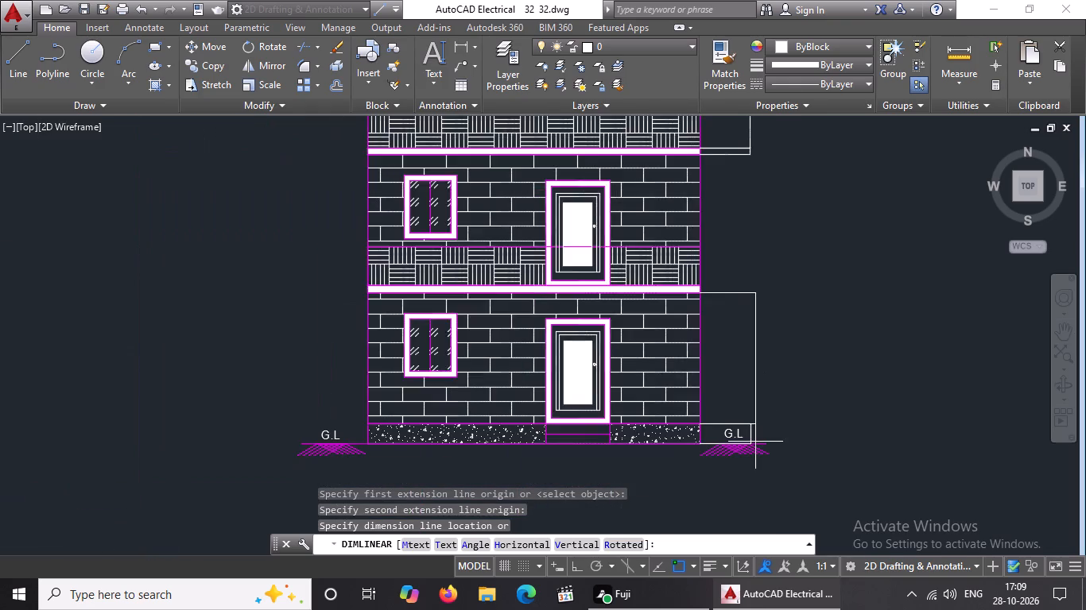
{"action": "scroll", "coordinate": [758, 440], "scroll_direction": "up", "scroll_amount": 3}
{"action": "scroll", "coordinate": [716, 371], "scroll_direction": "up", "scroll_amount": 2}
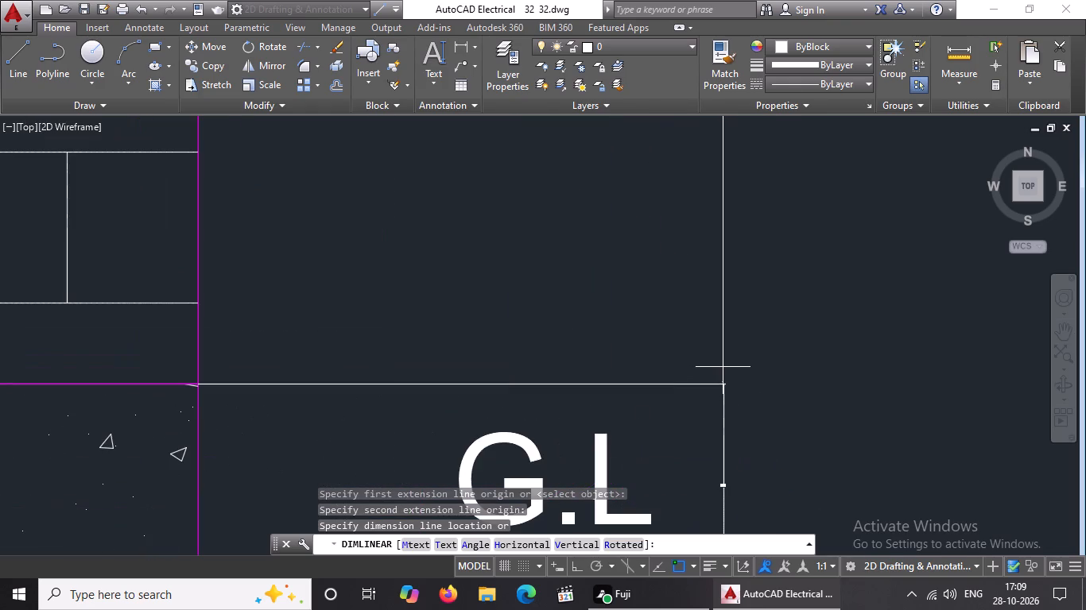
{"action": "left_click", "coordinate": [723, 364]}
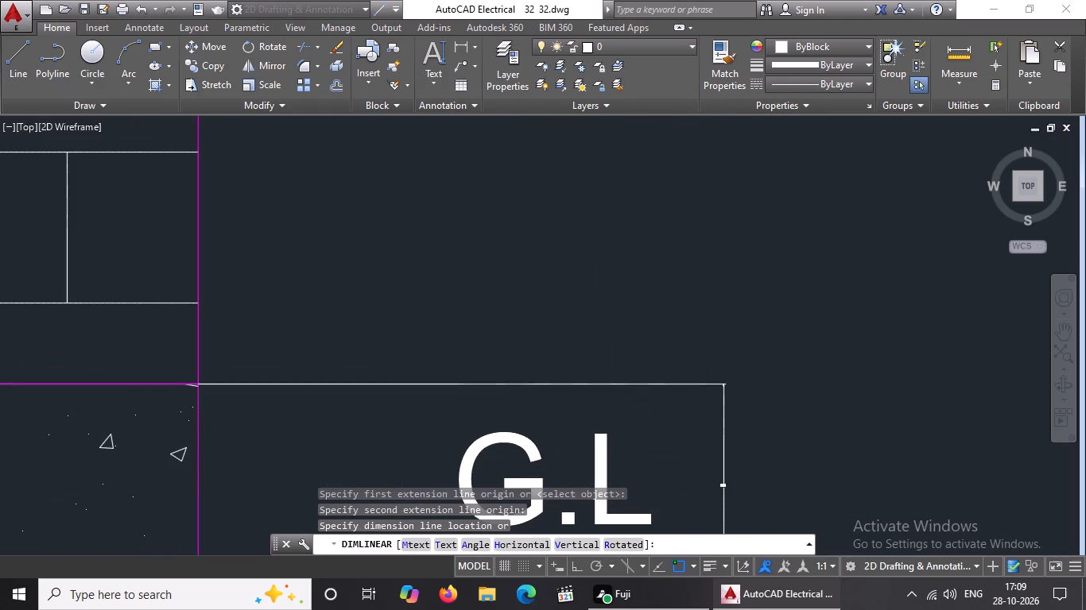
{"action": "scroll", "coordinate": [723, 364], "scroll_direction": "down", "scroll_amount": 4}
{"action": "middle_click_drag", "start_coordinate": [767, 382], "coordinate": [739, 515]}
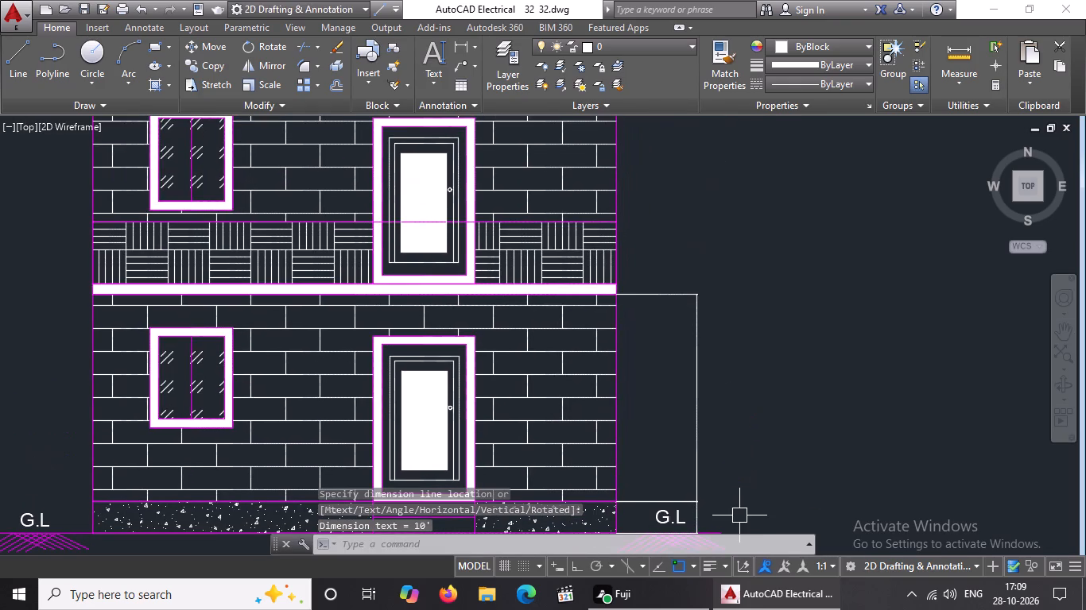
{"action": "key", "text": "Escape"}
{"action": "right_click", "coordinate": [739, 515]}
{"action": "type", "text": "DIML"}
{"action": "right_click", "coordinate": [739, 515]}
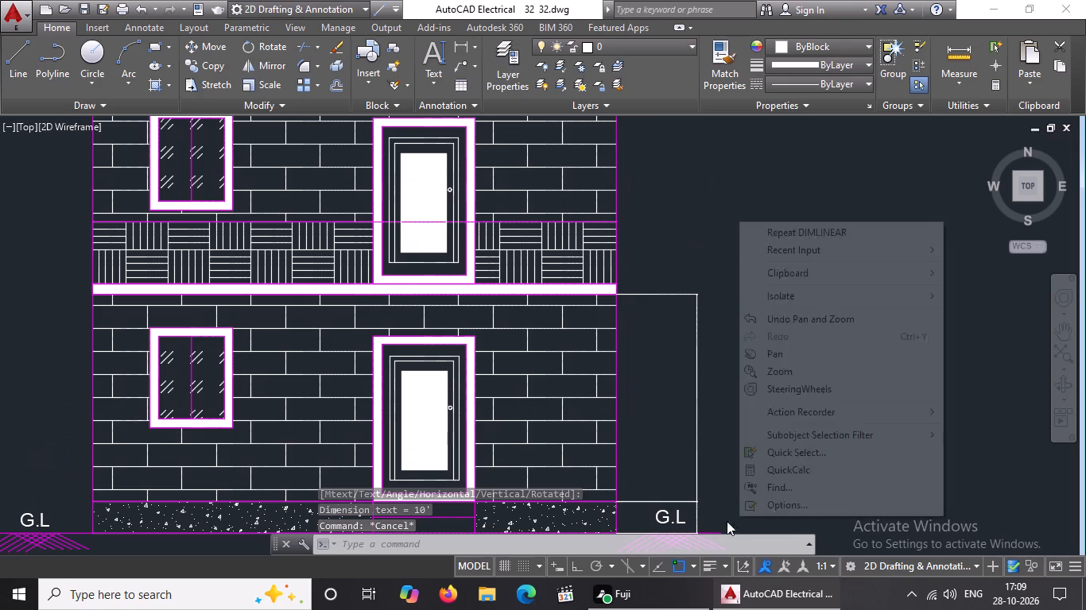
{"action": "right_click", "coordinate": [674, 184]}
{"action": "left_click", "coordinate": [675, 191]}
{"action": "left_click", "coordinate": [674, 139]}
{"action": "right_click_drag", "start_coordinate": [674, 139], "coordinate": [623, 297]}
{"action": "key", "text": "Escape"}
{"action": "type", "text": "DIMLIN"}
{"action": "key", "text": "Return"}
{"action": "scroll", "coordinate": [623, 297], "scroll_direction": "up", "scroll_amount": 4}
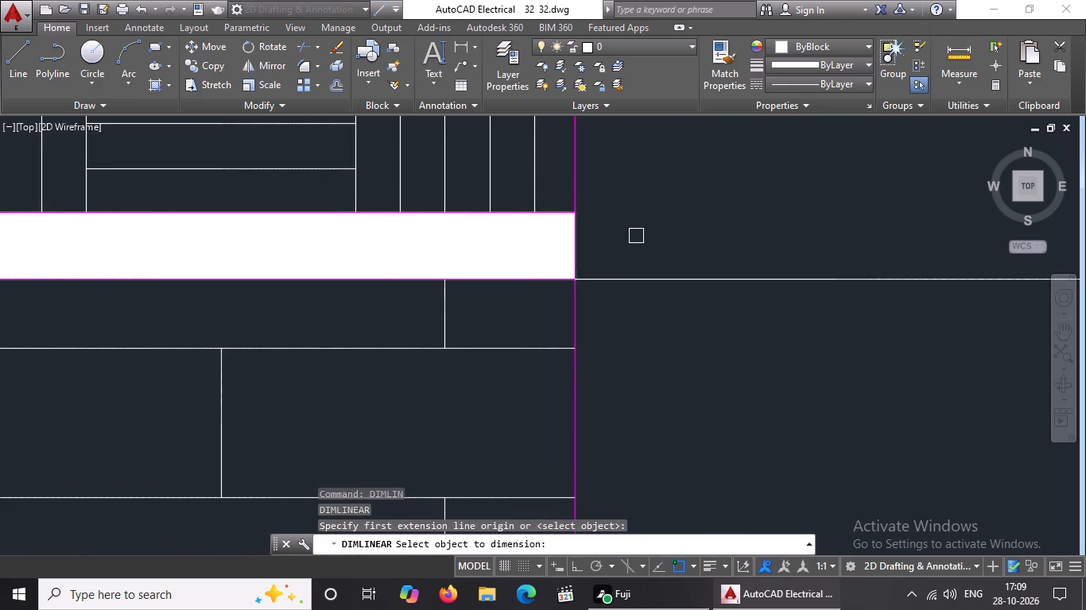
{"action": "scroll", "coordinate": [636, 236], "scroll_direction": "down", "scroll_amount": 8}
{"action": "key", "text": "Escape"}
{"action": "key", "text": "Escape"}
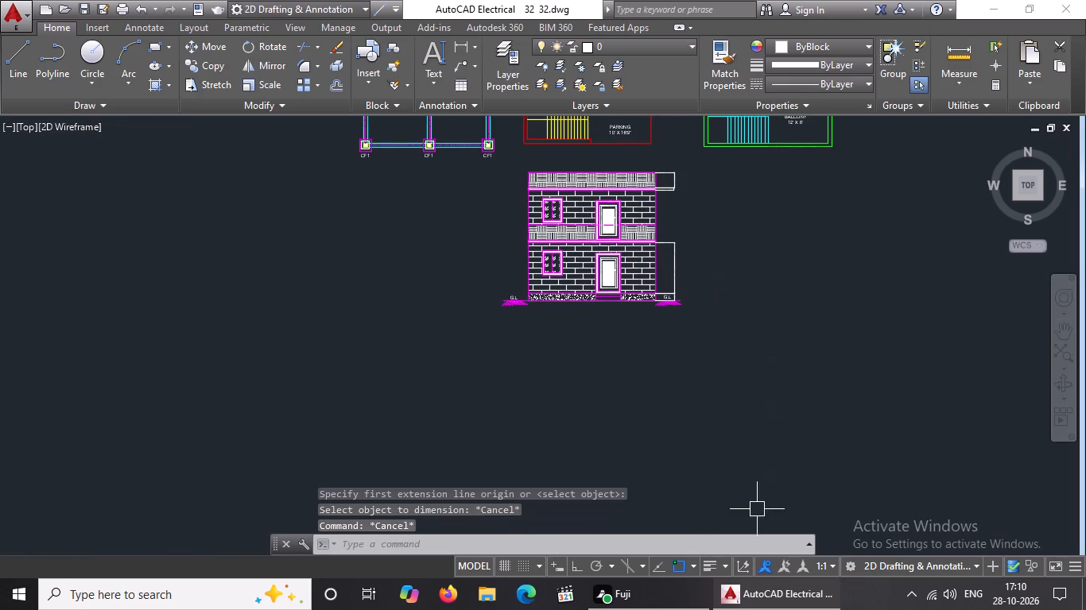
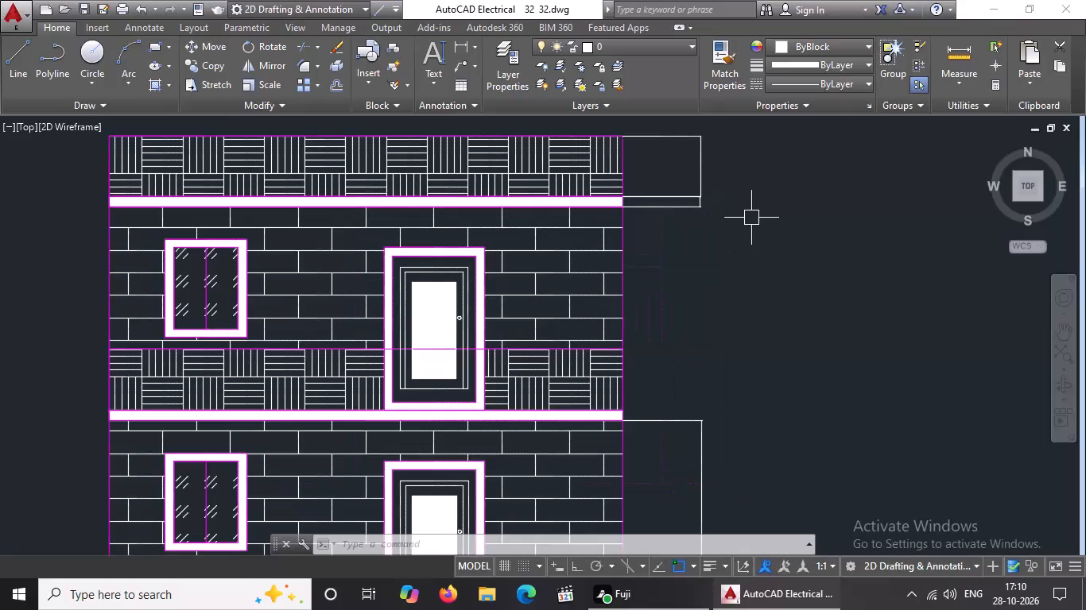
Add a linear dimension for the lower slab's thickness at the right wall, in line with the ground-storey dimension.
{"action": "key", "text": "Escape"}
{"action": "type", "text": "DIMLIN"}
{"action": "key", "text": "Return"}
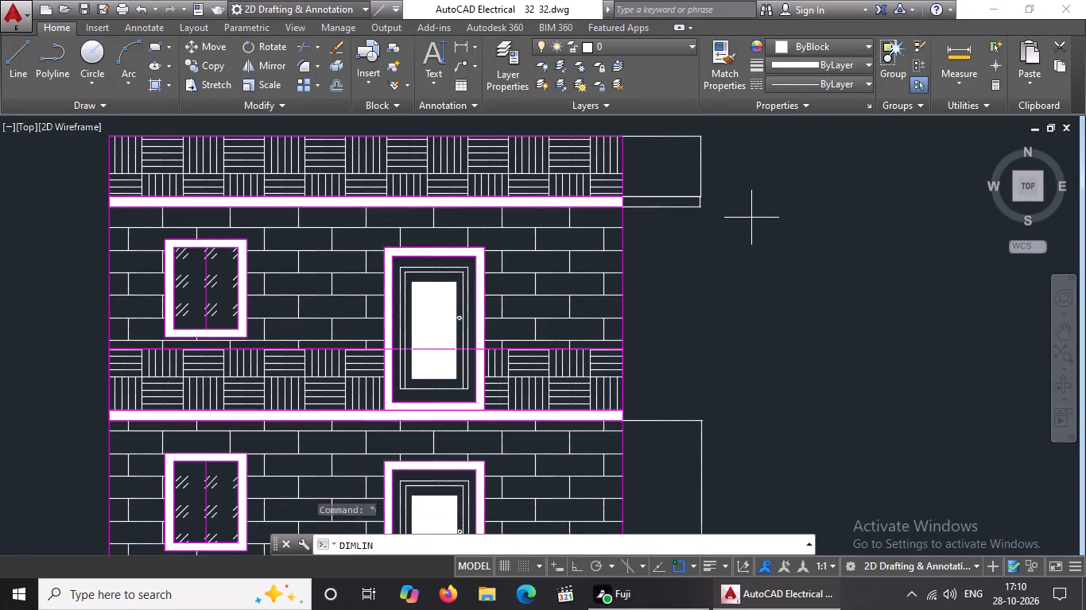
{"action": "scroll", "coordinate": [645, 421], "scroll_direction": "up", "scroll_amount": 5}
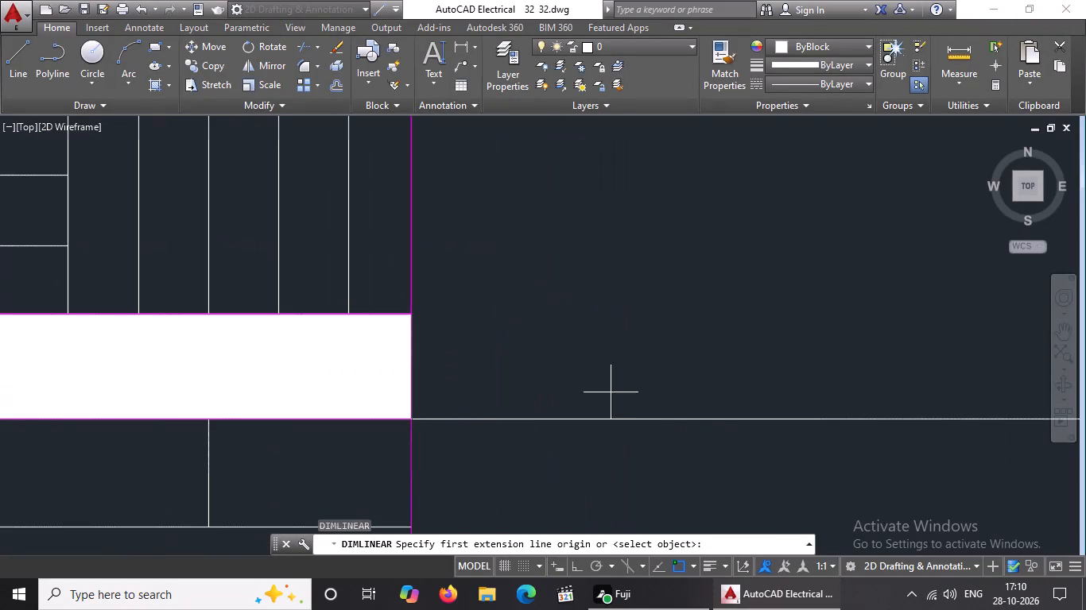
{"action": "left_click", "coordinate": [409, 417]}
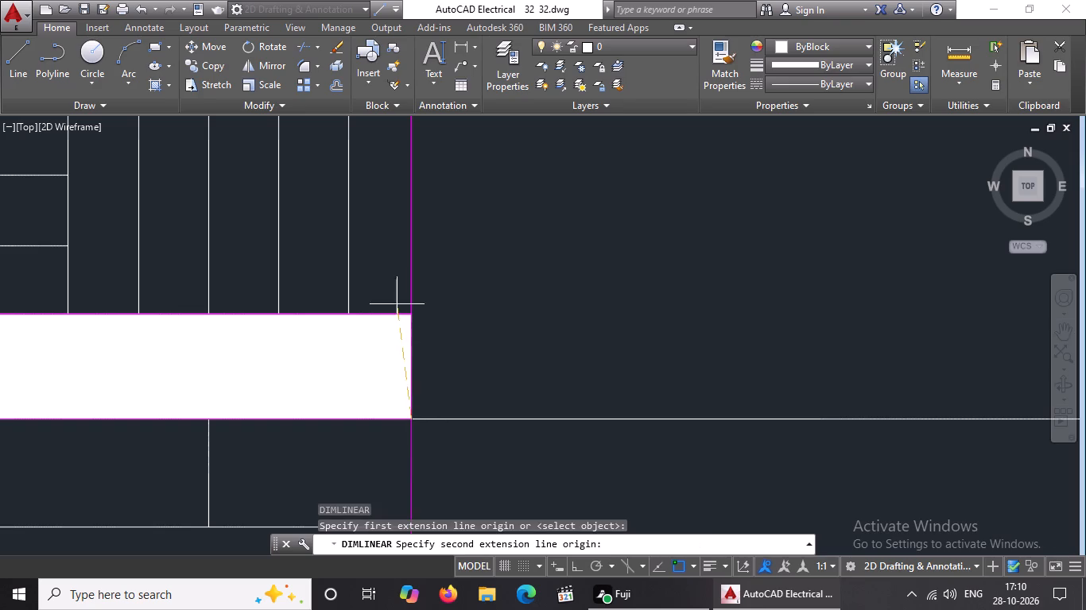
{"action": "left_click", "coordinate": [409, 317]}
{"action": "scroll", "coordinate": [502, 303], "scroll_direction": "down", "scroll_amount": 4}
{"action": "scroll", "coordinate": [644, 303], "scroll_direction": "up", "scroll_amount": 4}
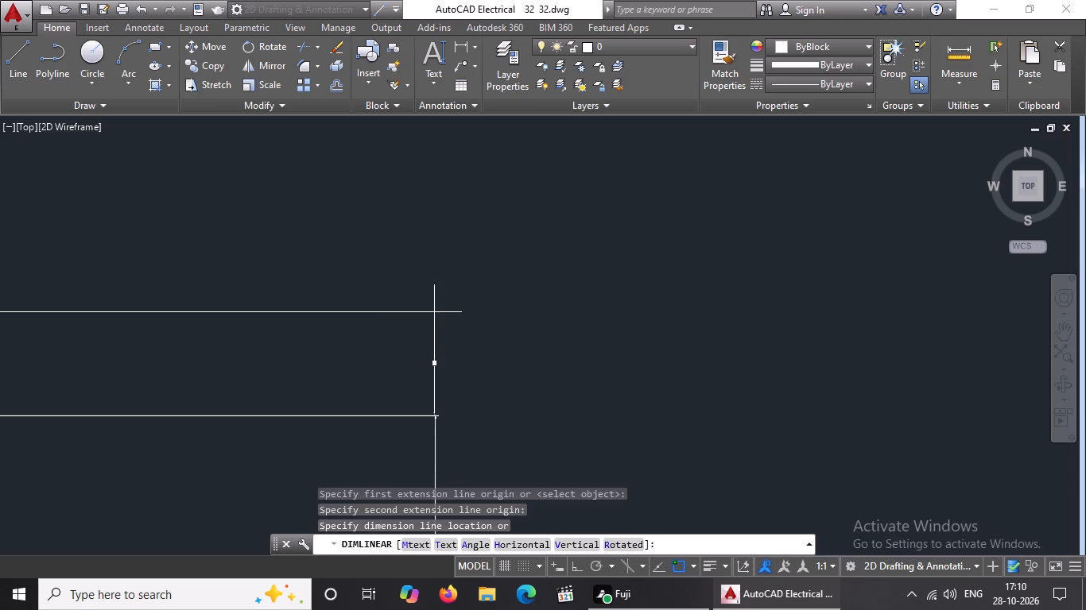
{"action": "left_click", "coordinate": [436, 312]}
Dimension the upper-storey height from the upper slab's underside to the lower slab's top, in line with the dimensions below.
{"action": "scroll", "coordinate": [503, 303], "scroll_direction": "down", "scroll_amount": 4}
{"action": "scroll", "coordinate": [588, 308], "scroll_direction": "down", "scroll_amount": 3}
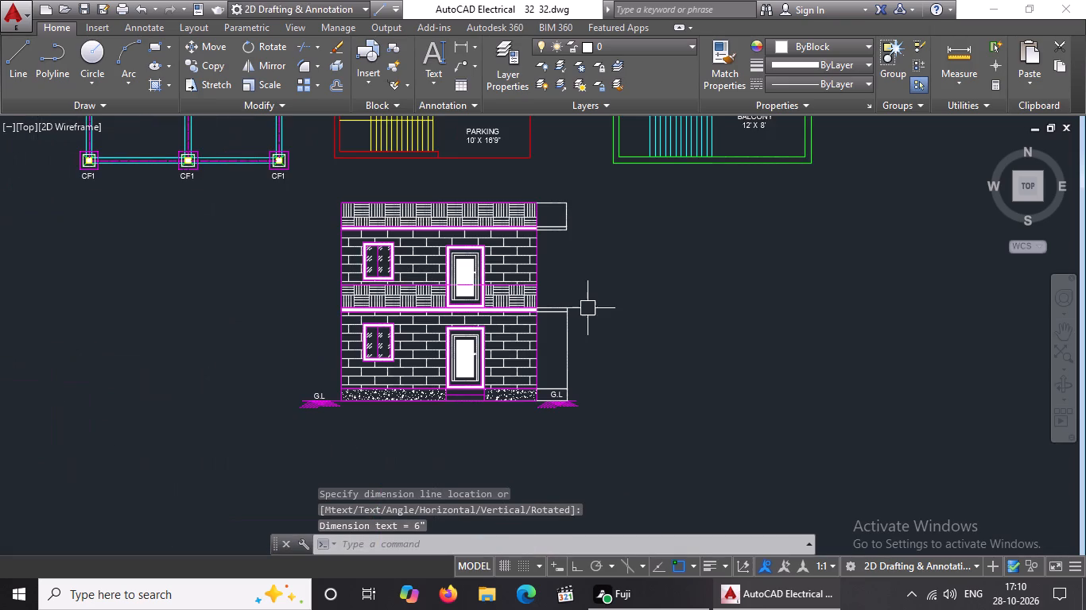
{"action": "key", "text": "Escape"}
{"action": "type", "text": "DIMLIN"}
{"action": "key", "text": "Return"}
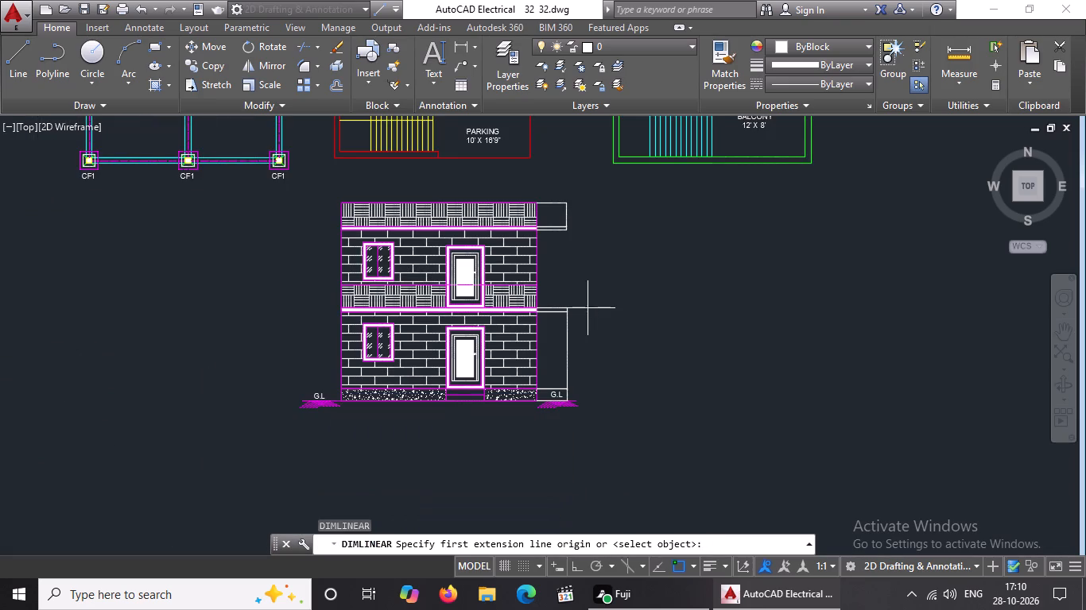
{"action": "scroll", "coordinate": [492, 195], "scroll_direction": "up", "scroll_amount": 2}
{"action": "scroll", "coordinate": [649, 316], "scroll_direction": "up", "scroll_amount": 4}
{"action": "scroll", "coordinate": [402, 175], "scroll_direction": "down", "scroll_amount": 2}
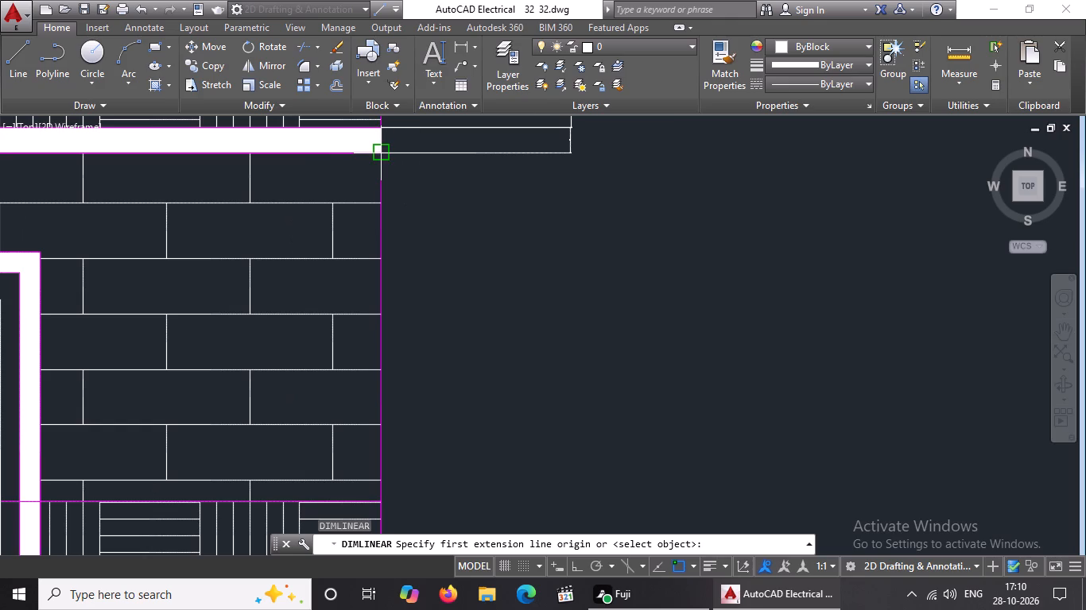
{"action": "left_click", "coordinate": [376, 155]}
{"action": "scroll", "coordinate": [378, 164], "scroll_direction": "down", "scroll_amount": 2}
{"action": "scroll", "coordinate": [374, 365], "scroll_direction": "up", "scroll_amount": 3}
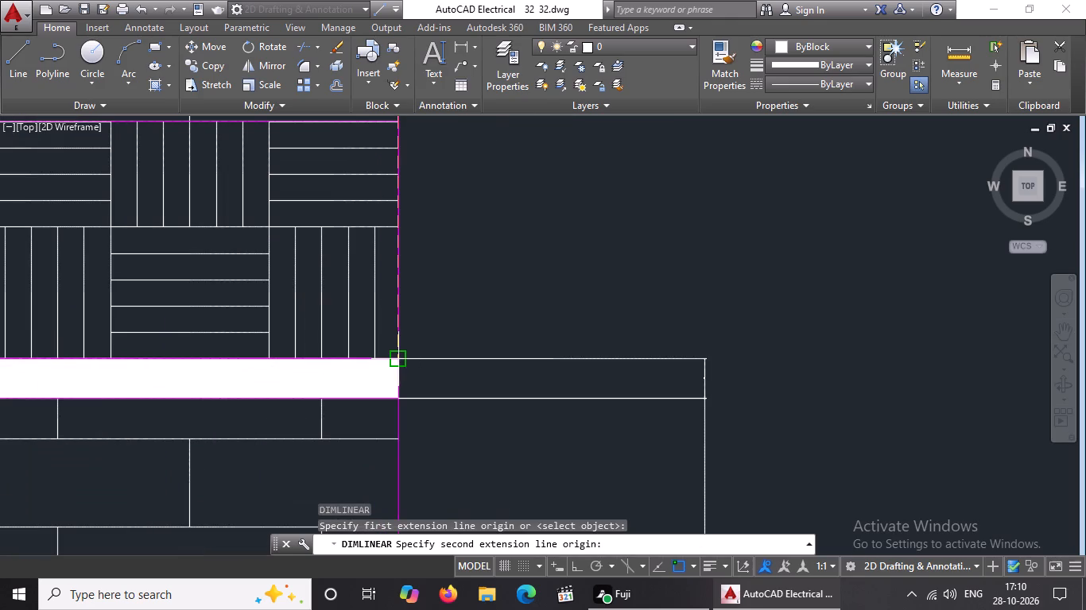
{"action": "left_click", "coordinate": [394, 355]}
{"action": "scroll", "coordinate": [478, 342], "scroll_direction": "down", "scroll_amount": 2}
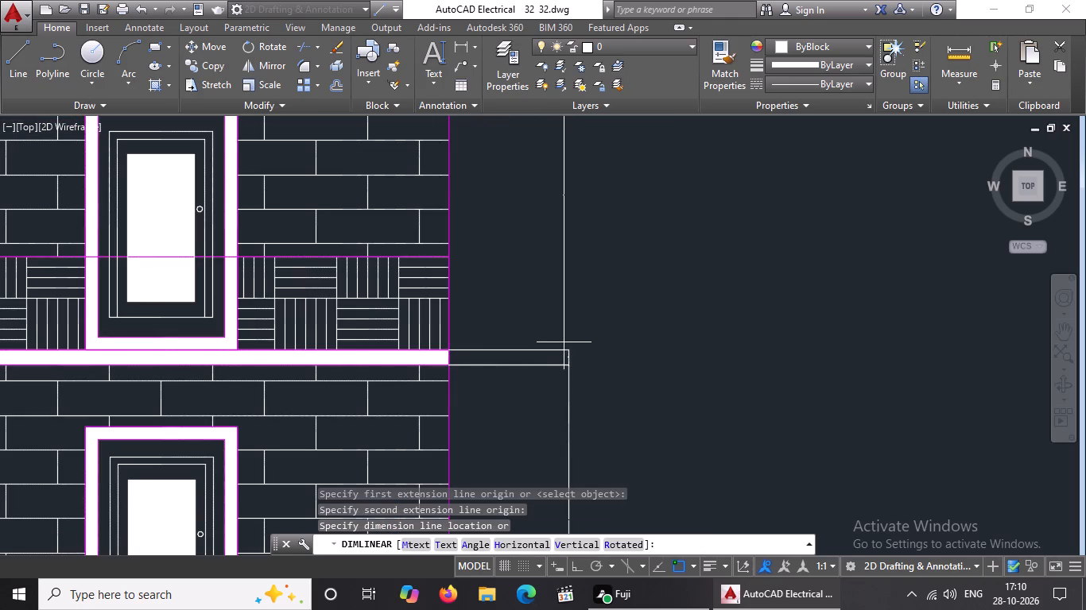
{"action": "left_click", "coordinate": [568, 349]}
Set the plinth-height dimension's arrow size and text height to 5" in its properties.
{"action": "scroll", "coordinate": [589, 337], "scroll_direction": "down", "scroll_amount": 4}
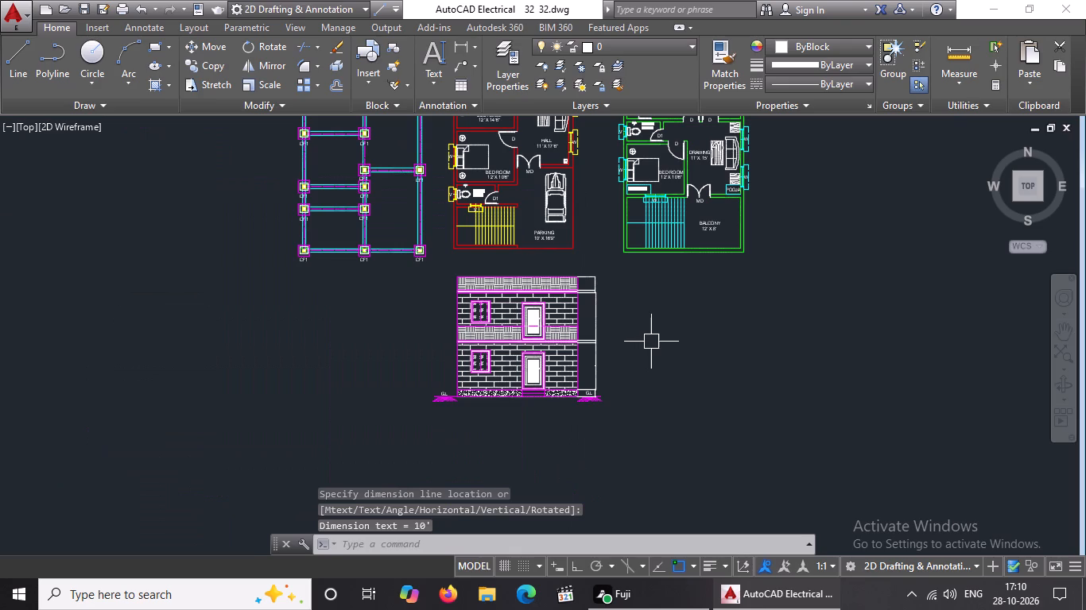
{"action": "scroll", "coordinate": [610, 382], "scroll_direction": "up", "scroll_amount": 2}
{"action": "scroll", "coordinate": [552, 430], "scroll_direction": "up", "scroll_amount": 3}
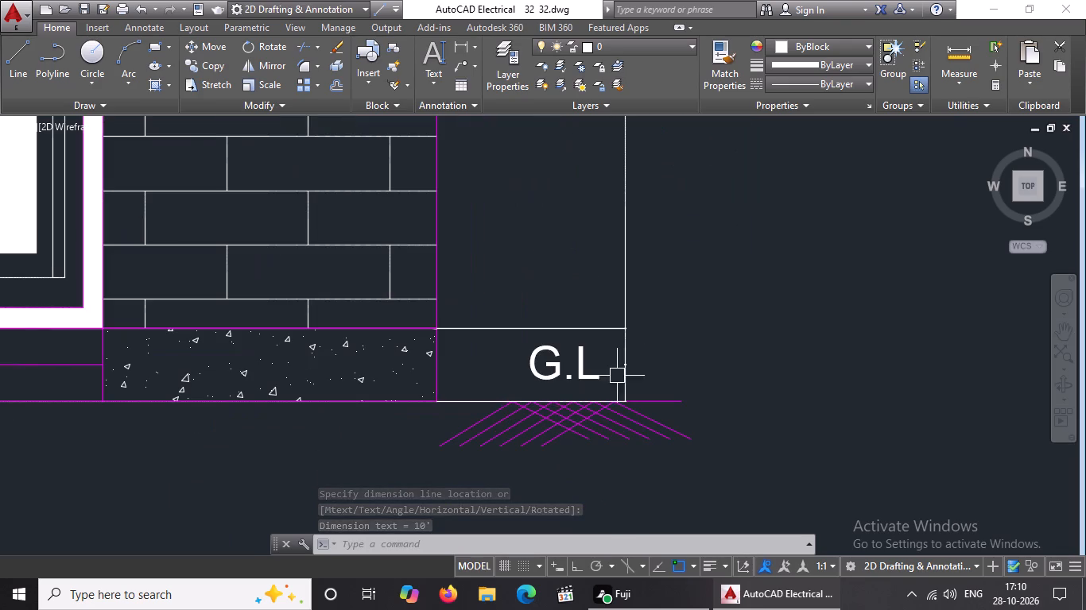
{"action": "left_click", "coordinate": [628, 361]}
{"action": "right_click", "coordinate": [698, 322]}
{"action": "left_click", "coordinate": [743, 546]}
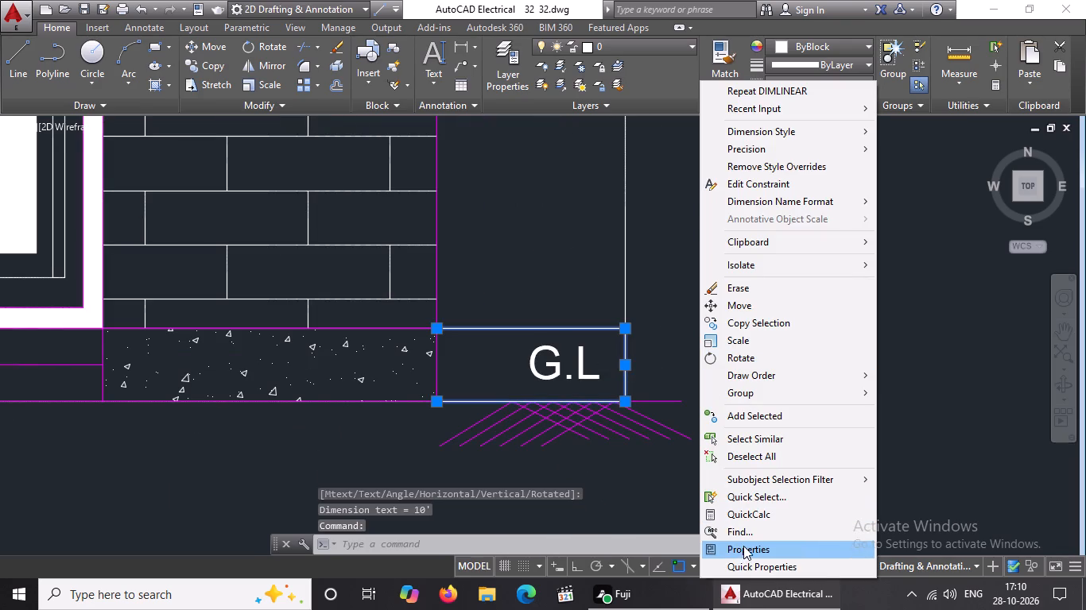
{"action": "left_click", "coordinate": [161, 415]}
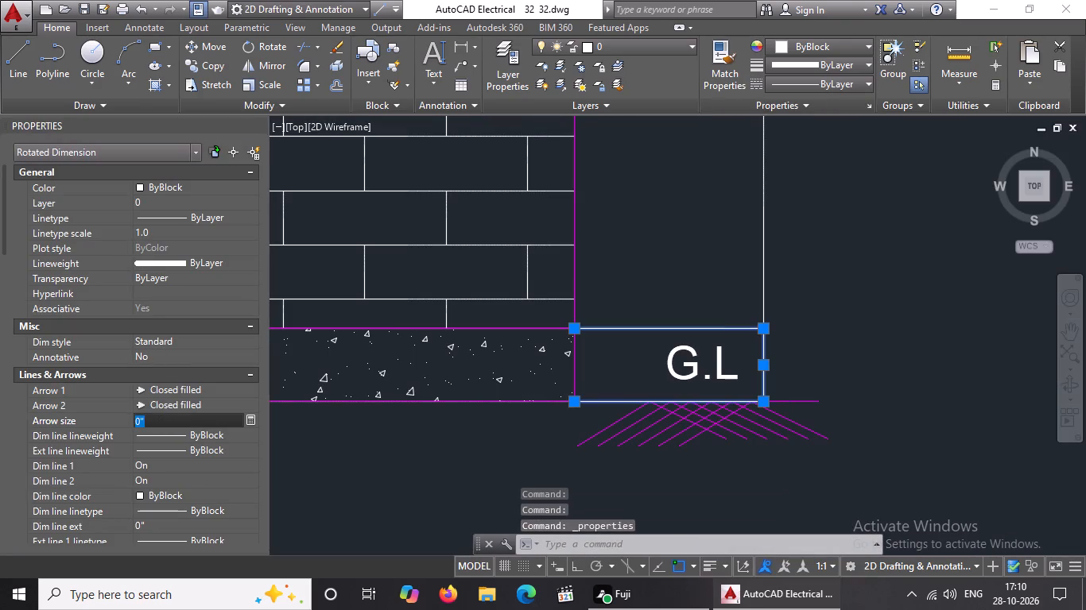
{"action": "key", "text": "BackSpace"}
{"action": "key", "text": "BackSpace"}
{"action": "type", "text": "5\""}
{"action": "key", "text": "Return"}
{"action": "scroll", "coordinate": [160, 415], "scroll_direction": "up", "scroll_amount": 1}
{"action": "scroll", "coordinate": [160, 415], "scroll_direction": "down", "scroll_amount": 3}
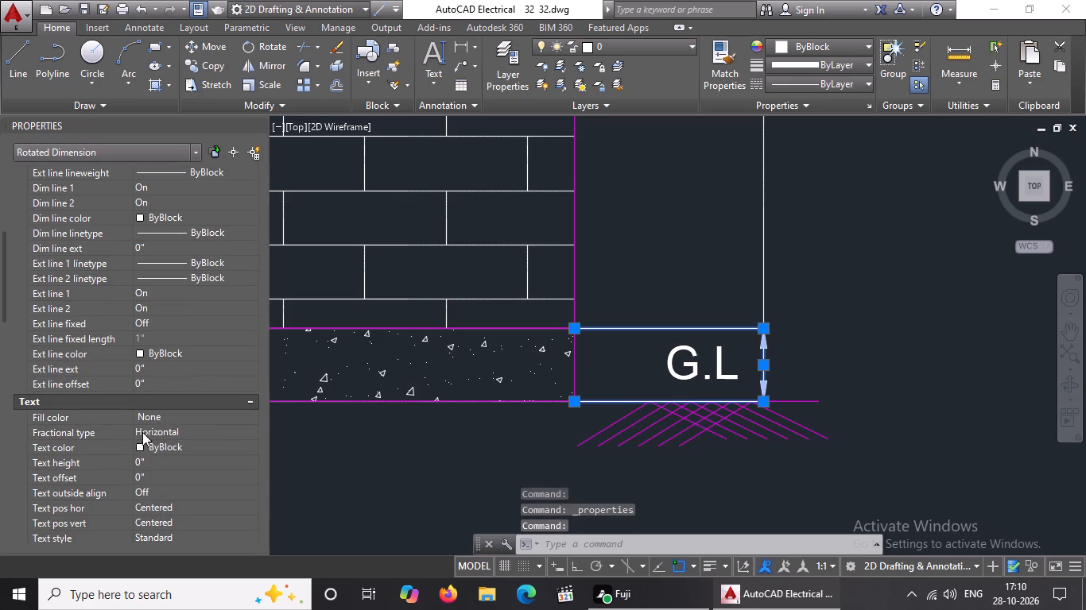
{"action": "left_click", "coordinate": [160, 465]}
{"action": "key", "text": "BackSpace"}
{"action": "key", "text": "BackSpace"}
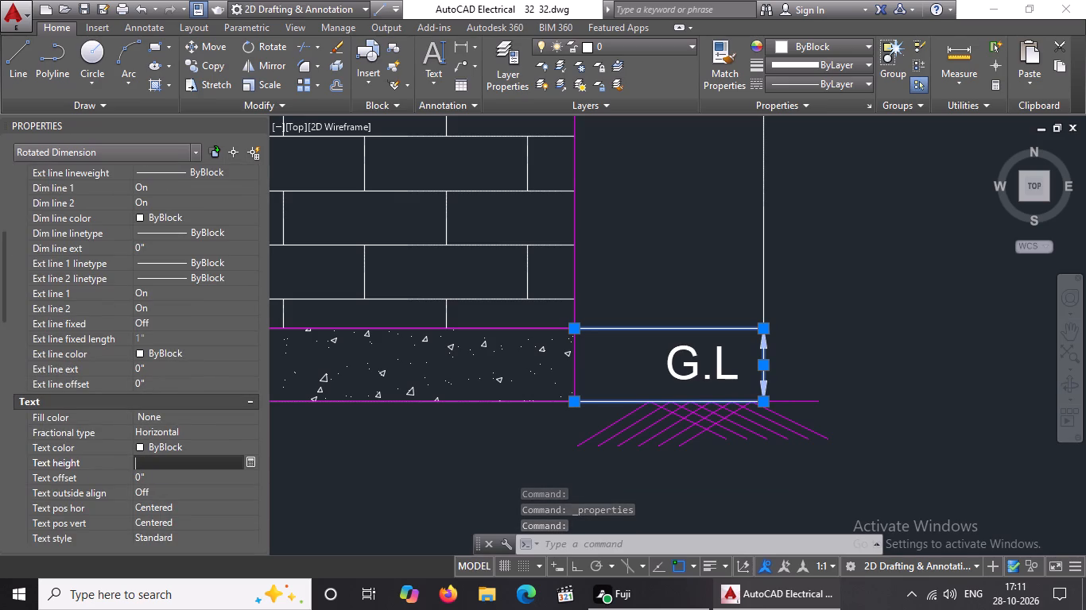
{"action": "type", "text": "5\""}
{"action": "key", "text": "Return"}
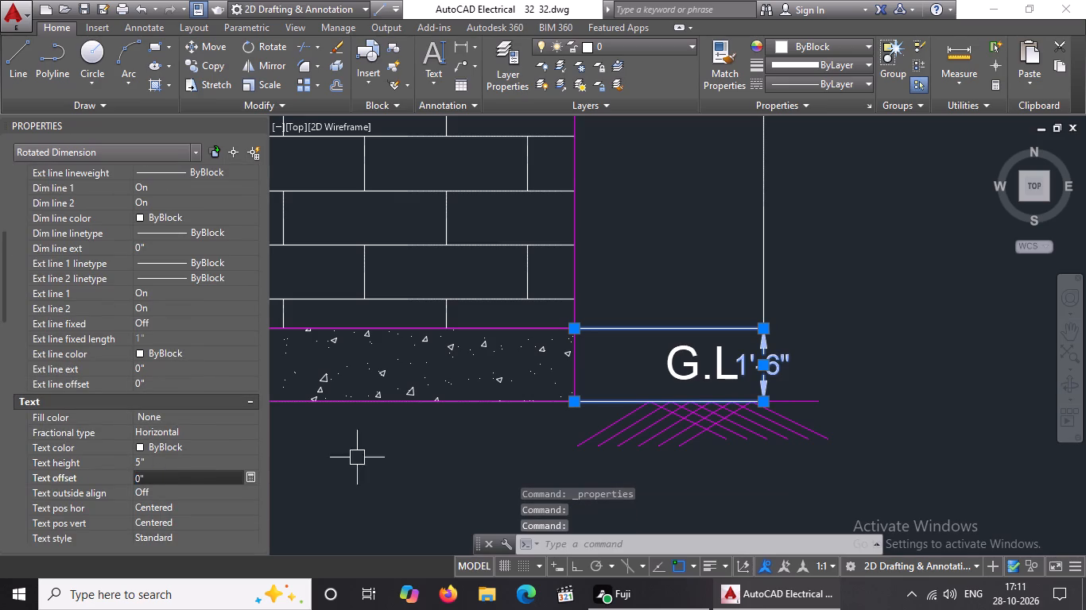
{"action": "scroll", "coordinate": [669, 418], "scroll_direction": "down", "scroll_amount": 3}
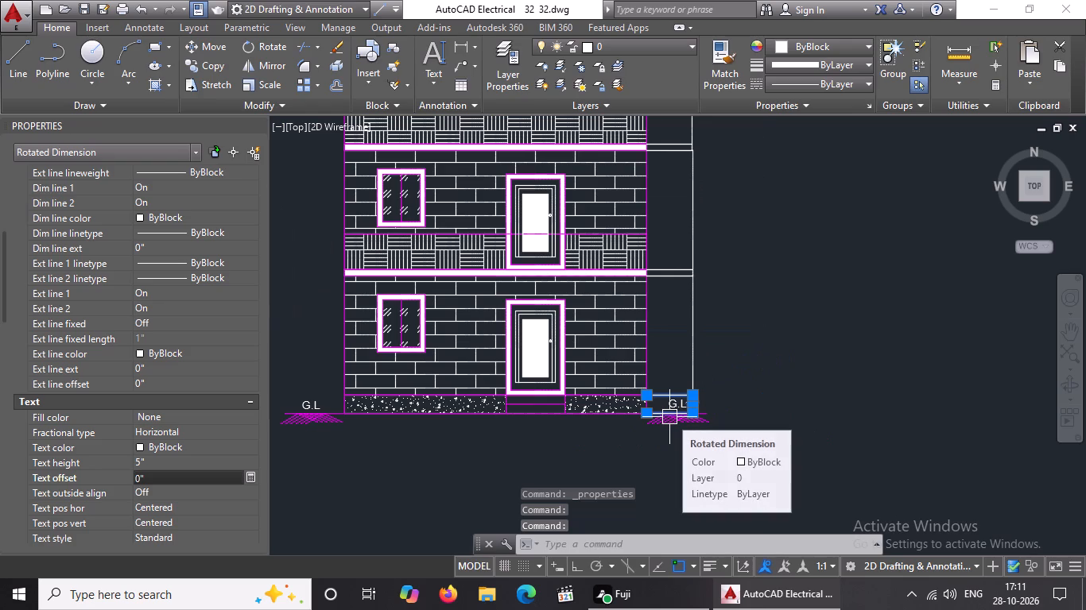
{"action": "key", "text": "Escape"}
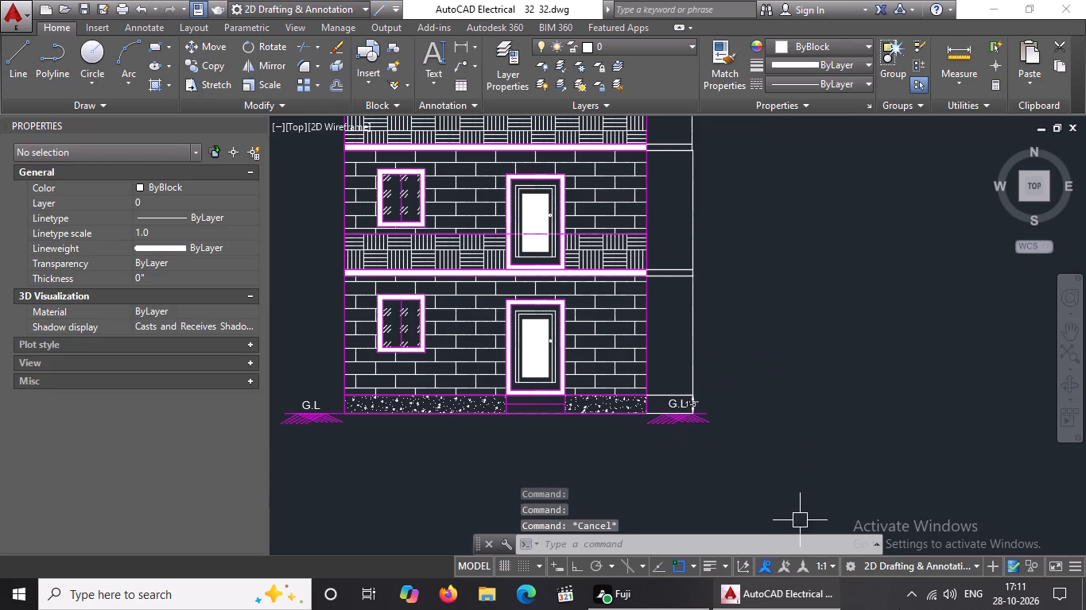
Set the ground-storey height dimension's arrow size and text height to 5".
{"action": "left_click", "coordinate": [691, 352]}
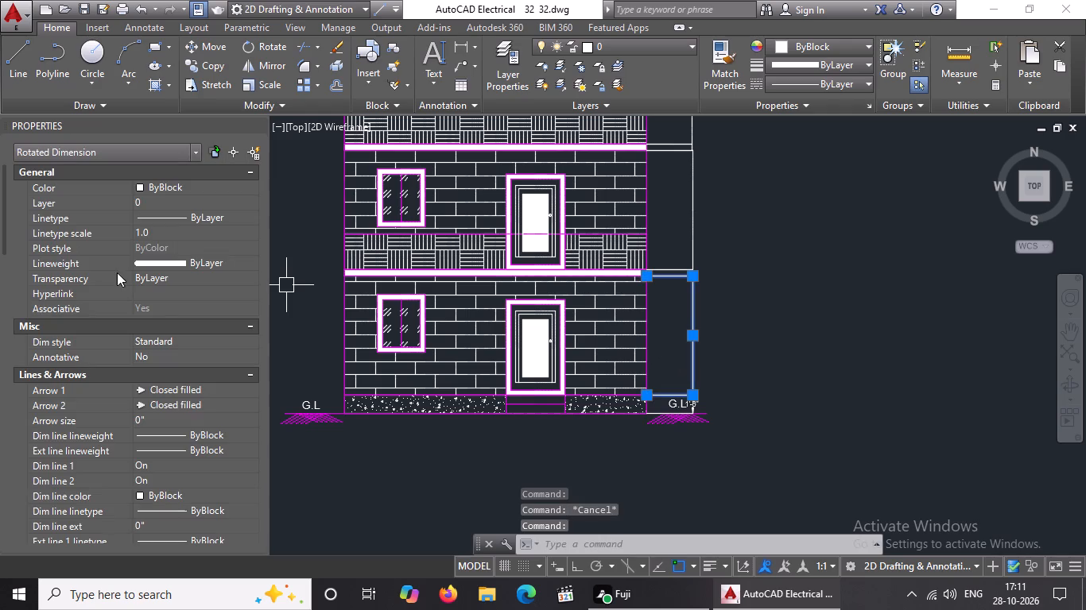
{"action": "left_click", "coordinate": [150, 419]}
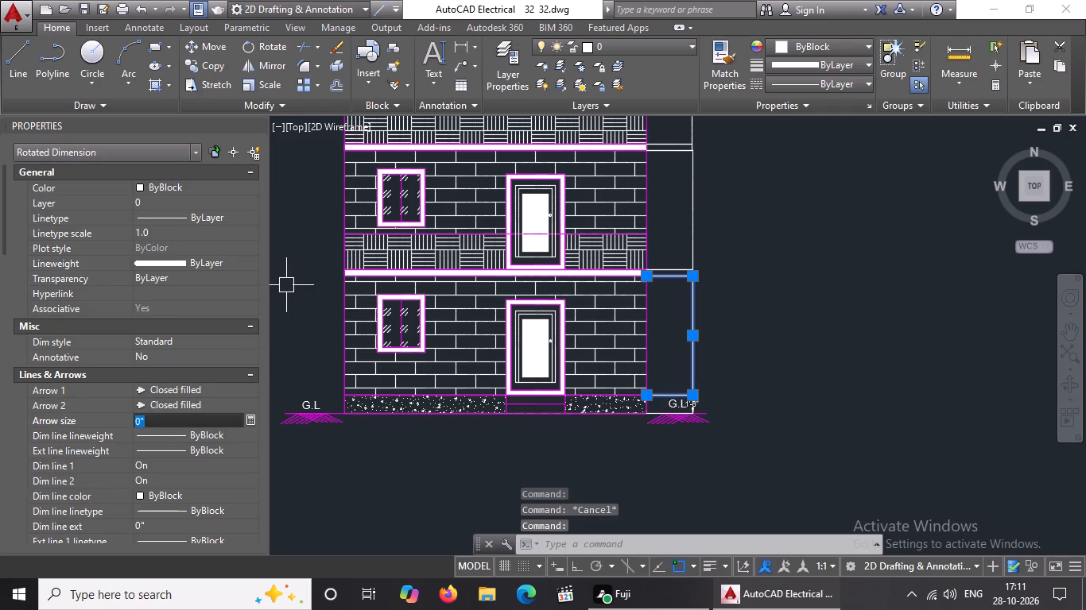
{"action": "key", "text": "BackSpace"}
{"action": "key", "text": "BackSpace"}
{"action": "key", "text": "BackSpace"}
{"action": "type", "text": "5\""}
{"action": "key", "text": "Return"}
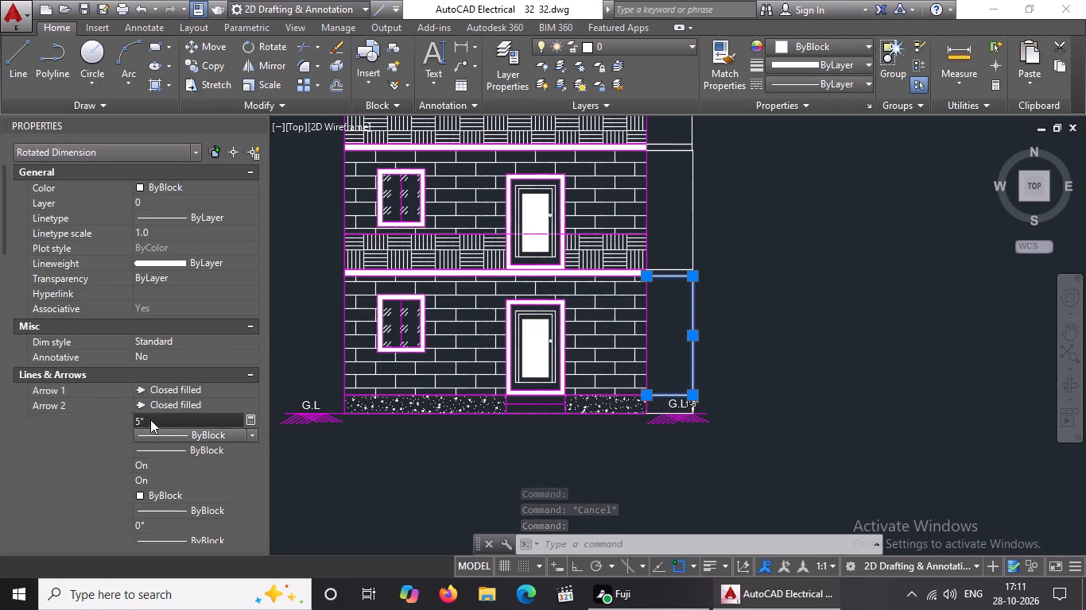
{"action": "scroll", "coordinate": [150, 419], "scroll_direction": "down", "scroll_amount": 4}
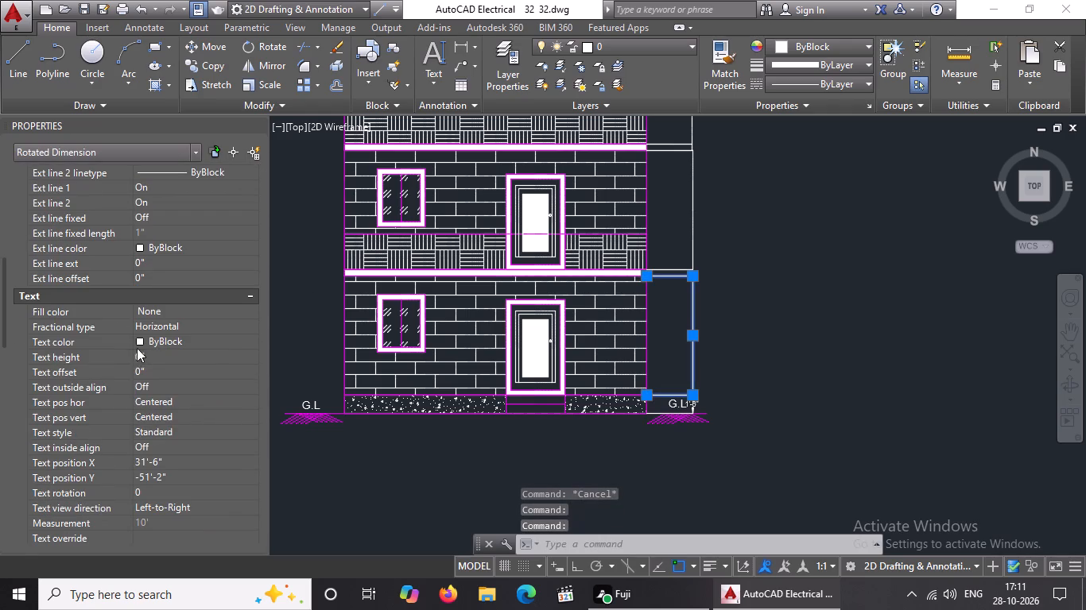
{"action": "left_click", "coordinate": [152, 355]}
{"action": "key", "text": "BackSpace"}
{"action": "key", "text": "BackSpace"}
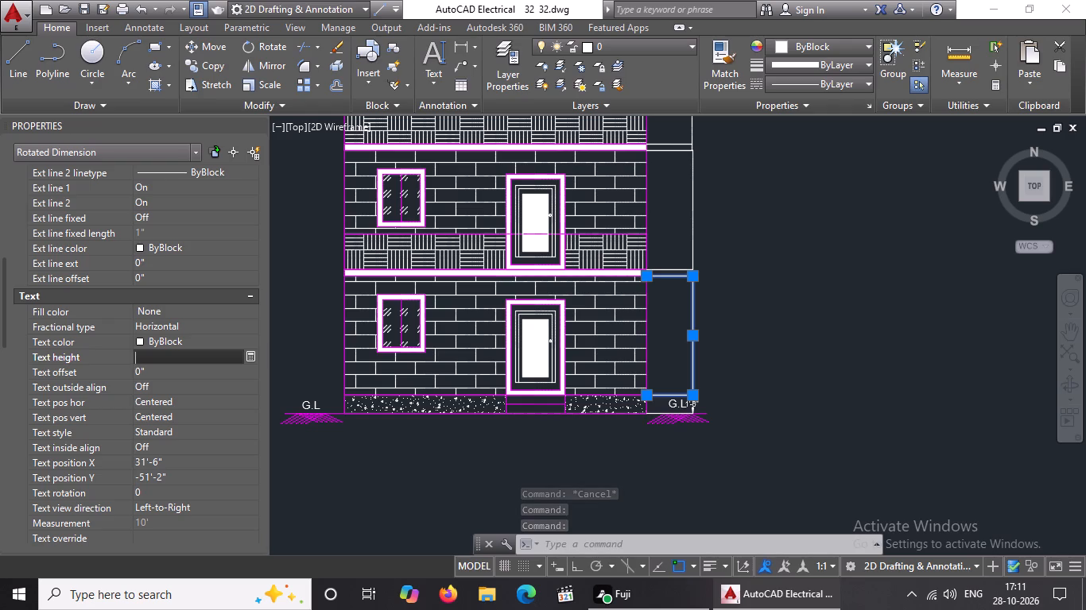
{"action": "type", "text": "5\""}
{"action": "key", "text": "Return"}
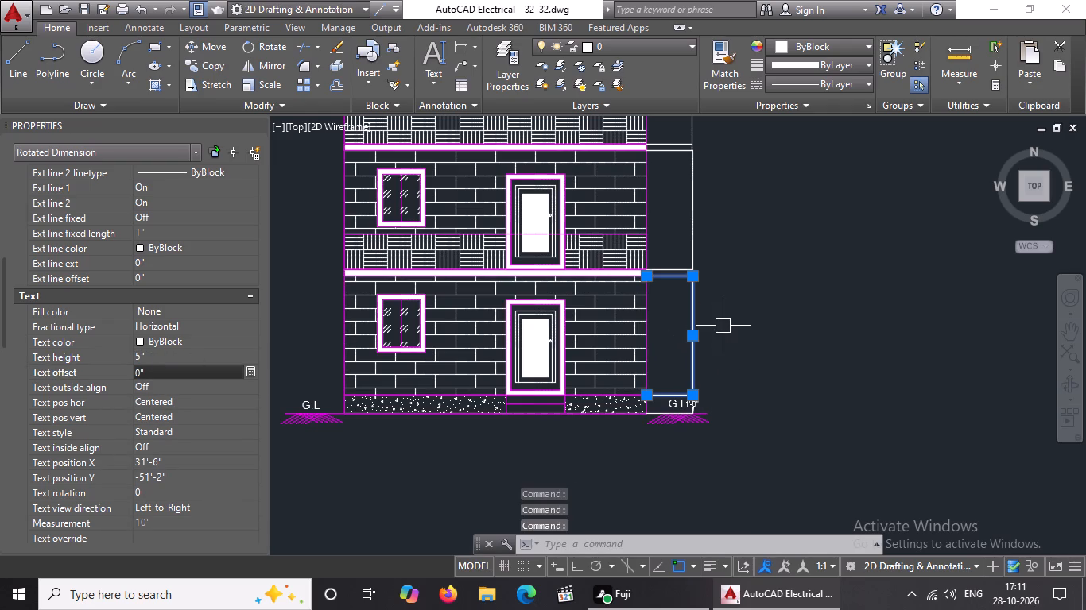
Set the lower slab thickness dimension's arrow size and text height to 5", and deselect it.
{"action": "scroll", "coordinate": [723, 326], "scroll_direction": "up", "scroll_amount": 2}
{"action": "scroll", "coordinate": [717, 326], "scroll_direction": "down", "scroll_amount": 1}
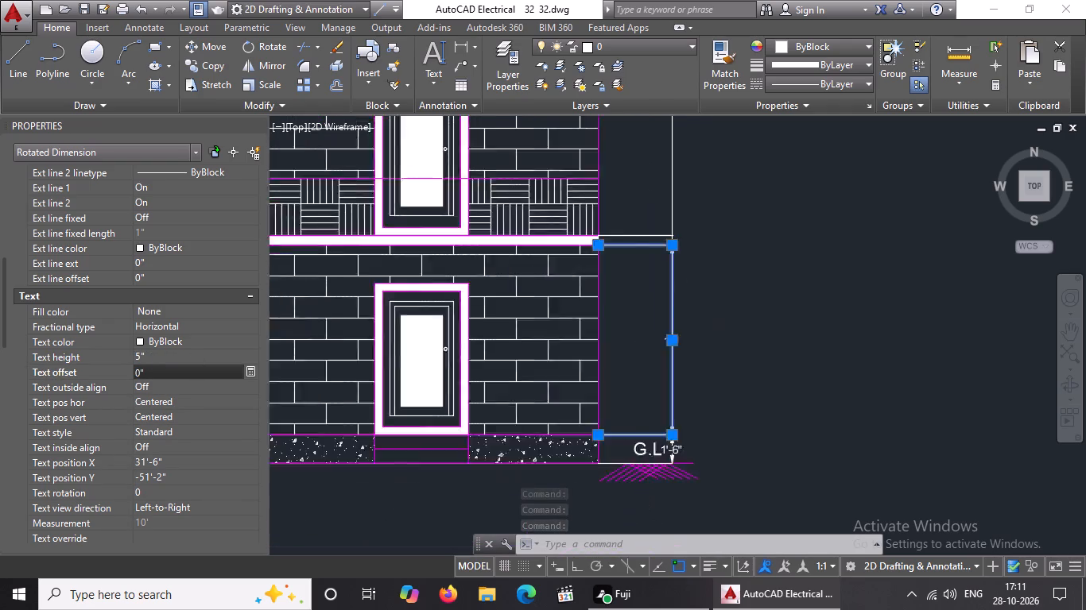
{"action": "scroll", "coordinate": [717, 326], "scroll_direction": "down", "scroll_amount": 1}
{"action": "scroll", "coordinate": [696, 266], "scroll_direction": "up", "scroll_amount": 4}
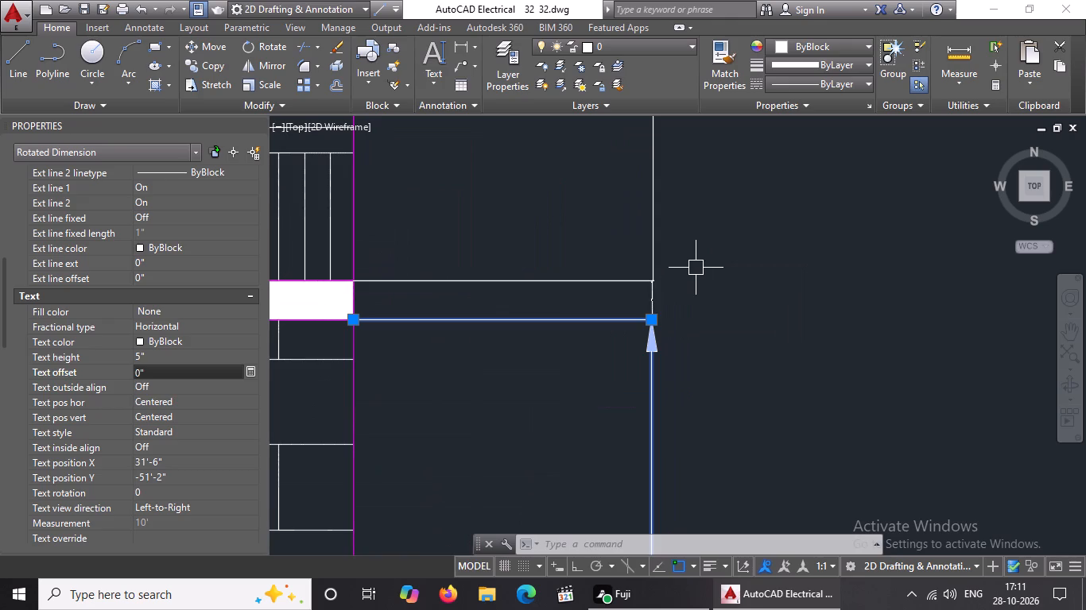
{"action": "left_click", "coordinate": [653, 294]}
{"action": "scroll", "coordinate": [705, 295], "scroll_direction": "down", "scroll_amount": 4}
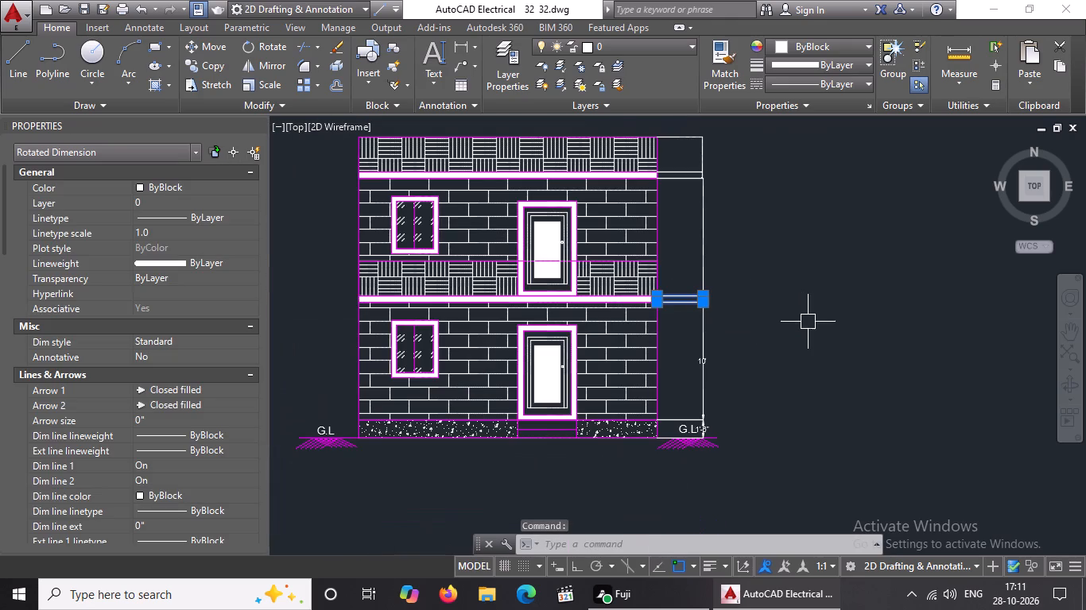
{"action": "left_click", "coordinate": [164, 416]}
{"action": "key", "text": "BackSpace"}
{"action": "key", "text": "BackSpace"}
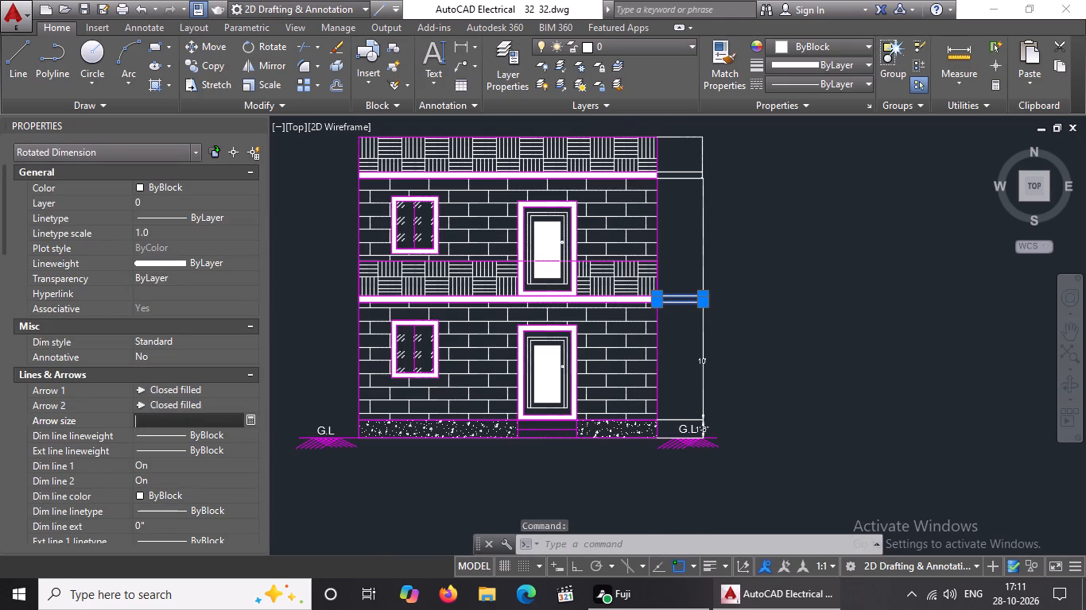
{"action": "key", "text": "5"}
{"action": "key", "text": "shift+quotedbl"}
{"action": "key", "text": "Return"}
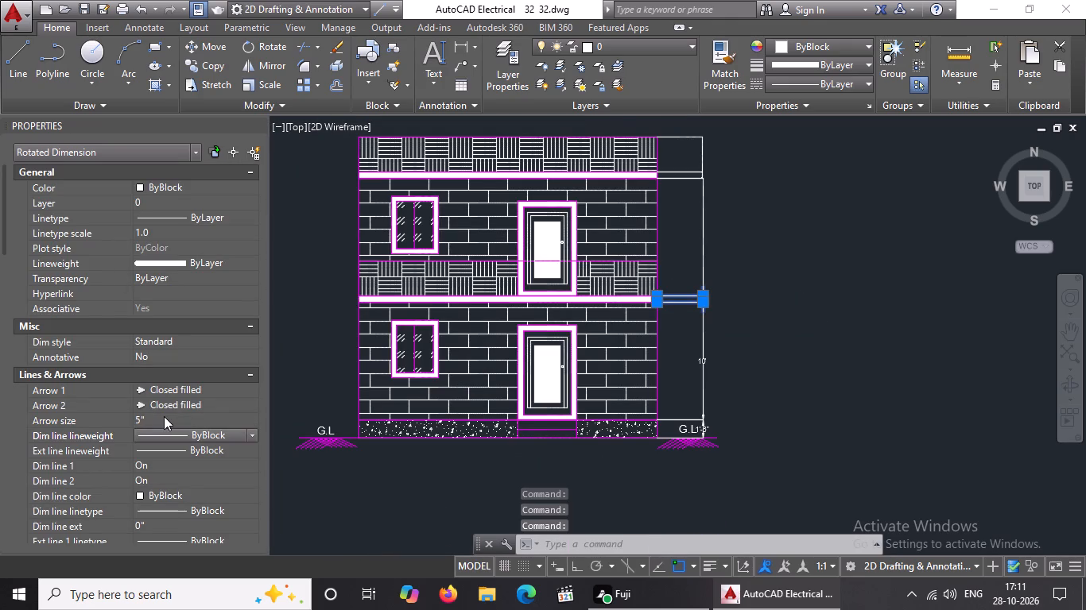
{"action": "scroll", "coordinate": [164, 416], "scroll_direction": "down", "scroll_amount": 4}
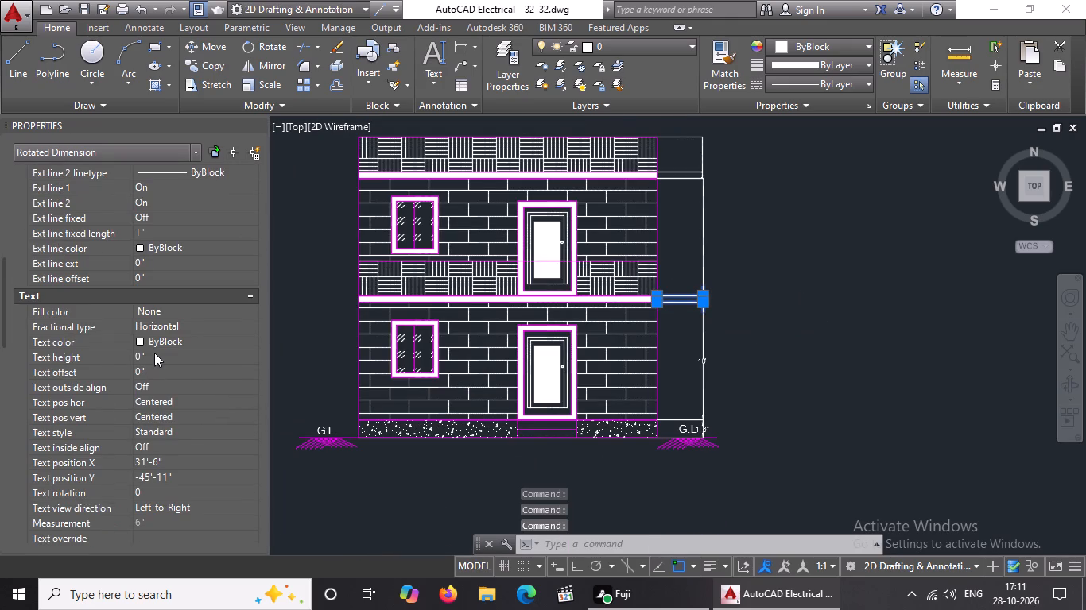
{"action": "left_click", "coordinate": [154, 353]}
{"action": "key", "text": "BackSpace"}
{"action": "key", "text": "BackSpace"}
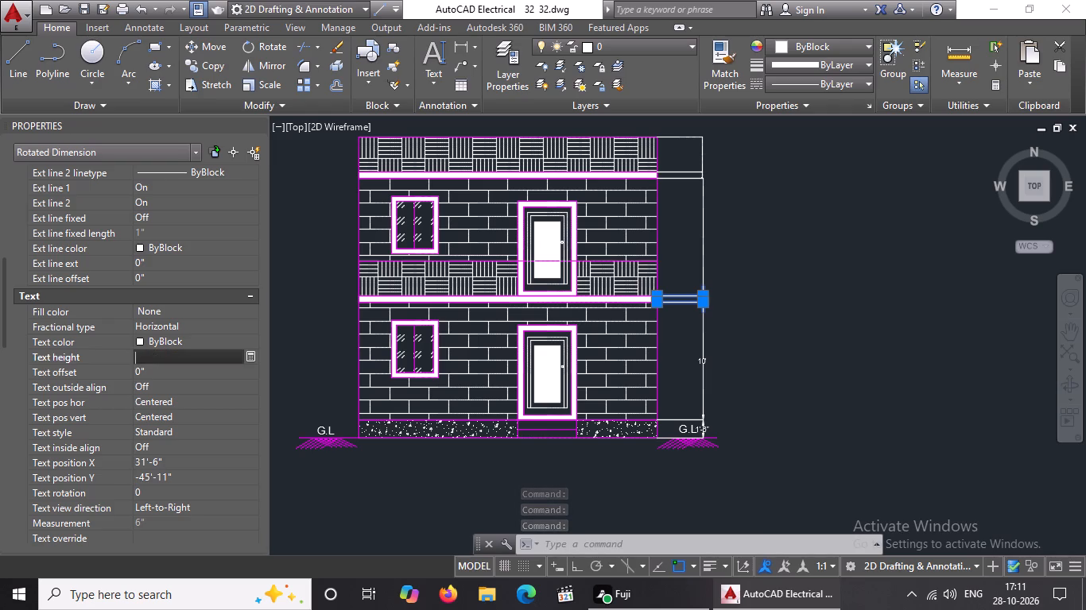
{"action": "key", "text": "5"}
{"action": "key", "text": "shift+quotedbl"}
{"action": "key", "text": "Return"}
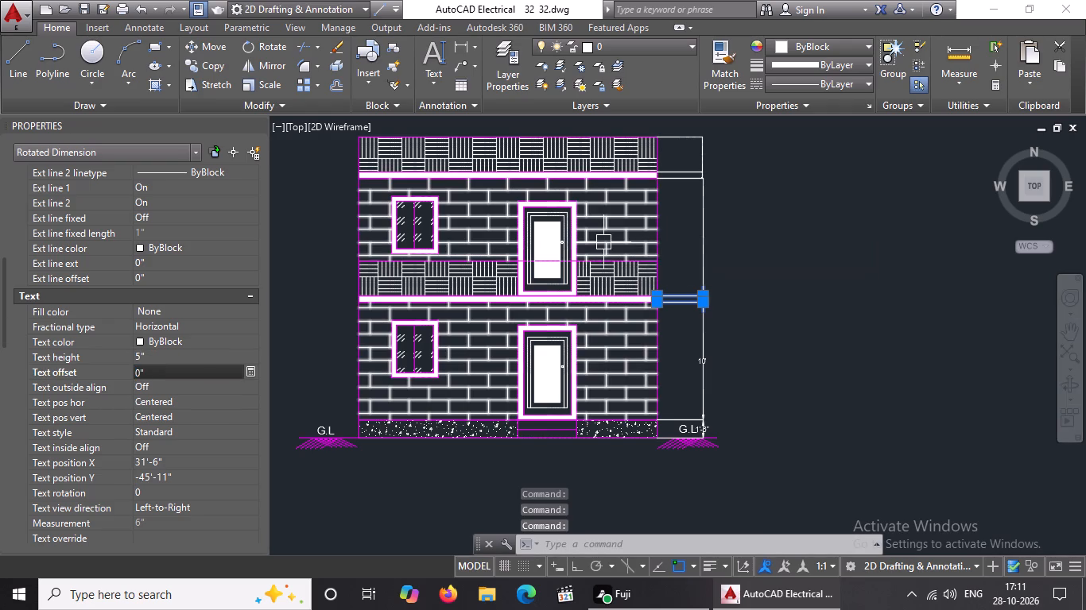
{"action": "key", "text": "Escape"}
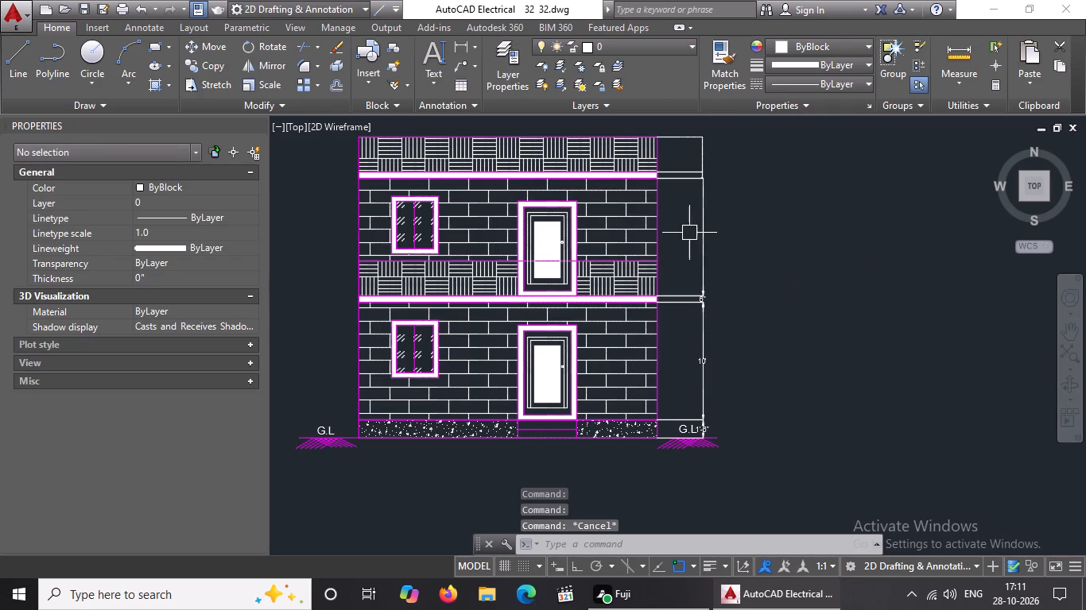
Set the upper-storey height dimension's arrow size and text height to 5", and deselect it.
{"action": "left_click", "coordinate": [702, 222]}
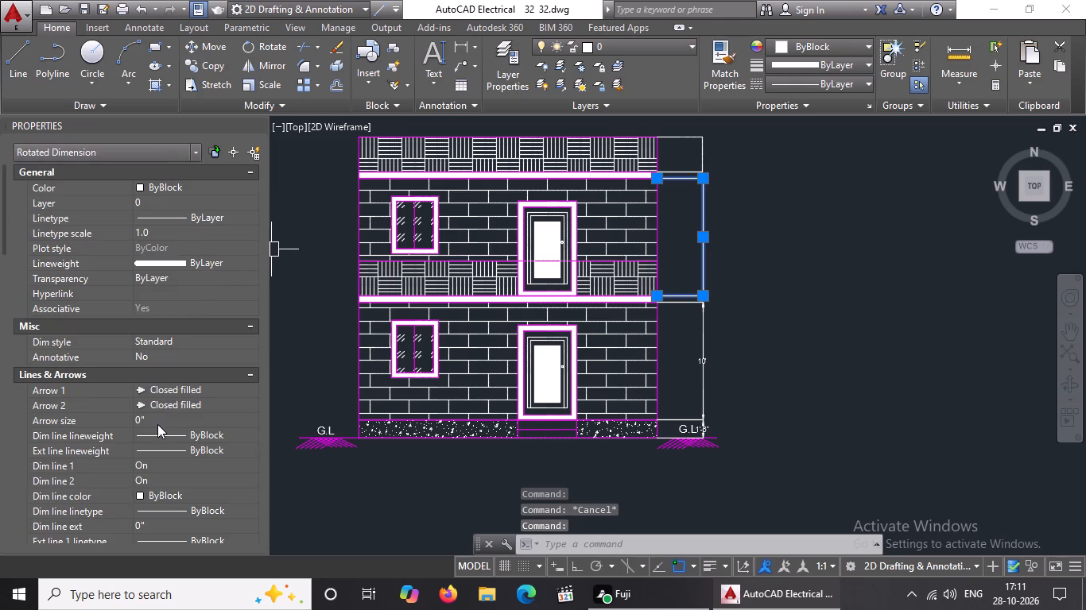
{"action": "left_click", "coordinate": [152, 421]}
{"action": "key", "text": "BackSpace"}
{"action": "key", "text": "BackSpace"}
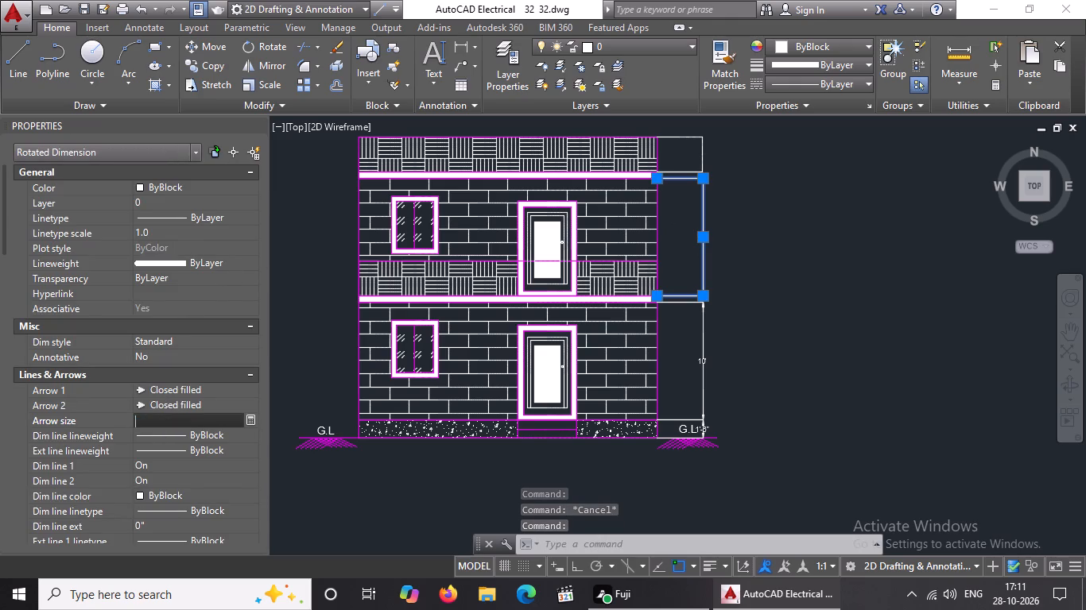
{"action": "key", "text": "5"}
{"action": "key", "text": "shift+quotedbl"}
{"action": "key", "text": "Return"}
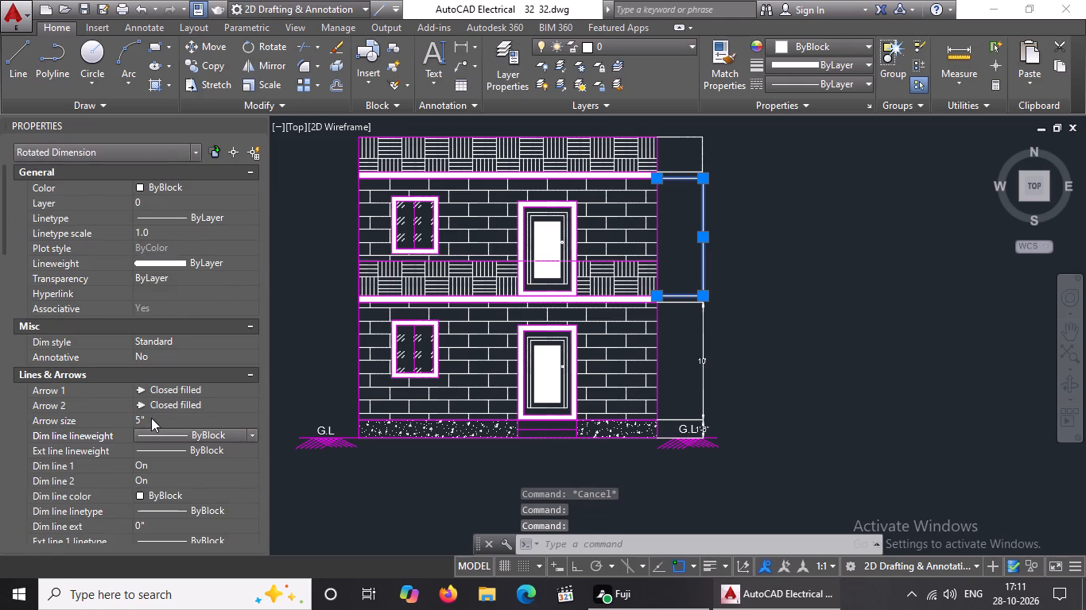
{"action": "scroll", "coordinate": [151, 418], "scroll_direction": "down", "scroll_amount": 4}
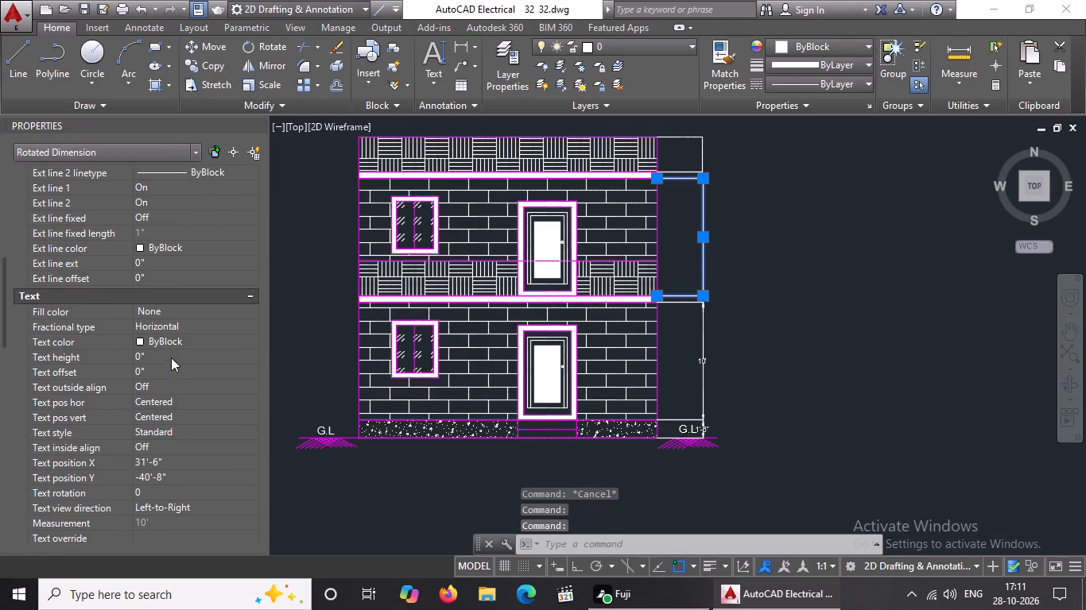
{"action": "left_click", "coordinate": [171, 356]}
{"action": "key", "text": "BackSpace"}
{"action": "key", "text": "BackSpace"}
{"action": "type", "text": "5\""}
{"action": "key", "text": "Return"}
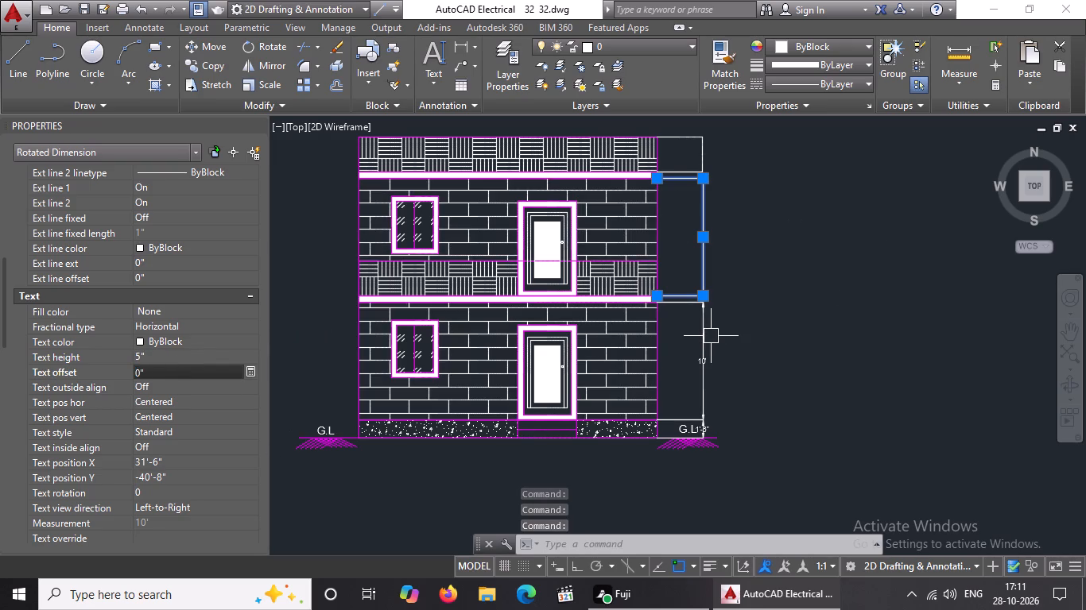
{"action": "key", "text": "Escape"}
Set the upper slab thickness dimension's arrow size to 5".
{"action": "scroll", "coordinate": [711, 332], "scroll_direction": "down", "scroll_amount": 1}
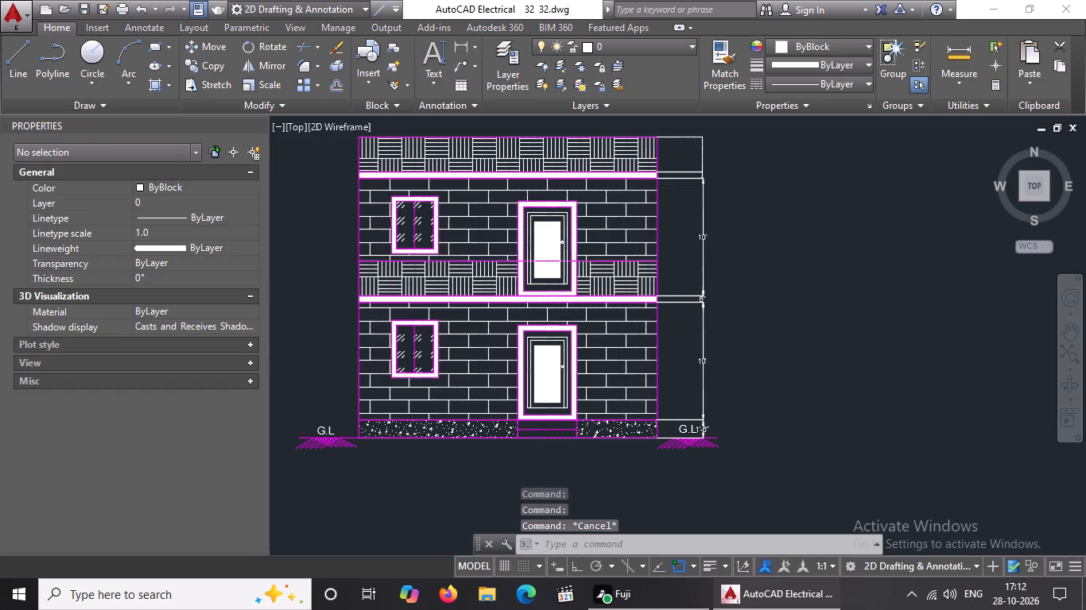
{"action": "scroll", "coordinate": [699, 225], "scroll_direction": "up", "scroll_amount": 4}
{"action": "scroll", "coordinate": [776, 261], "scroll_direction": "up", "scroll_amount": 3}
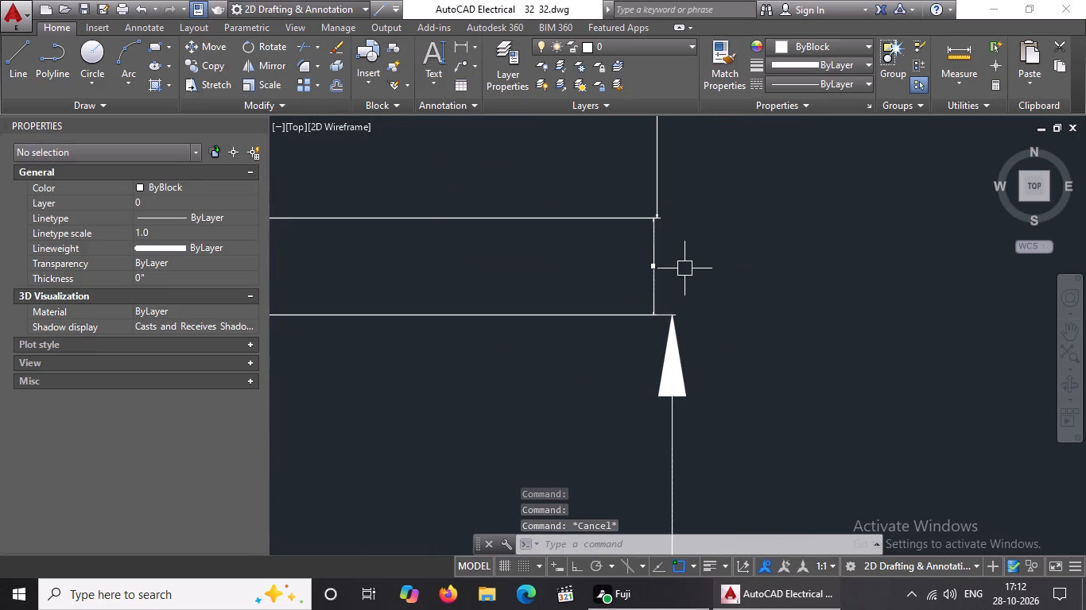
{"action": "left_click", "coordinate": [654, 255]}
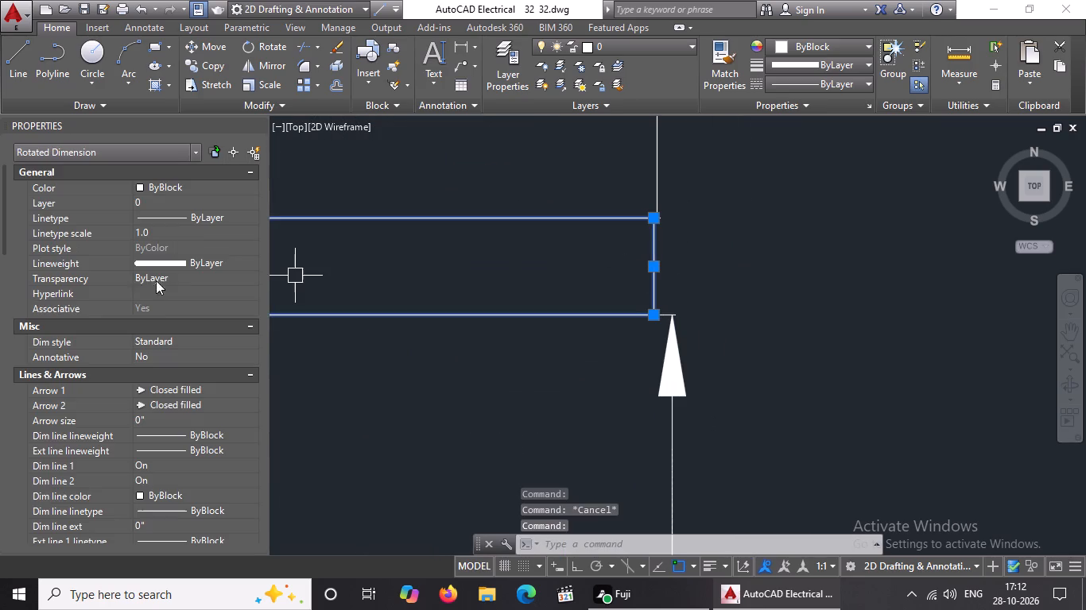
{"action": "left_click", "coordinate": [168, 419]}
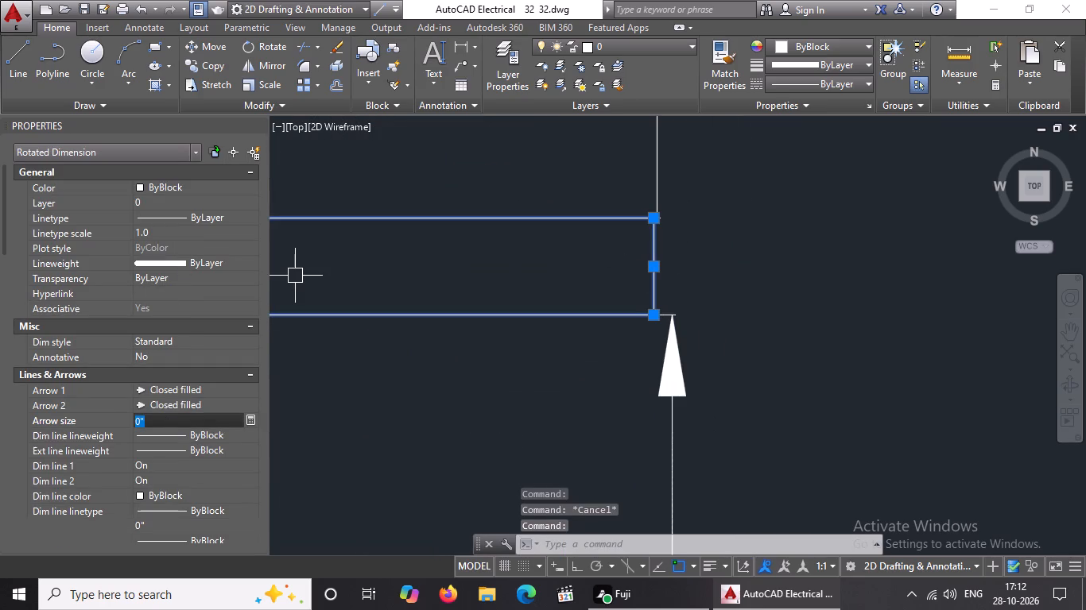
{"action": "key", "text": "BackSpace"}
{"action": "key", "text": "BackSpace"}
{"action": "type", "text": "5\""}
{"action": "key", "text": "Return"}
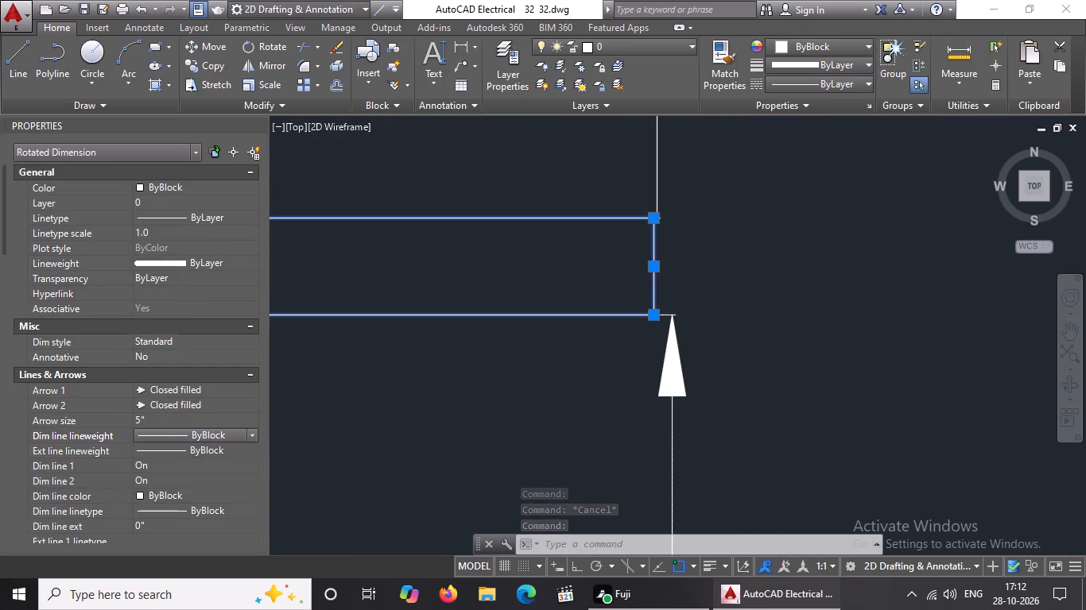
Stretch the upper slab thickness dimension so its dimension line aligns with the upper-storey height dimension below.
{"action": "scroll", "coordinate": [171, 419], "scroll_direction": "down", "scroll_amount": 7}
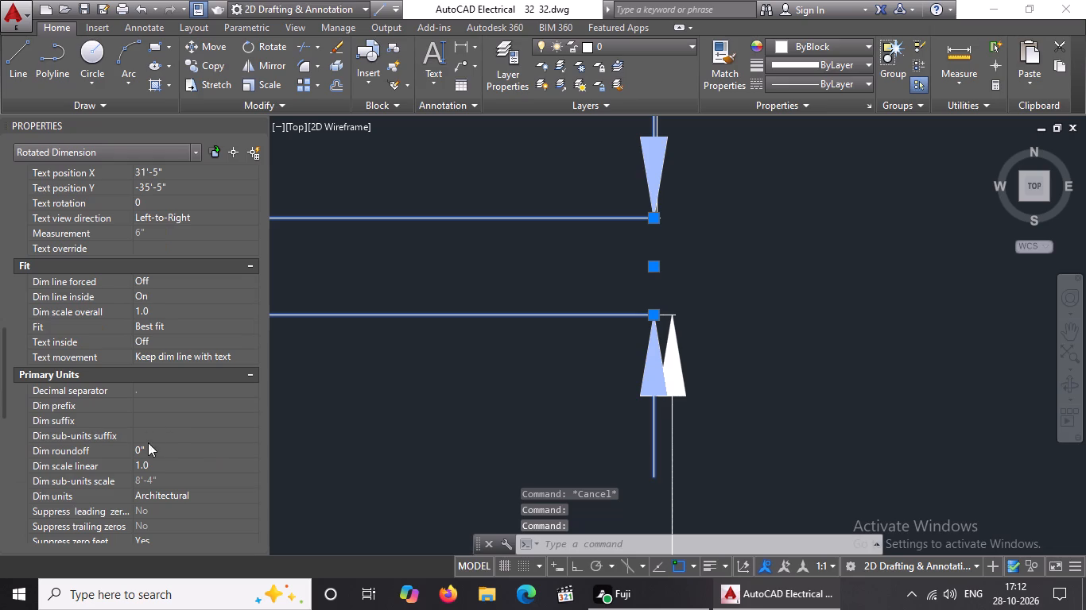
{"action": "left_click", "coordinate": [654, 315]}
{"action": "left_click", "coordinate": [671, 316]}
Set the upper slab thickness dimension's text height to 5".
{"action": "scroll", "coordinate": [671, 316], "scroll_direction": "down", "scroll_amount": 5}
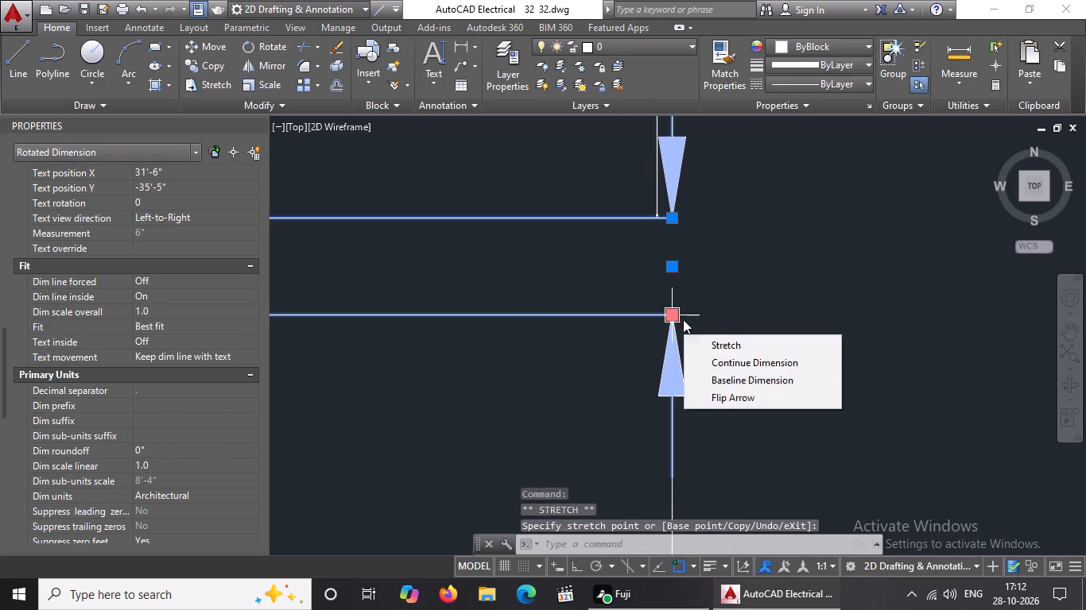
{"action": "scroll", "coordinate": [685, 319], "scroll_direction": "down", "scroll_amount": 4}
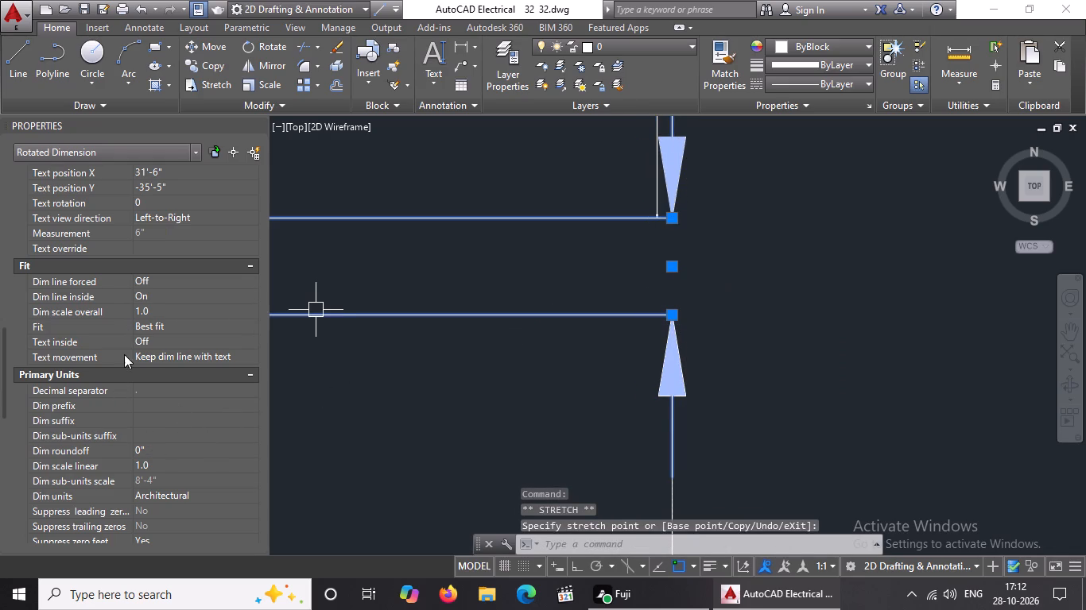
{"action": "scroll", "coordinate": [122, 314], "scroll_direction": "down", "scroll_amount": 1}
{"action": "scroll", "coordinate": [128, 303], "scroll_direction": "up", "scroll_amount": 1}
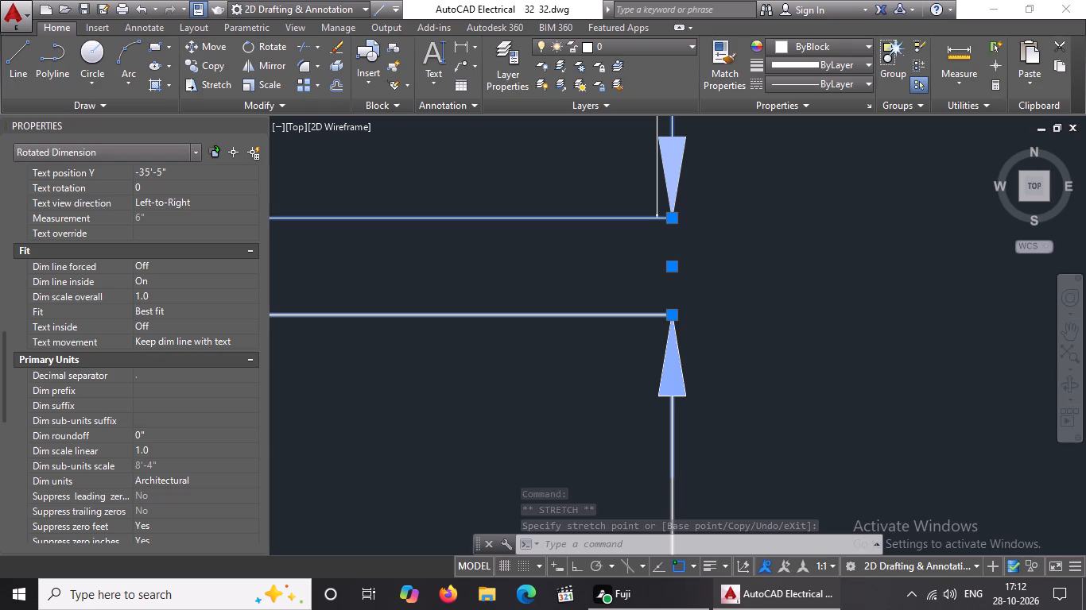
{"action": "scroll", "coordinate": [121, 239], "scroll_direction": "up", "scroll_amount": 2}
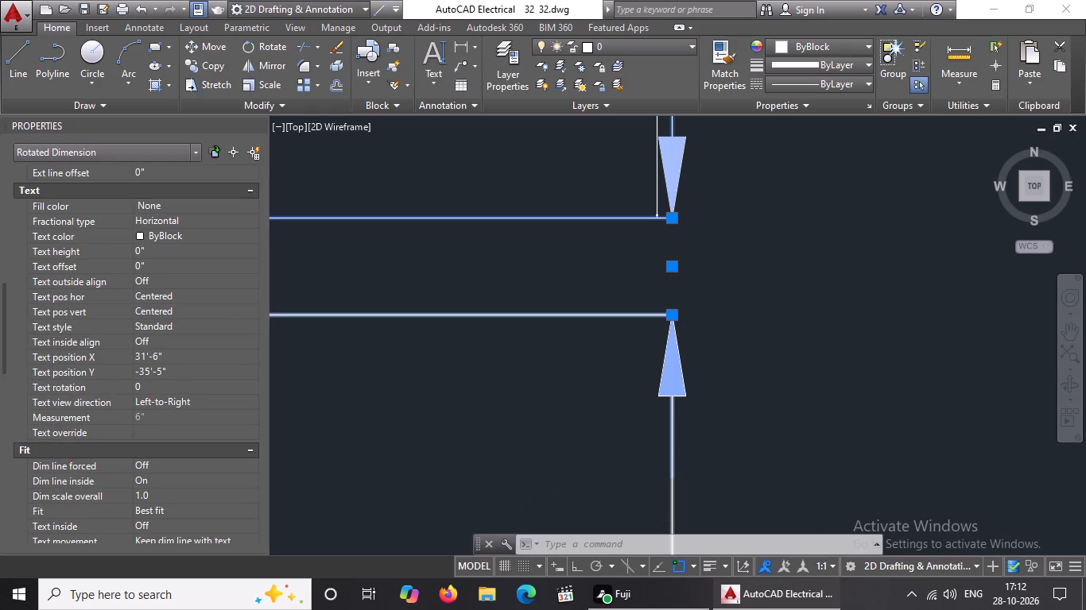
{"action": "left_click", "coordinate": [149, 249]}
{"action": "key", "text": "BackSpace"}
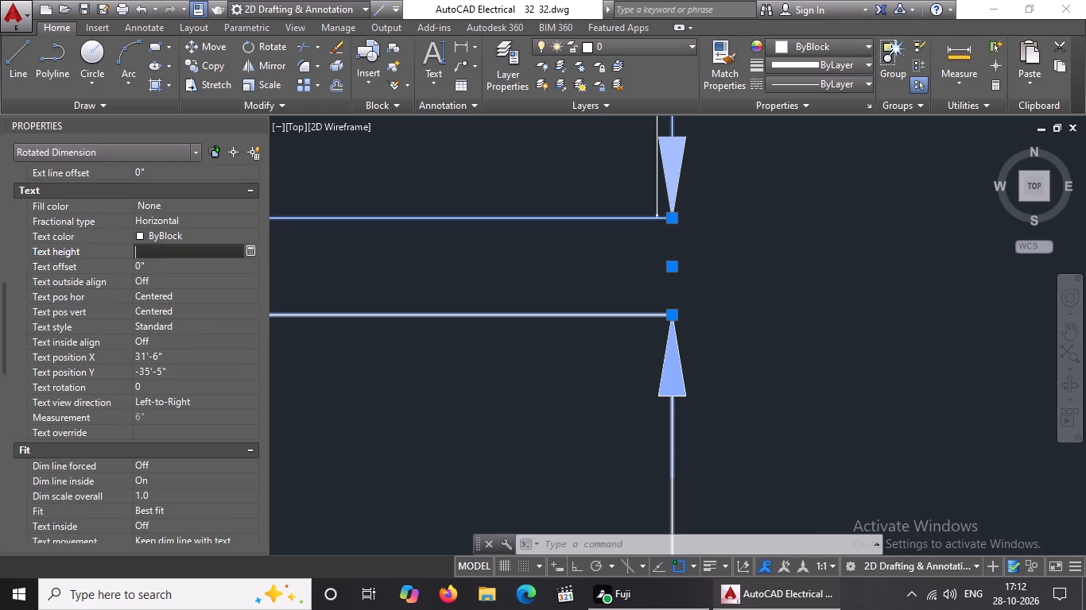
{"action": "key", "text": "BackSpace"}
{"action": "key", "text": "5"}
{"action": "key", "text": "shift+quotedbl"}
{"action": "key", "text": "Return"}
Examine the height dimensions beside the elevation's right wall from ground level up to the parapet, and clear the selection.
{"action": "scroll", "coordinate": [149, 250], "scroll_direction": "up", "scroll_amount": 1}
{"action": "scroll", "coordinate": [778, 358], "scroll_direction": "down", "scroll_amount": 4}
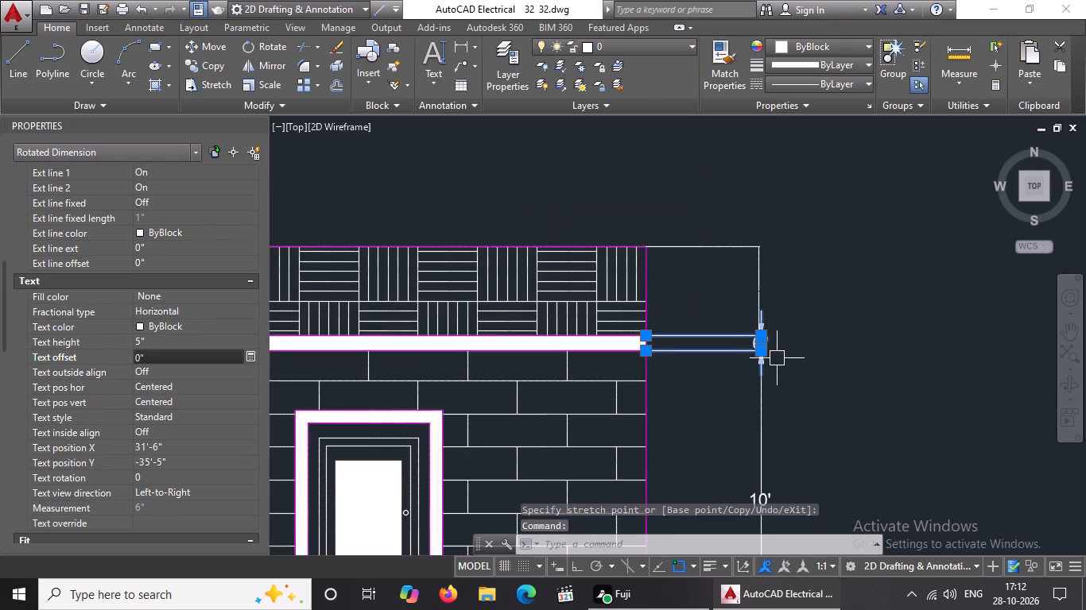
{"action": "scroll", "coordinate": [801, 349], "scroll_direction": "down", "scroll_amount": 2}
{"action": "middle_click_drag", "start_coordinate": [809, 429], "coordinate": [743, 298]}
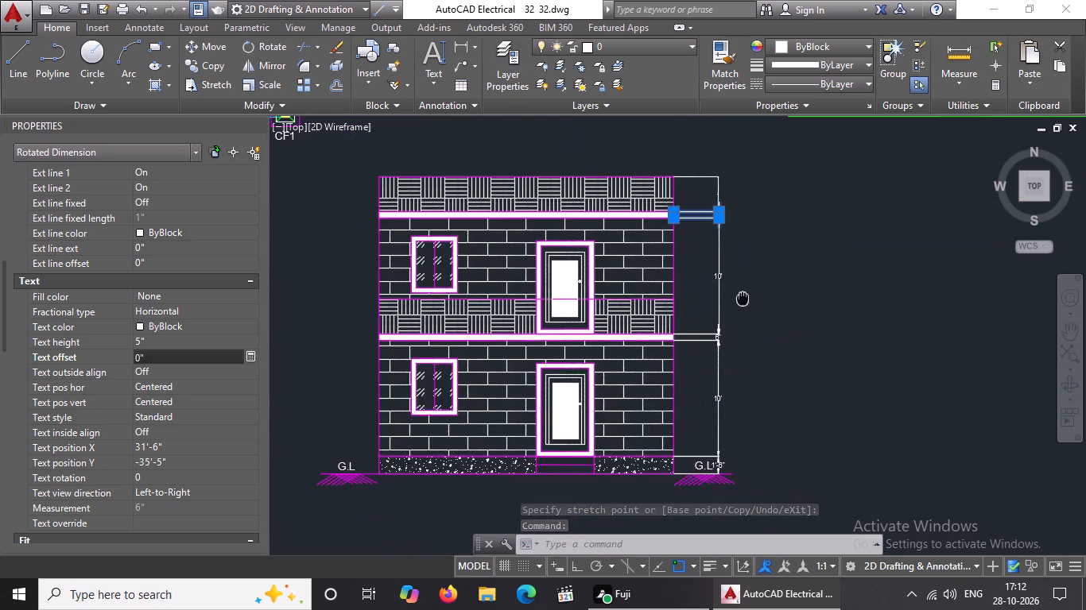
{"action": "scroll", "coordinate": [678, 460], "scroll_direction": "up", "scroll_amount": 2}
{"action": "scroll", "coordinate": [815, 463], "scroll_direction": "up", "scroll_amount": 1}
{"action": "scroll", "coordinate": [815, 462], "scroll_direction": "down", "scroll_amount": 2}
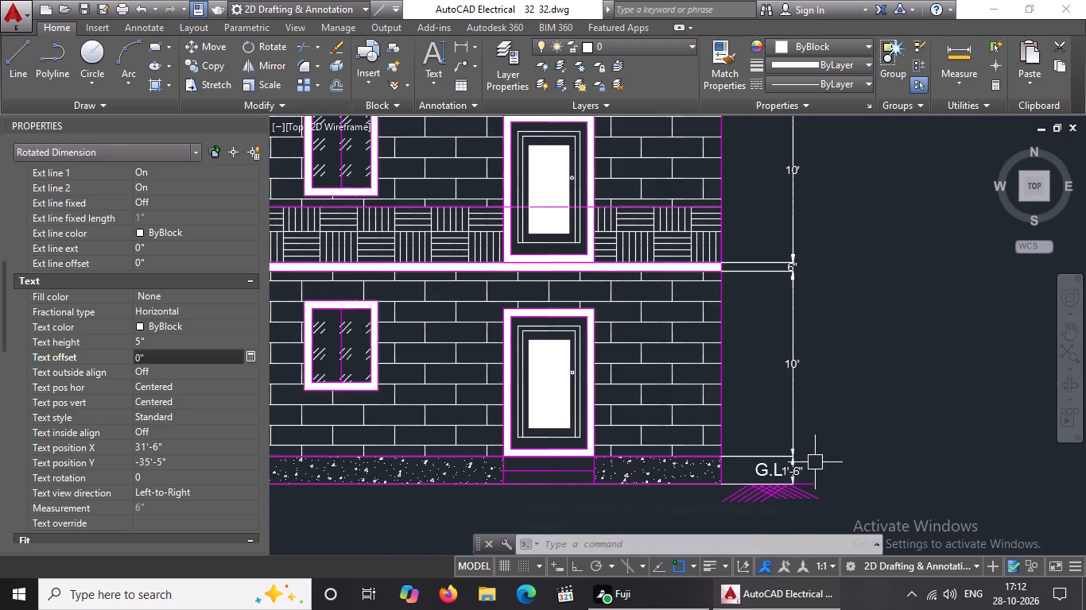
{"action": "middle_click_drag", "start_coordinate": [812, 338], "coordinate": [754, 454]}
{"action": "middle_click_drag", "start_coordinate": [739, 321], "coordinate": [706, 436]}
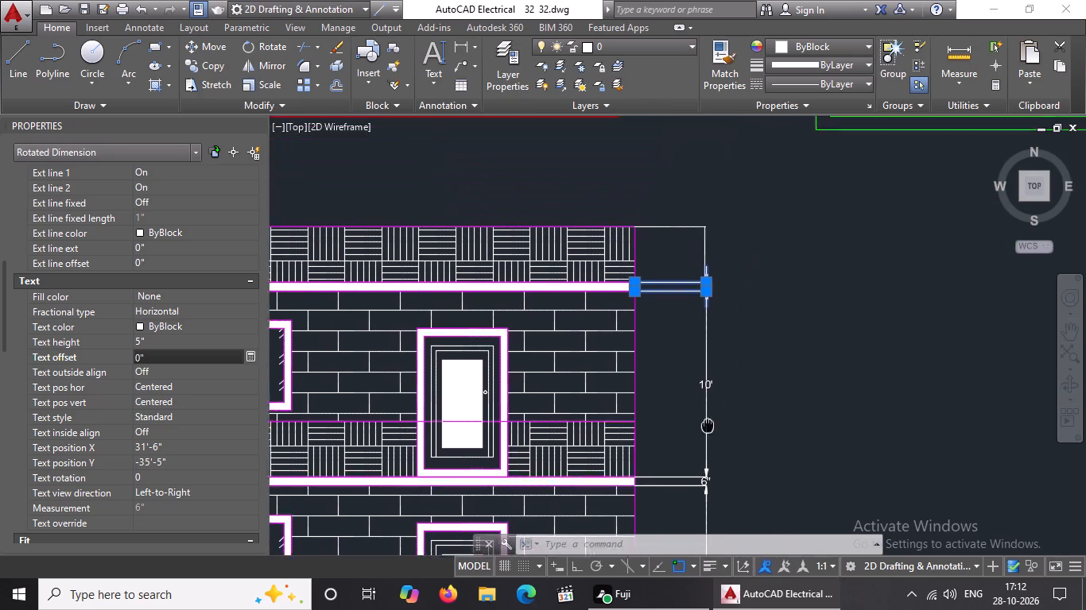
{"action": "middle_click_drag", "start_coordinate": [706, 436], "coordinate": [700, 464]}
{"action": "scroll", "coordinate": [688, 306], "scroll_direction": "up", "scroll_amount": 2}
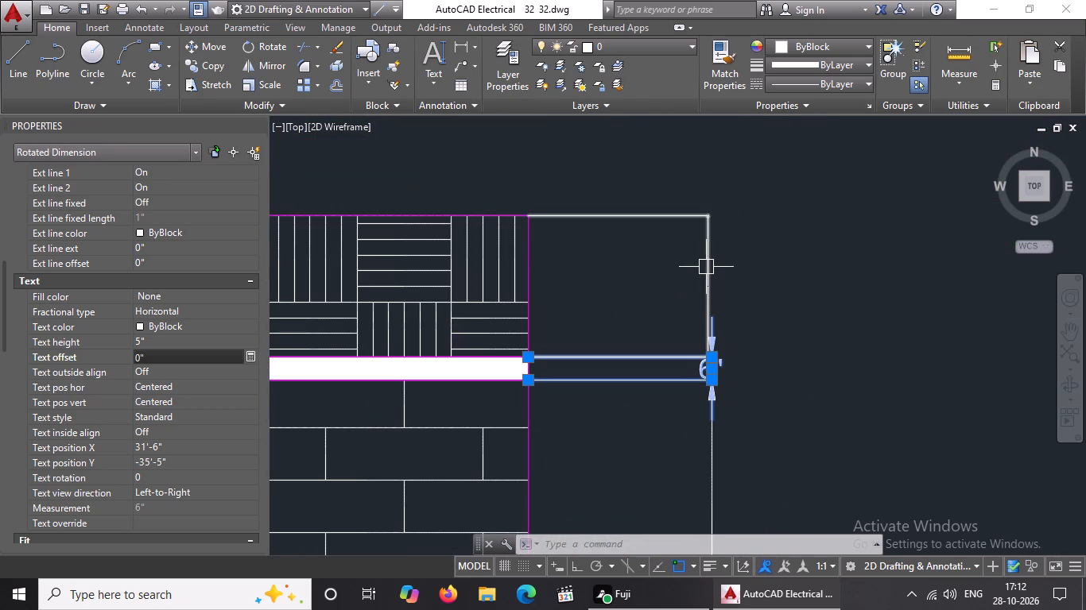
{"action": "key", "text": "Escape"}
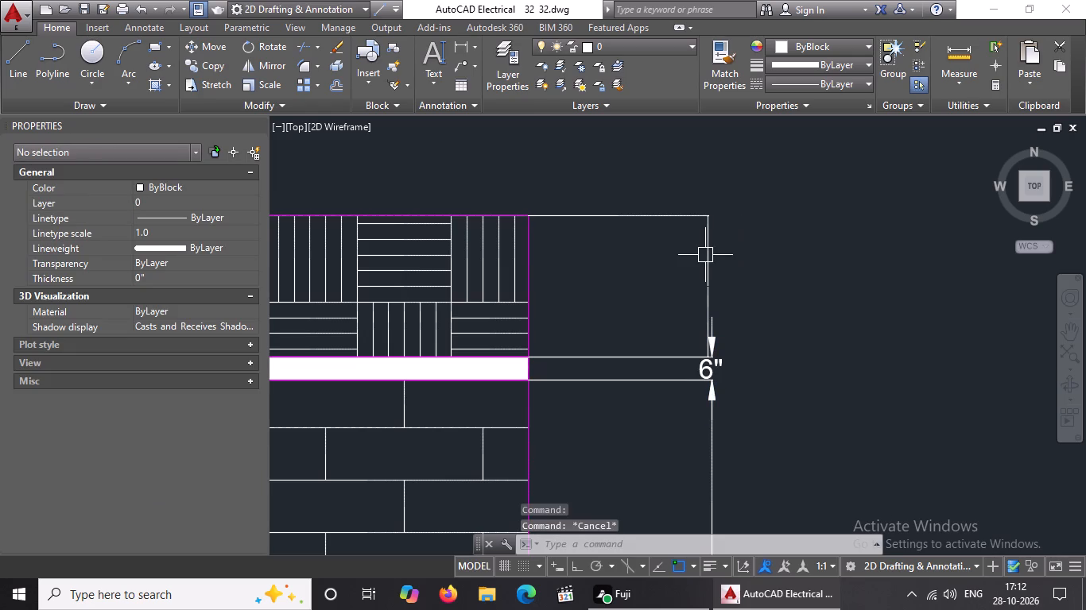
Set the parapet height dimension's arrow size and text height to 5", and deselect it.
{"action": "left_click", "coordinate": [706, 257]}
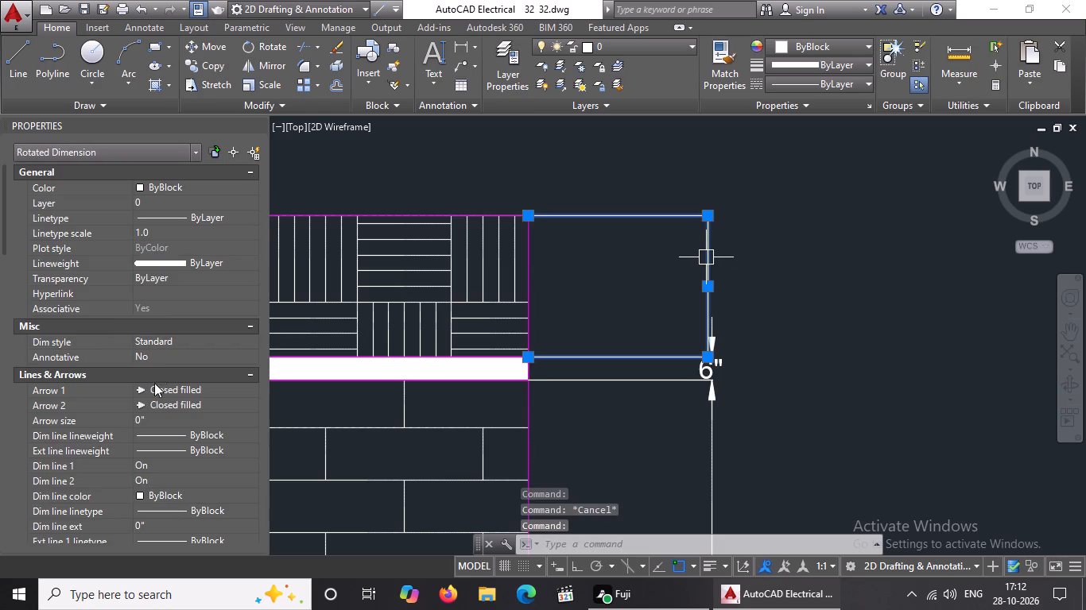
{"action": "left_click", "coordinate": [145, 423]}
{"action": "key", "text": "BackSpace"}
{"action": "key", "text": "BackSpace"}
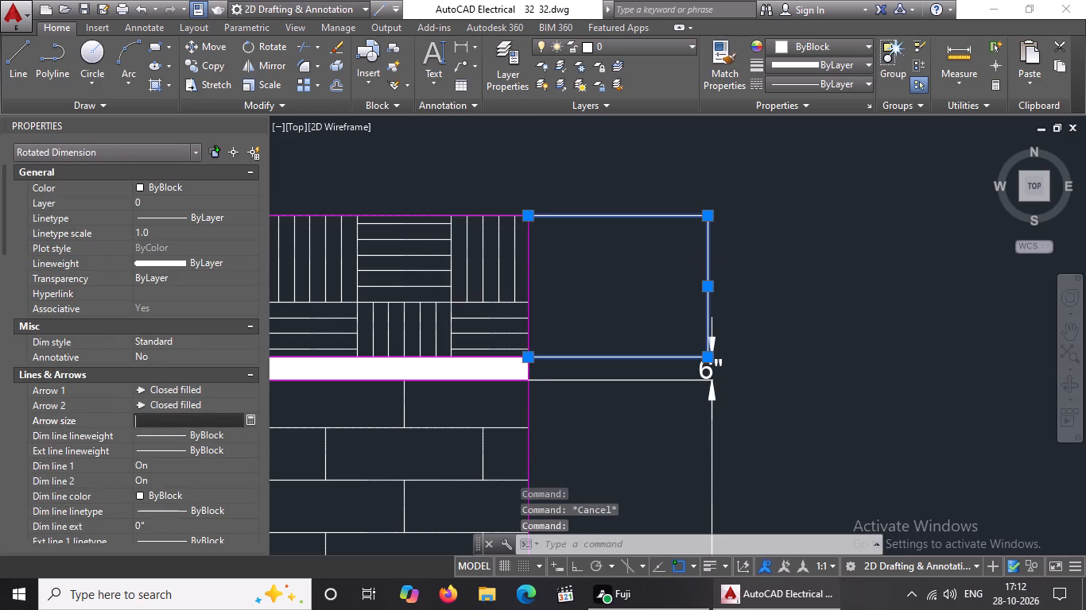
{"action": "key", "text": "5"}
{"action": "key", "text": "shift+quotedbl"}
{"action": "key", "text": "Return"}
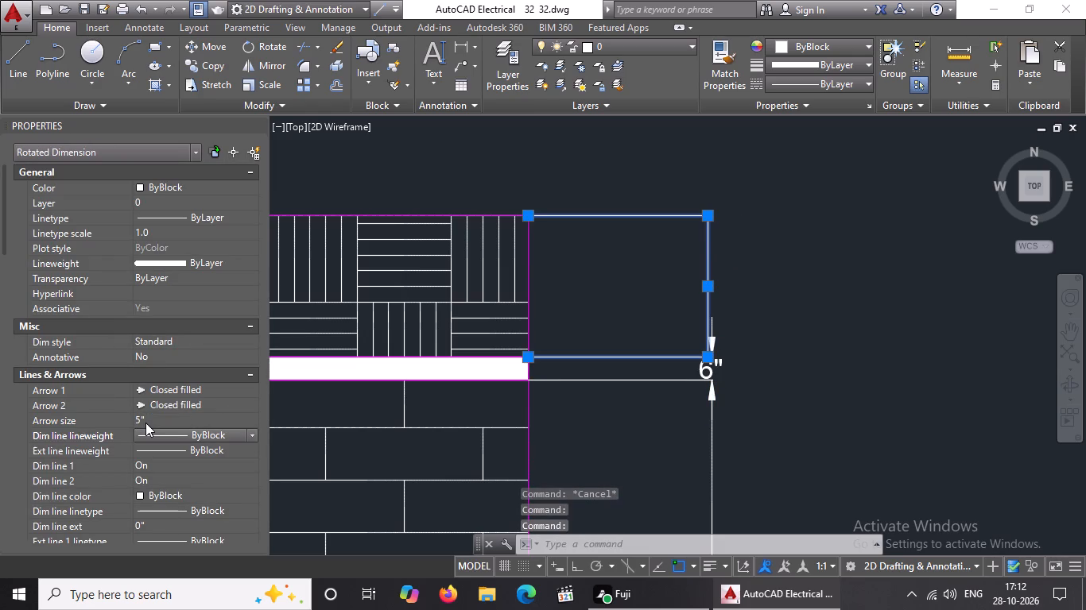
{"action": "scroll", "coordinate": [145, 423], "scroll_direction": "down", "scroll_amount": 4}
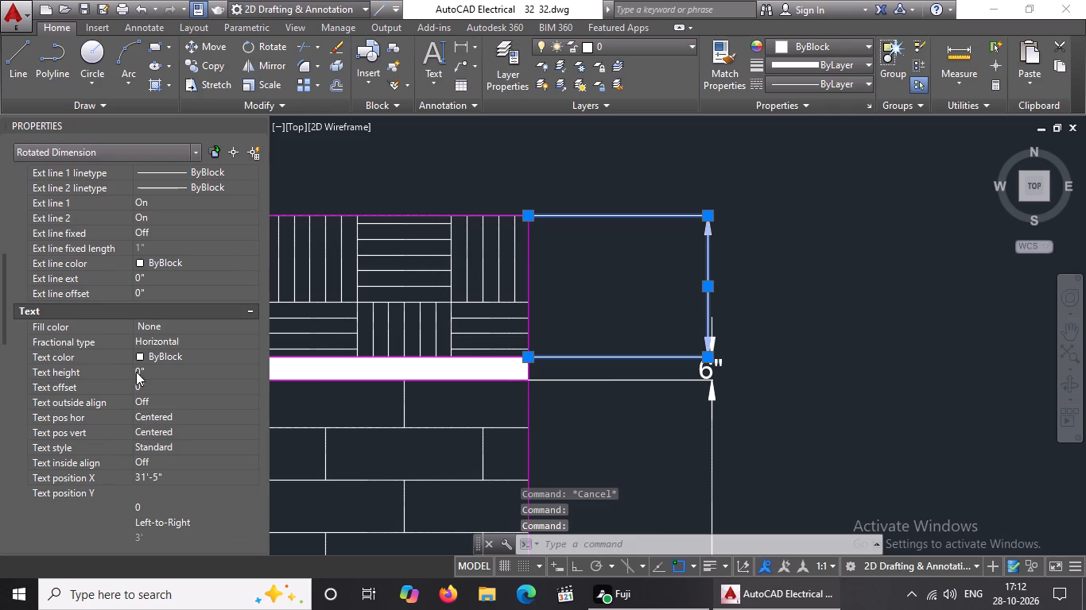
{"action": "left_click", "coordinate": [157, 375]}
{"action": "key", "text": "BackSpace"}
{"action": "key", "text": "BackSpace"}
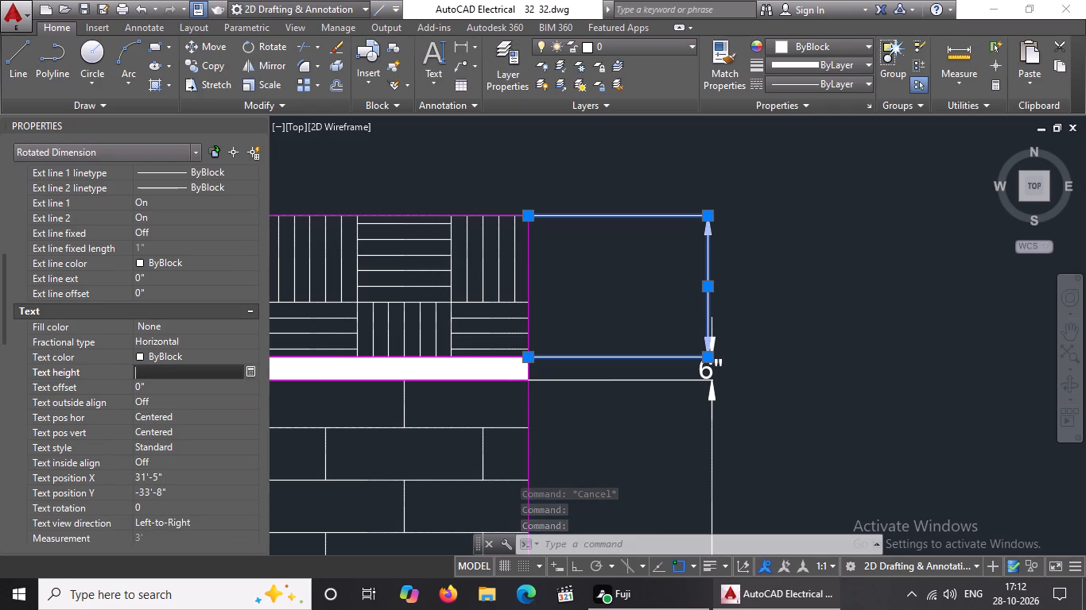
{"action": "type", "text": "5\""}
{"action": "key", "text": "Return"}
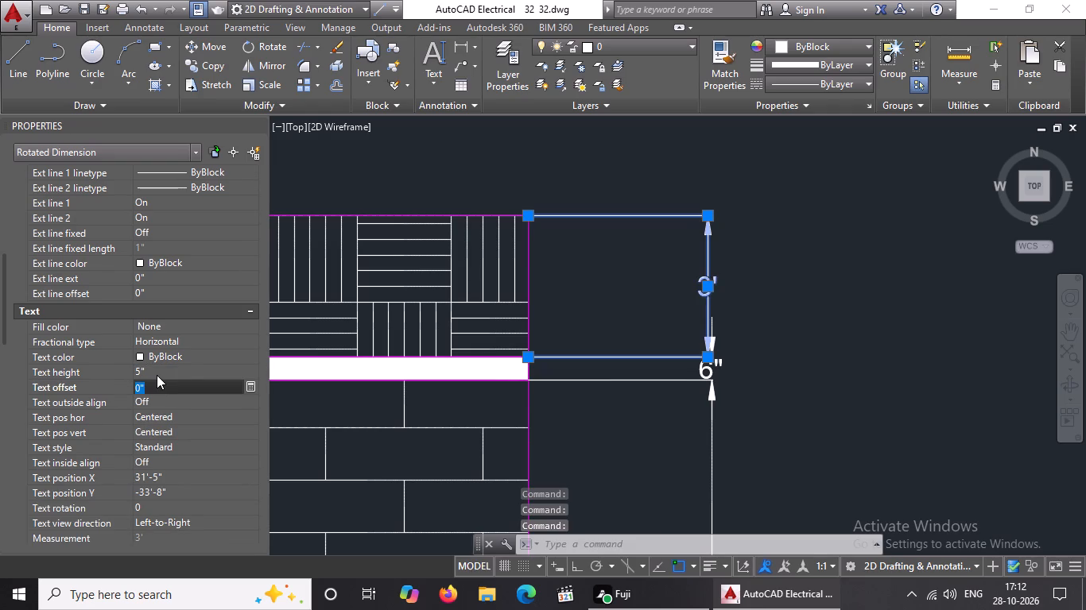
{"action": "scroll", "coordinate": [629, 342], "scroll_direction": "down", "scroll_amount": 3}
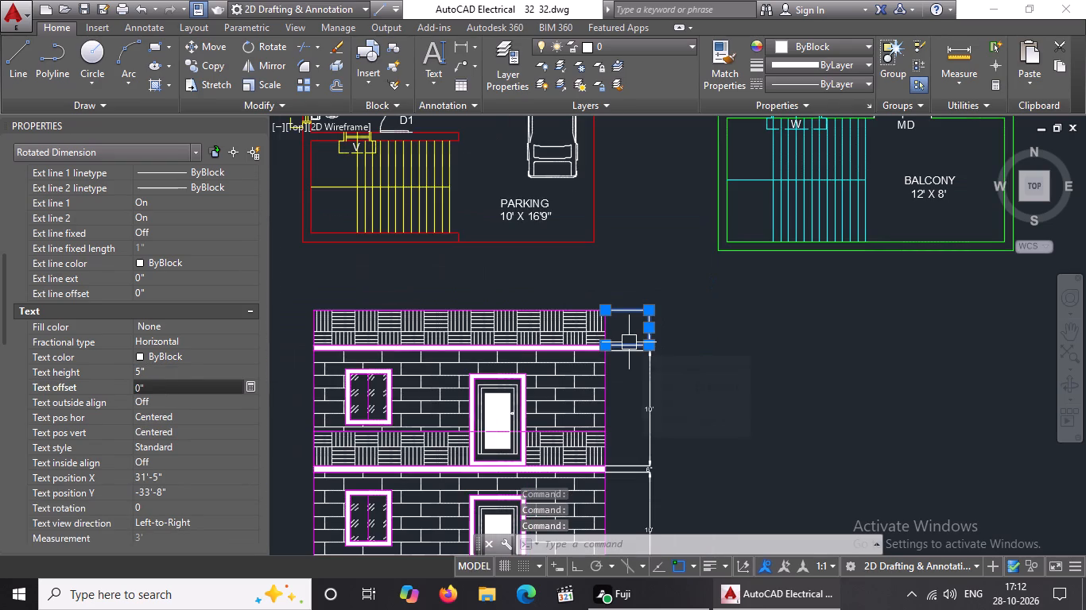
{"action": "key", "text": "Escape"}
Check the height dimensions beside the elevation's right wall and close the object properties palette.
{"action": "scroll", "coordinate": [653, 335], "scroll_direction": "down", "scroll_amount": 2}
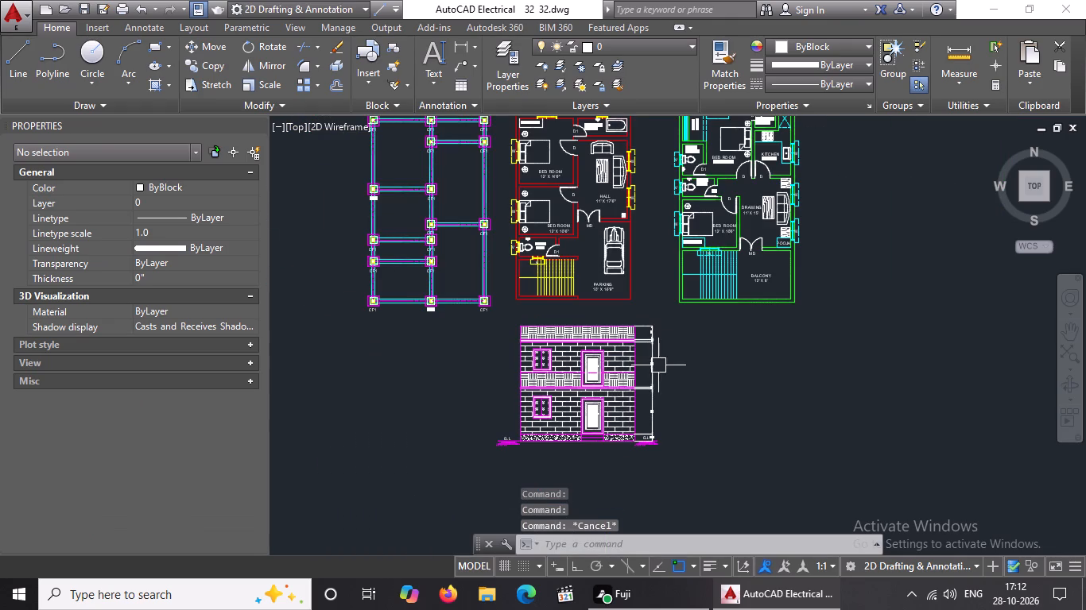
{"action": "scroll", "coordinate": [651, 403], "scroll_direction": "up", "scroll_amount": 4}
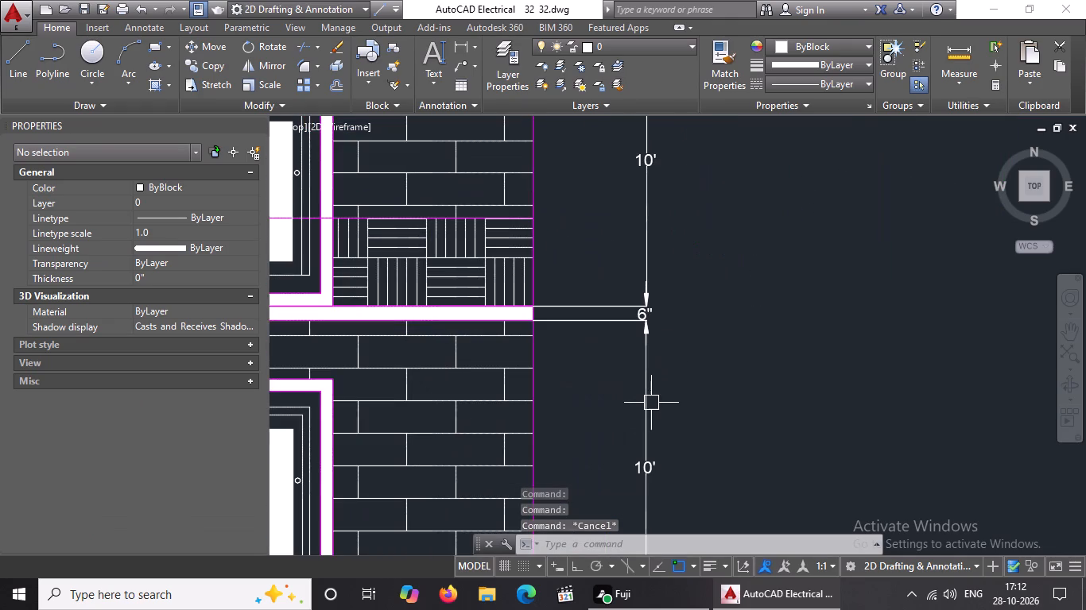
{"action": "scroll", "coordinate": [651, 403], "scroll_direction": "down", "scroll_amount": 4}
{"action": "key", "text": "Escape"}
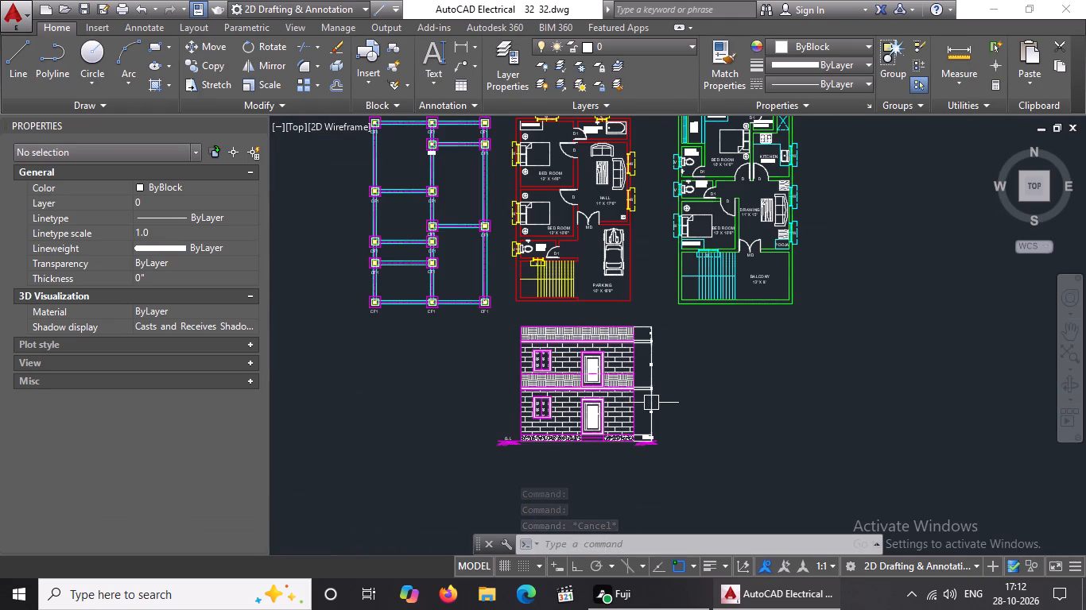
{"action": "left_click", "coordinate": [258, 125]}
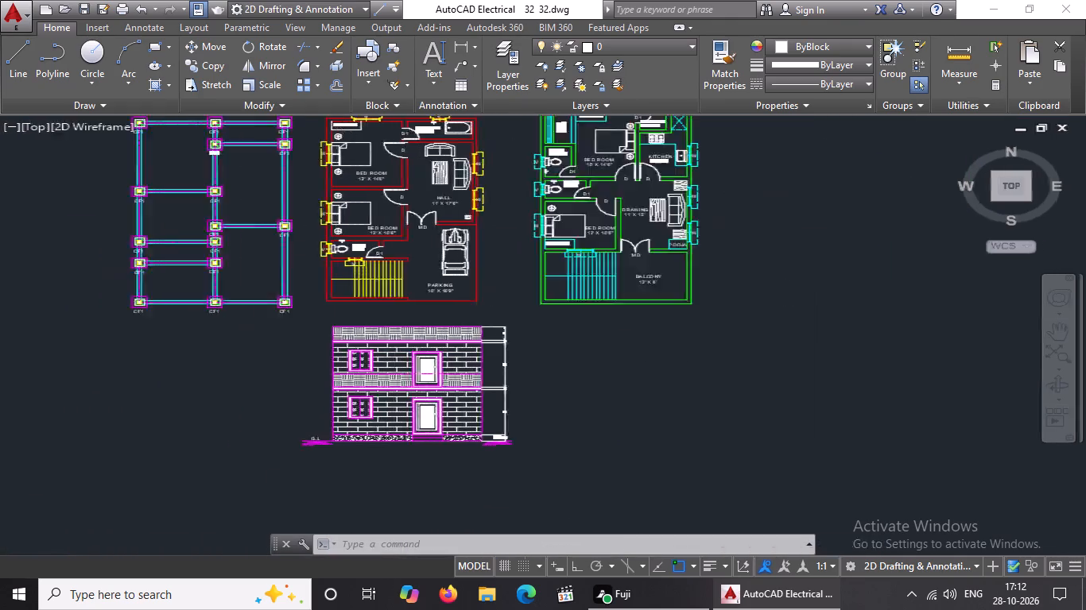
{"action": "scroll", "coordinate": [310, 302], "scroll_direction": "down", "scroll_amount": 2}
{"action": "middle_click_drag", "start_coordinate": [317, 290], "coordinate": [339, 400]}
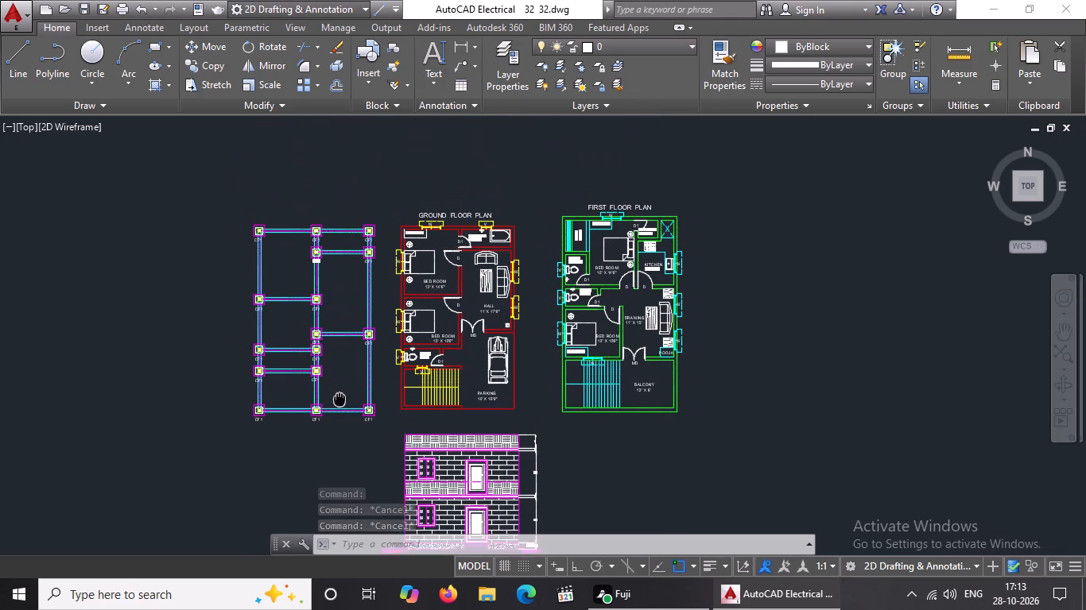
Set the colour of the AR-CONC hatch on the elevation's plinth to orange 242,103,34 and deselect it.
{"action": "middle_click_drag", "start_coordinate": [339, 400], "coordinate": [344, 422]}
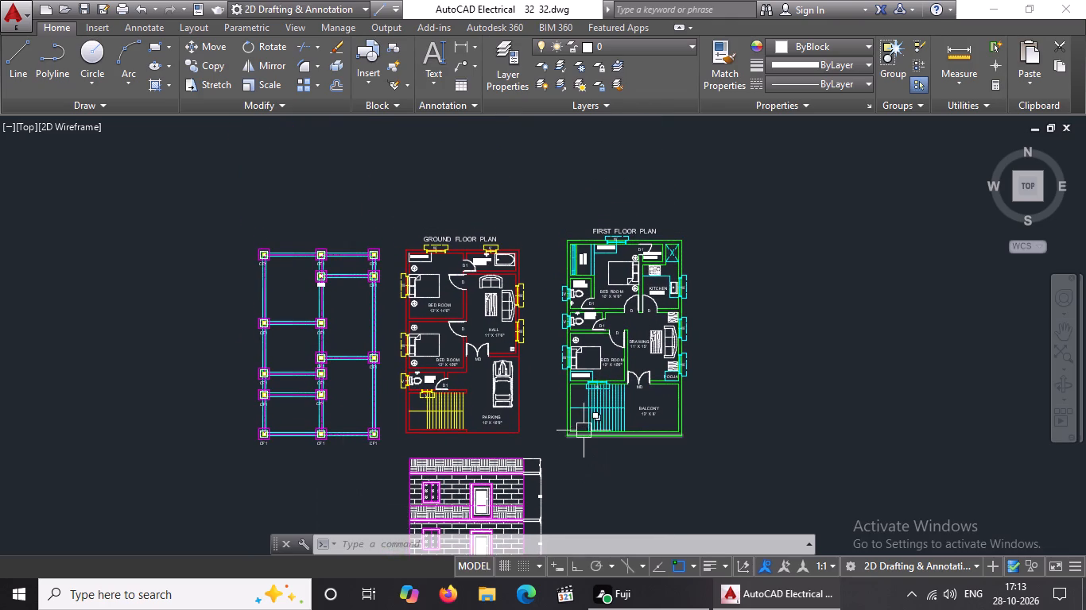
{"action": "scroll", "coordinate": [584, 430], "scroll_direction": "down", "scroll_amount": 1}
{"action": "middle_click_drag", "start_coordinate": [572, 450], "coordinate": [569, 415]}
{"action": "scroll", "coordinate": [506, 481], "scroll_direction": "up", "scroll_amount": 1}
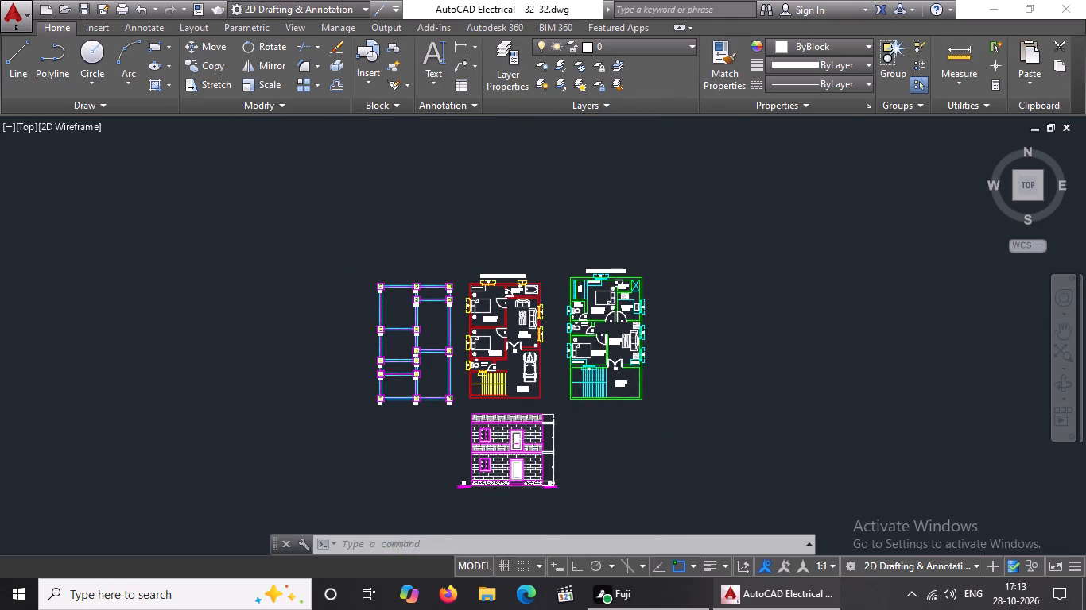
{"action": "scroll", "coordinate": [506, 481], "scroll_direction": "up", "scroll_amount": 1}
{"action": "scroll", "coordinate": [537, 407], "scroll_direction": "down", "scroll_amount": 2}
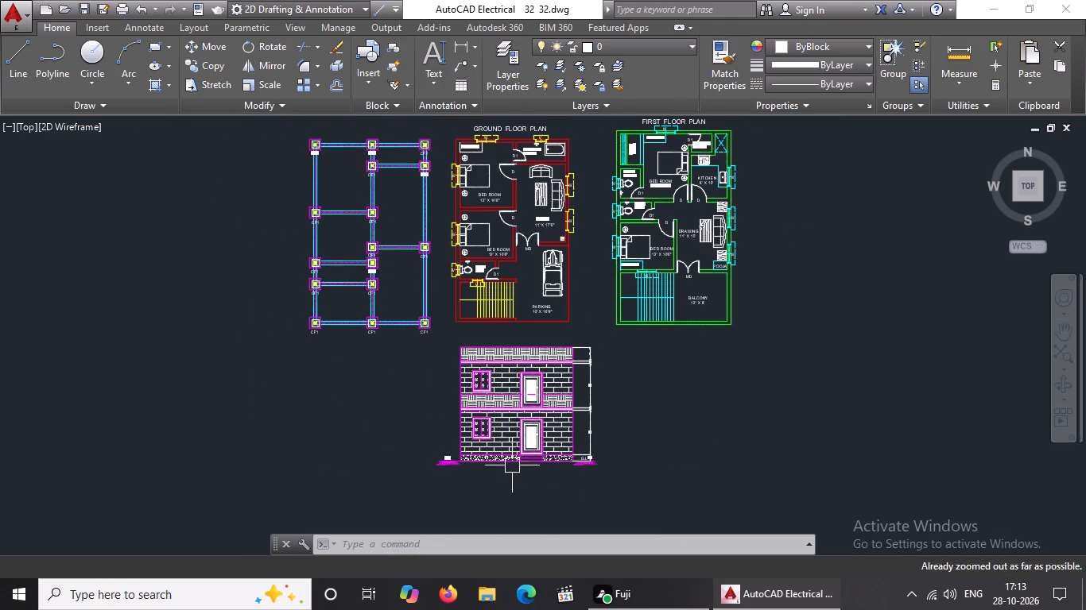
{"action": "scroll", "coordinate": [512, 465], "scroll_direction": "up", "scroll_amount": 4}
{"action": "scroll", "coordinate": [474, 437], "scroll_direction": "down", "scroll_amount": 5}
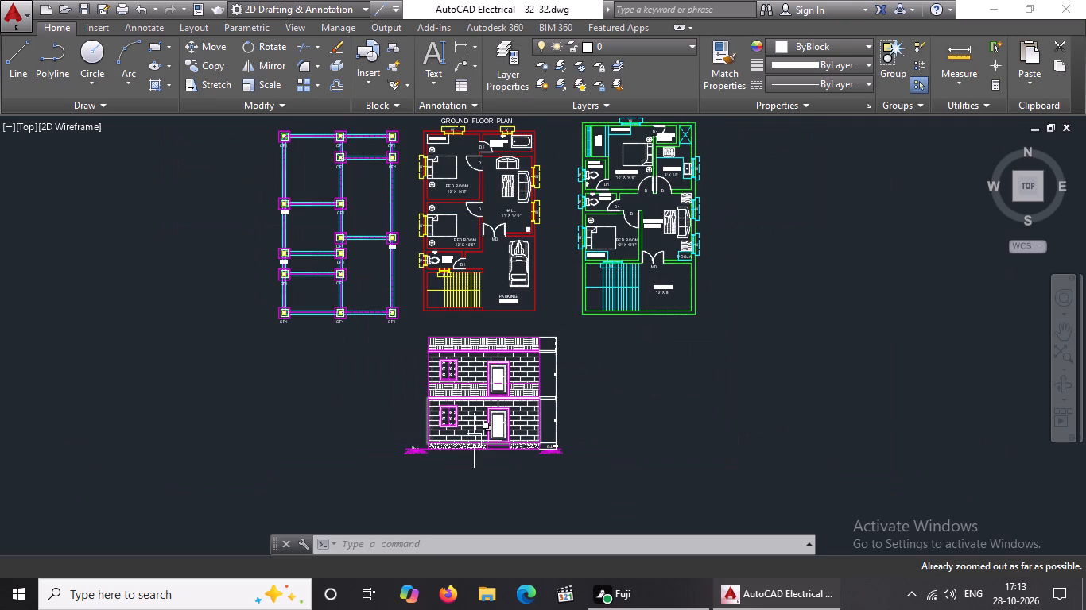
{"action": "scroll", "coordinate": [444, 454], "scroll_direction": "up", "scroll_amount": 5}
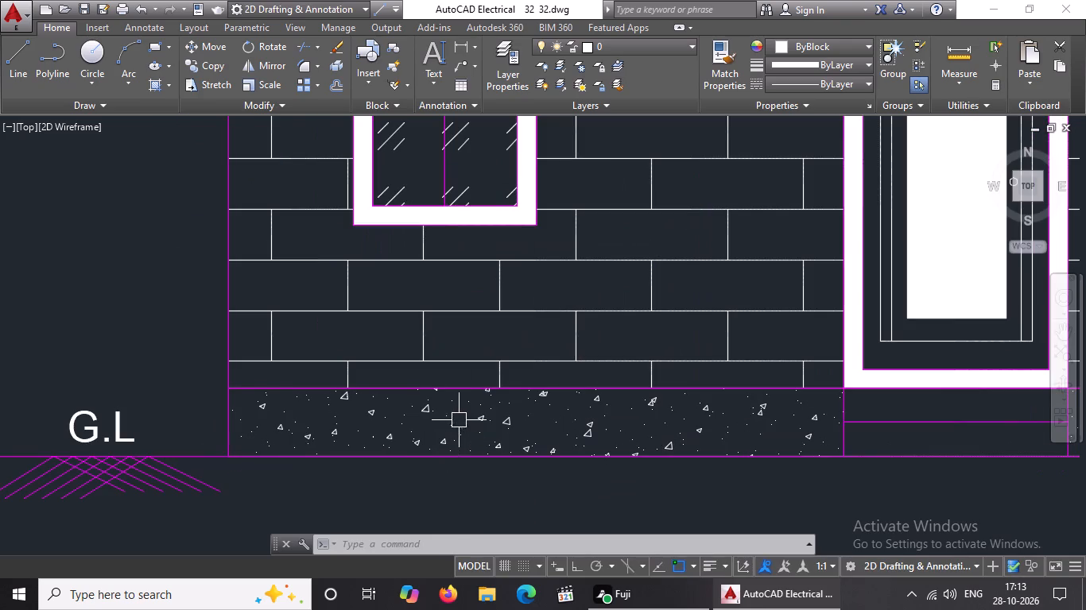
{"action": "left_click", "coordinate": [459, 420]}
{"action": "left_click", "coordinate": [512, 410]}
{"action": "left_click", "coordinate": [511, 429]}
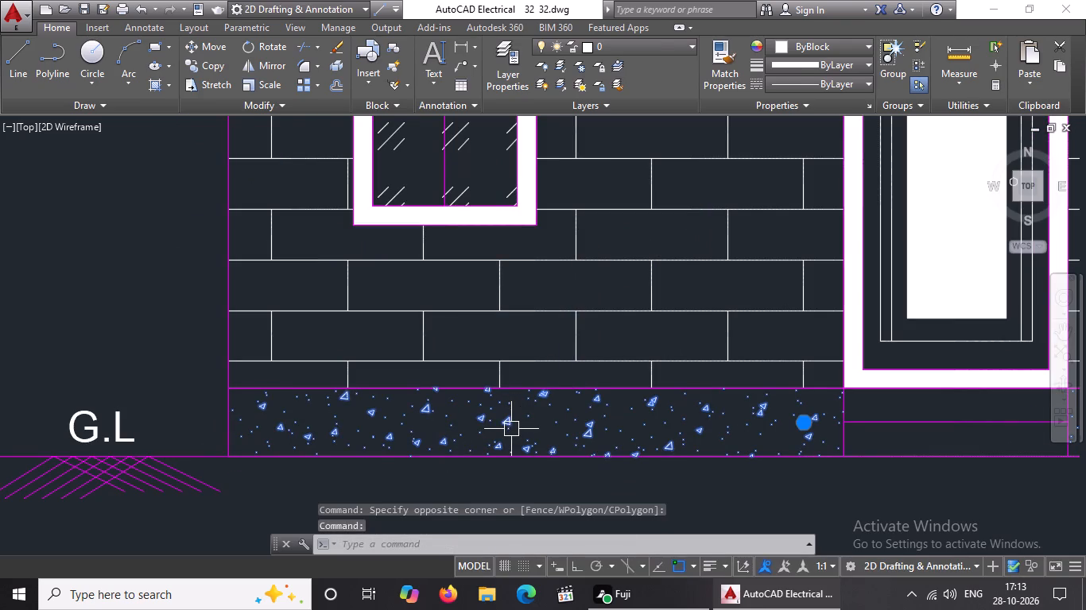
{"action": "left_click", "coordinate": [444, 66]}
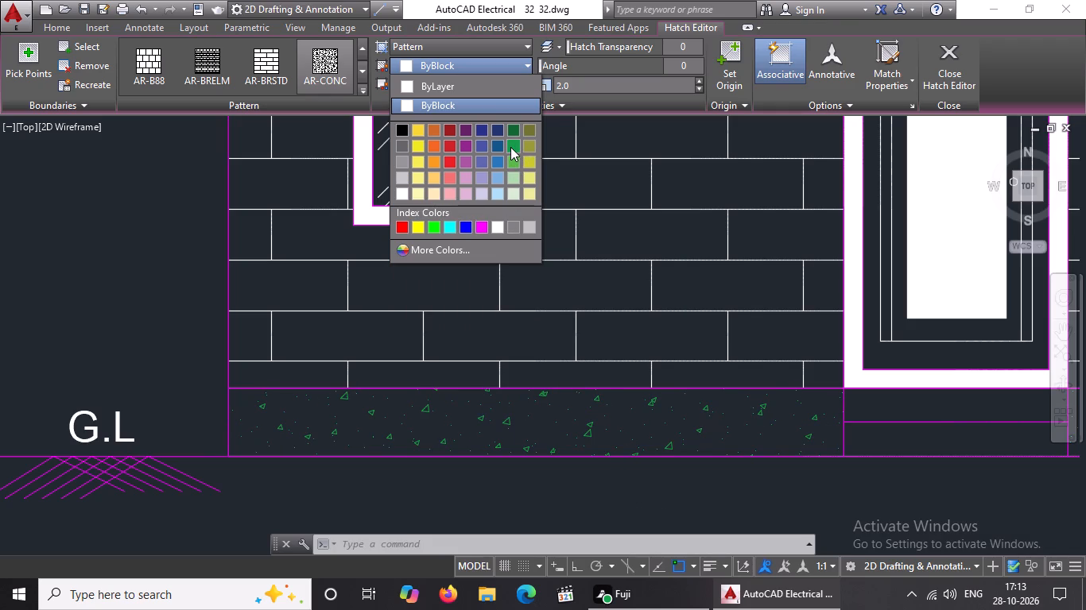
{"action": "left_click", "coordinate": [431, 146]}
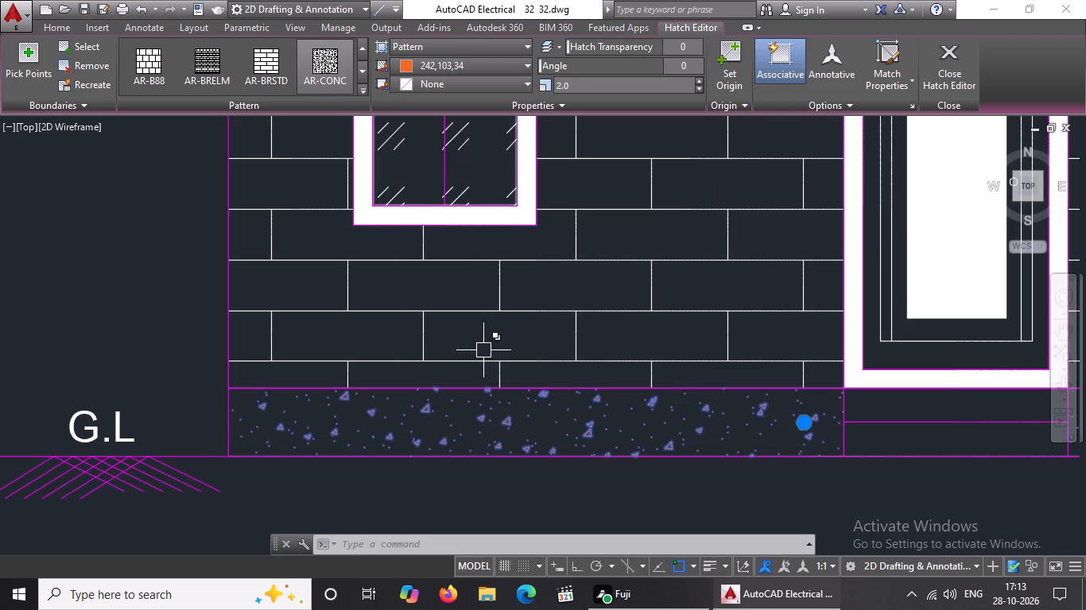
{"action": "scroll", "coordinate": [489, 387], "scroll_direction": "down", "scroll_amount": 3}
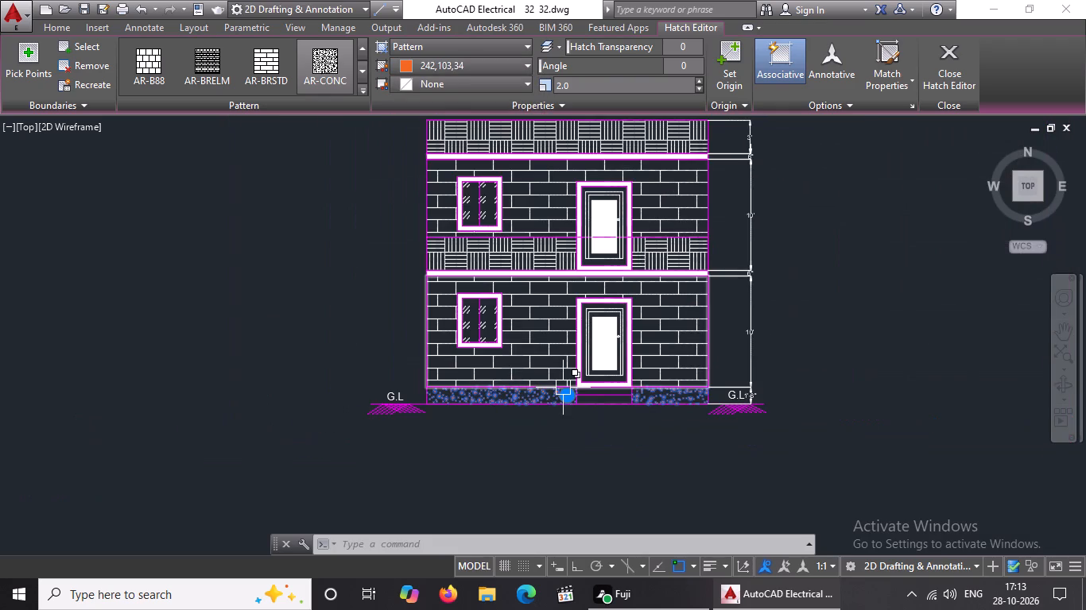
{"action": "key", "text": "Escape"}
Set the colour of the AR-BRSTD brick hatch on both storeys' walls to orange 242,103,34 and deselect it.
{"action": "double_click", "coordinate": [527, 334]}
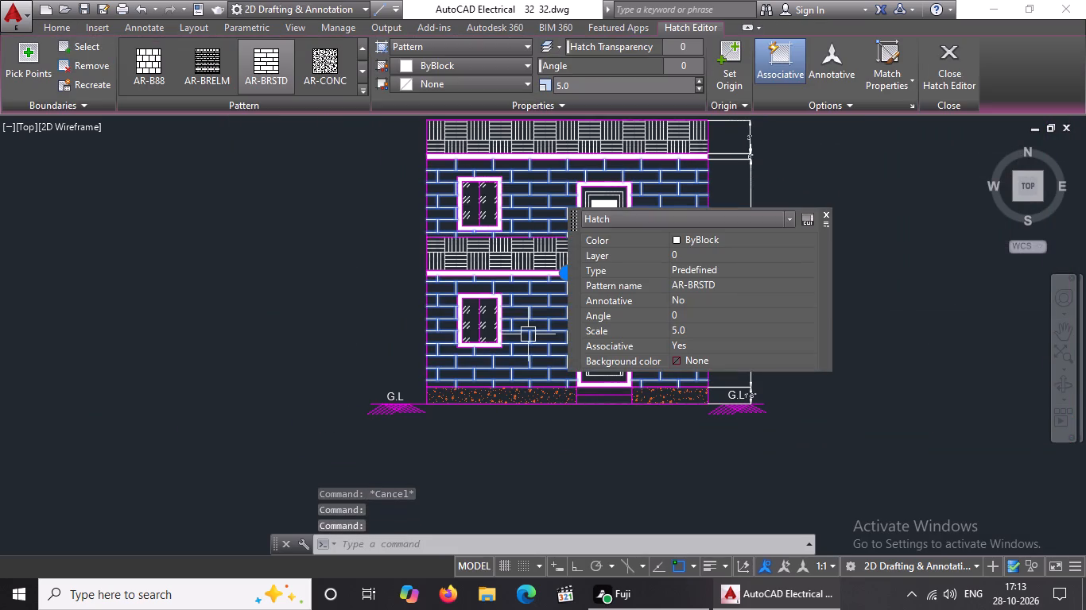
{"action": "left_click", "coordinate": [448, 65]}
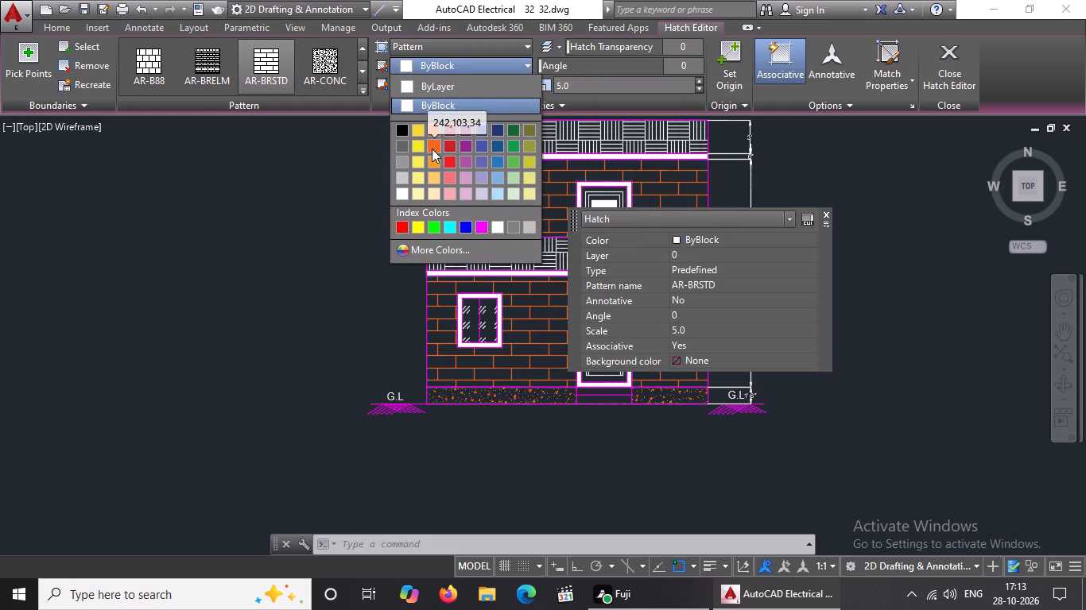
{"action": "left_click", "coordinate": [432, 149]}
{"action": "key", "text": "Escape"}
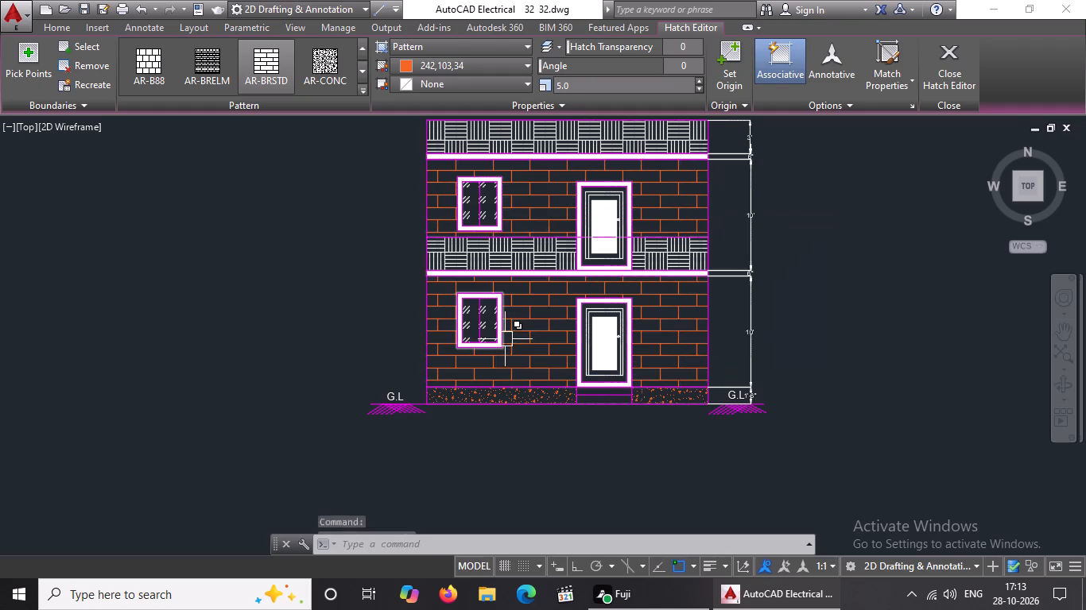
Set the colour of the AR-PARQ1 hatch on the balcony and roof parapet bands to orange 242,103,34 and deselect it.
{"action": "middle_click_drag", "start_coordinate": [475, 334], "coordinate": [475, 396]}
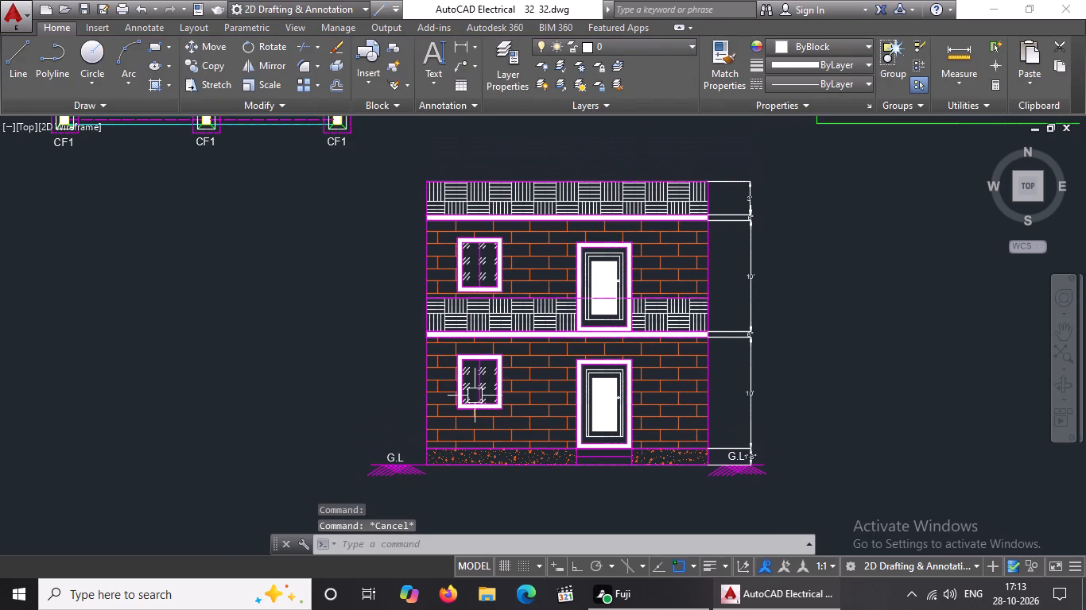
{"action": "scroll", "coordinate": [514, 331], "scroll_direction": "up", "scroll_amount": 3}
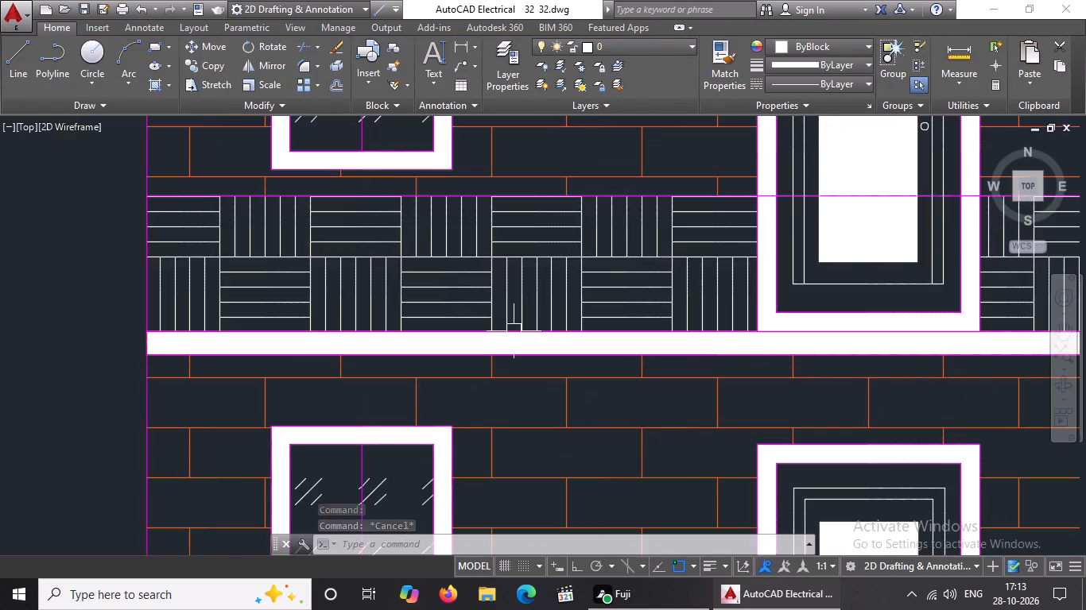
{"action": "left_click", "coordinate": [508, 291]}
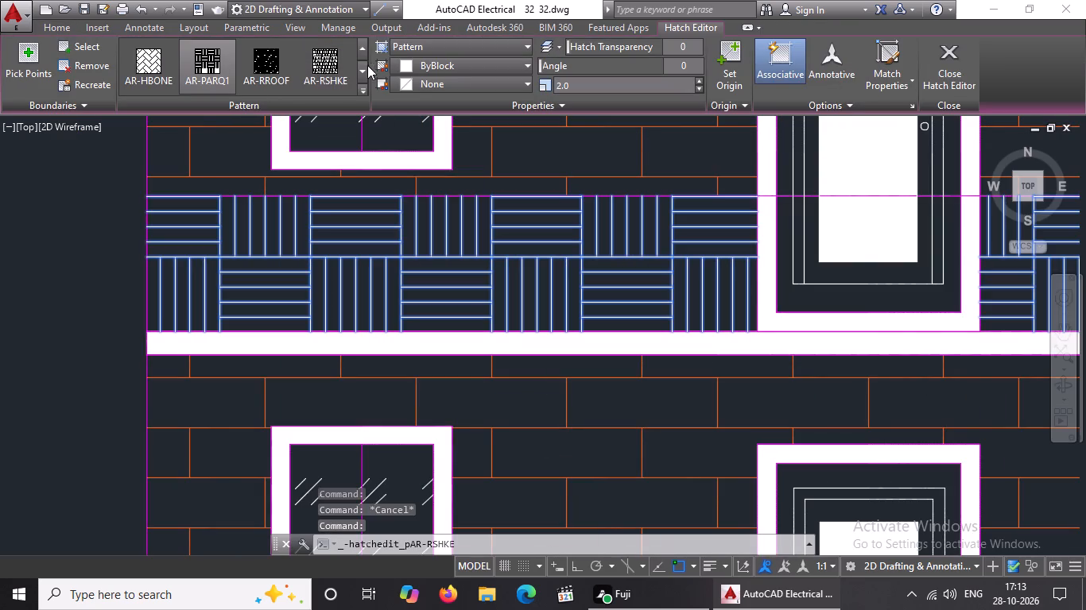
{"action": "left_click", "coordinate": [432, 67]}
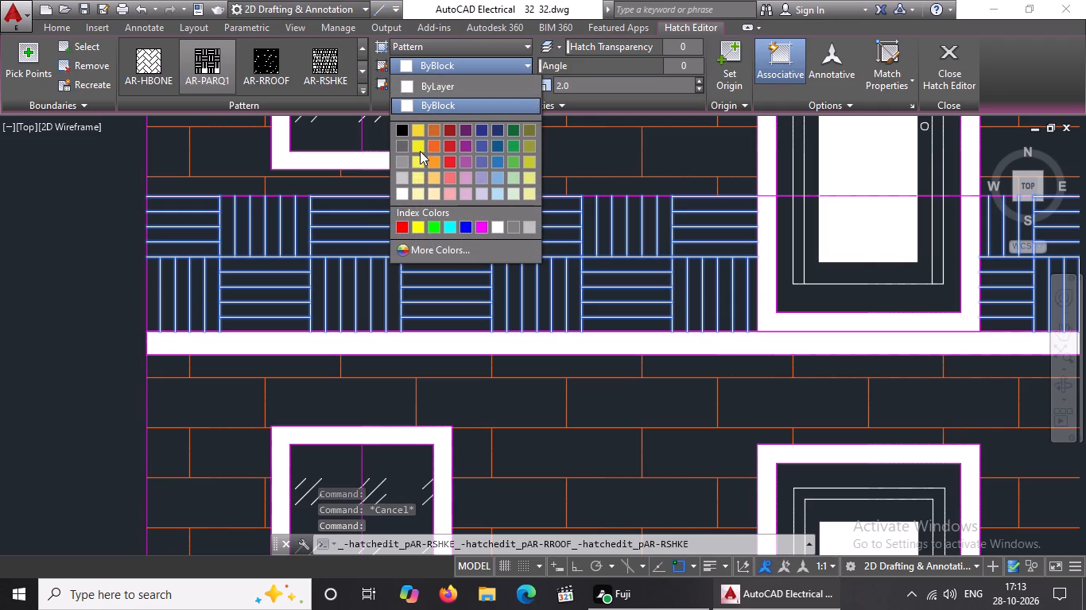
{"action": "left_click", "coordinate": [434, 146]}
{"action": "key", "text": "Escape"}
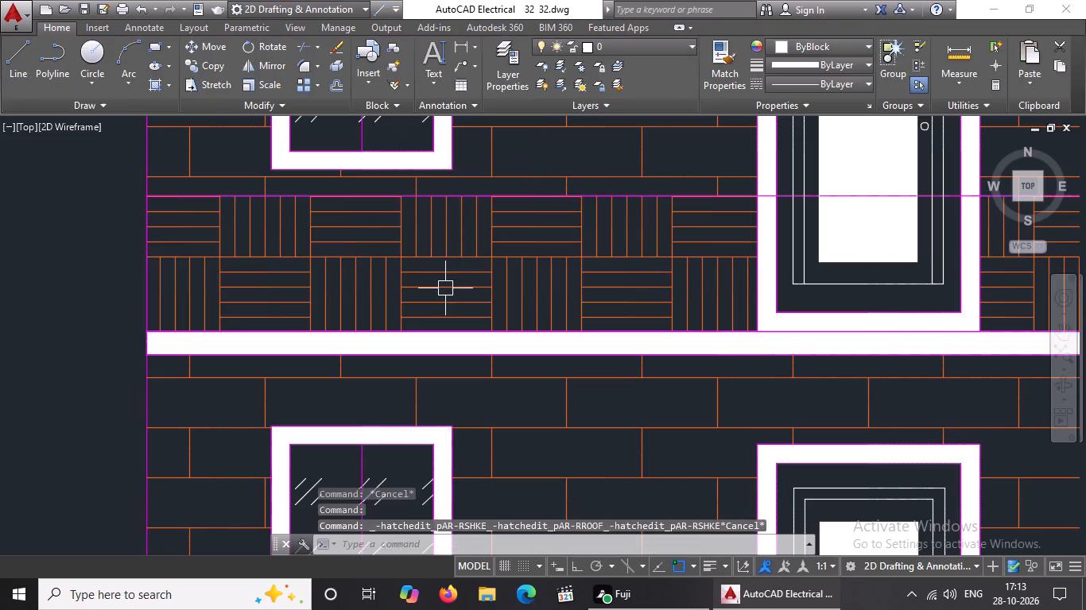
{"action": "scroll", "coordinate": [445, 289], "scroll_direction": "down", "scroll_amount": 4}
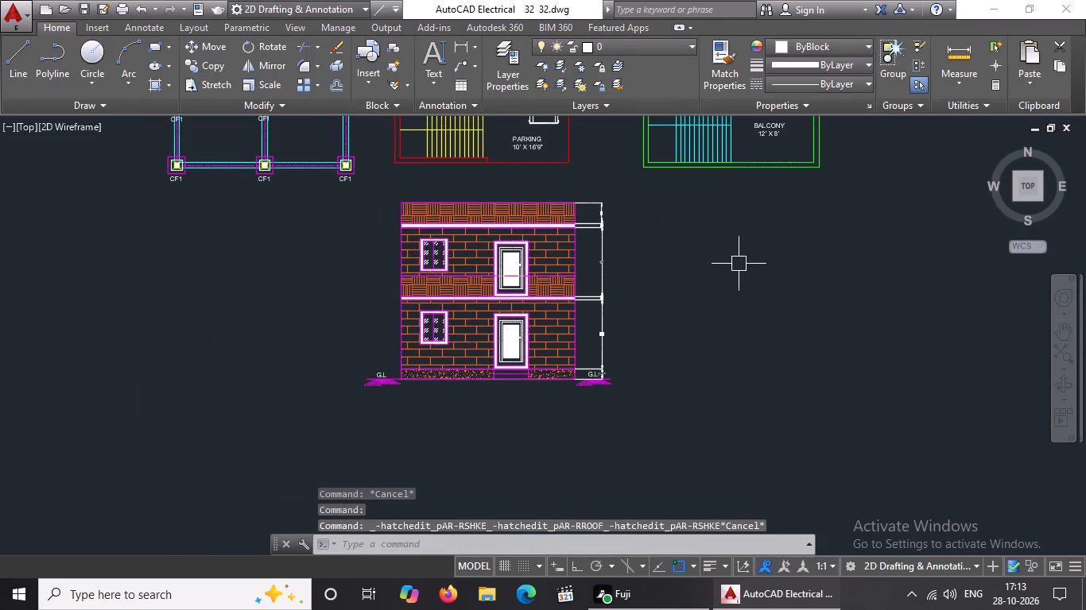
{"action": "key", "text": "Escape"}
Move the whole front elevation, with its height dimensions and ground-level marks, to below the first floor plan.
{"action": "middle_click_drag", "start_coordinate": [723, 268], "coordinate": [729, 382]}
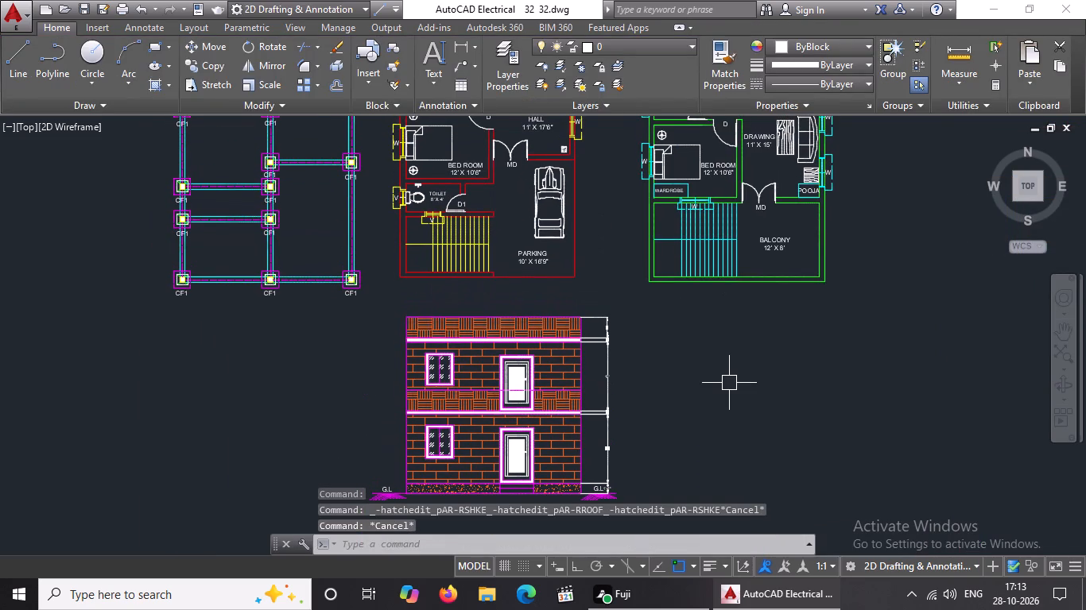
{"action": "scroll", "coordinate": [716, 378], "scroll_direction": "down", "scroll_amount": 2}
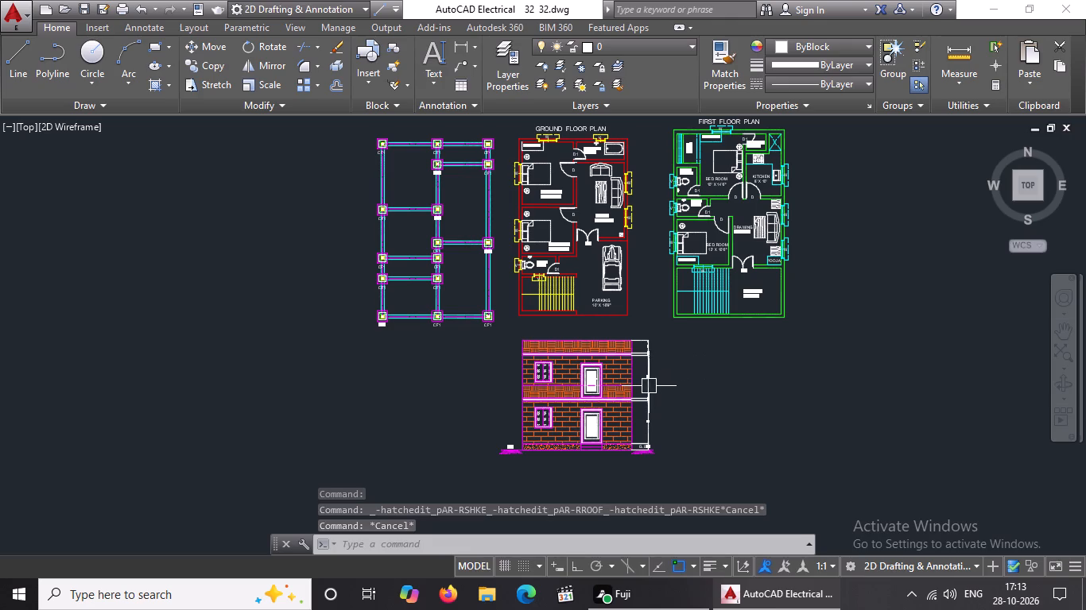
{"action": "scroll", "coordinate": [647, 380], "scroll_direction": "down", "scroll_amount": 2}
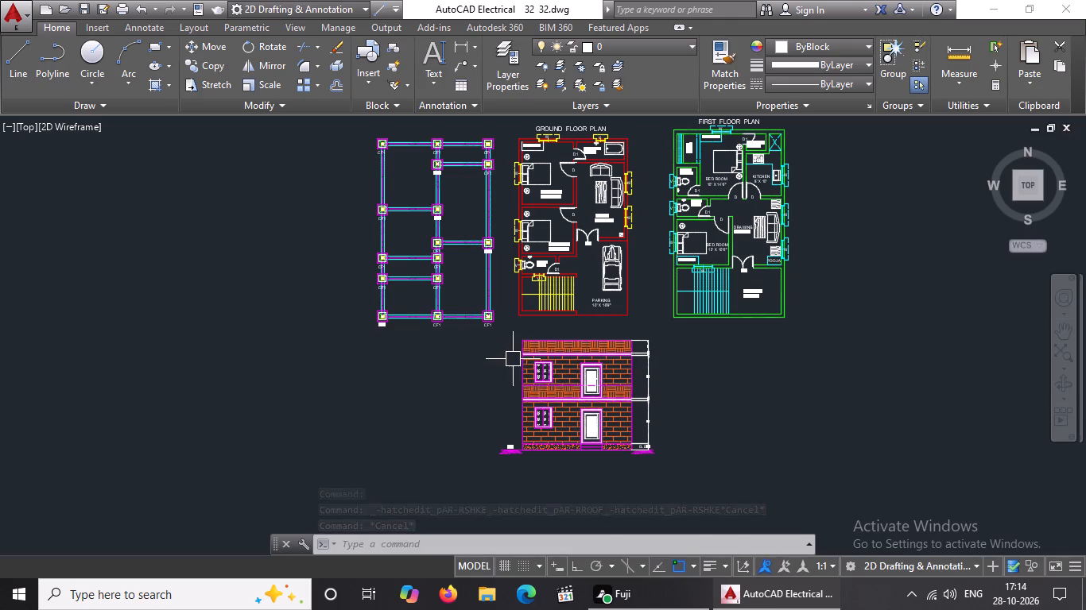
{"action": "scroll", "coordinate": [511, 356], "scroll_direction": "up", "scroll_amount": 2}
{"action": "scroll", "coordinate": [502, 320], "scroll_direction": "down", "scroll_amount": 3}
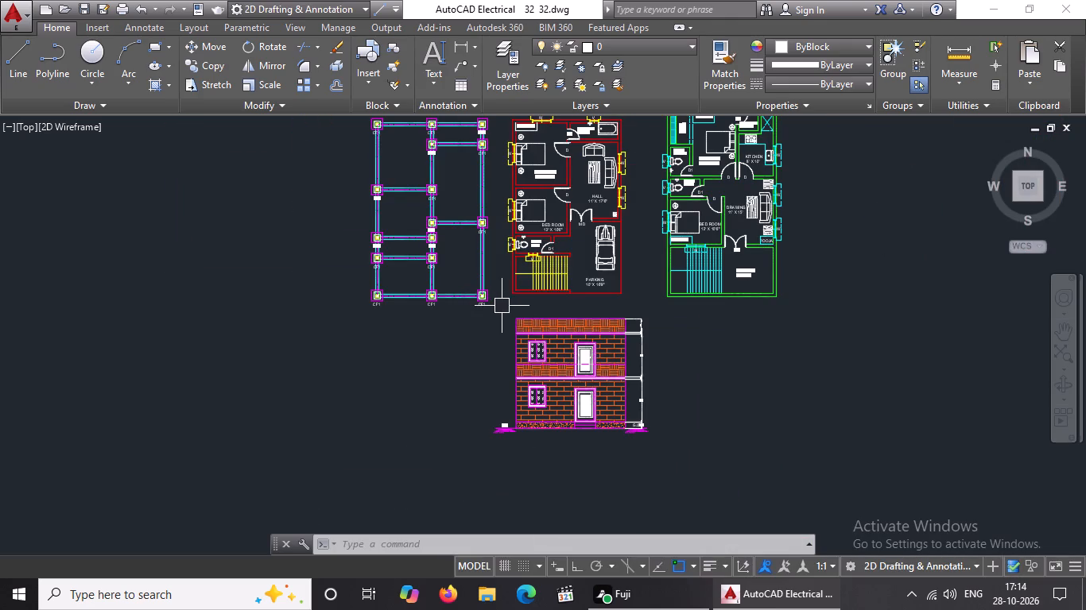
{"action": "left_click", "coordinate": [497, 304]}
{"action": "key", "text": "Escape"}
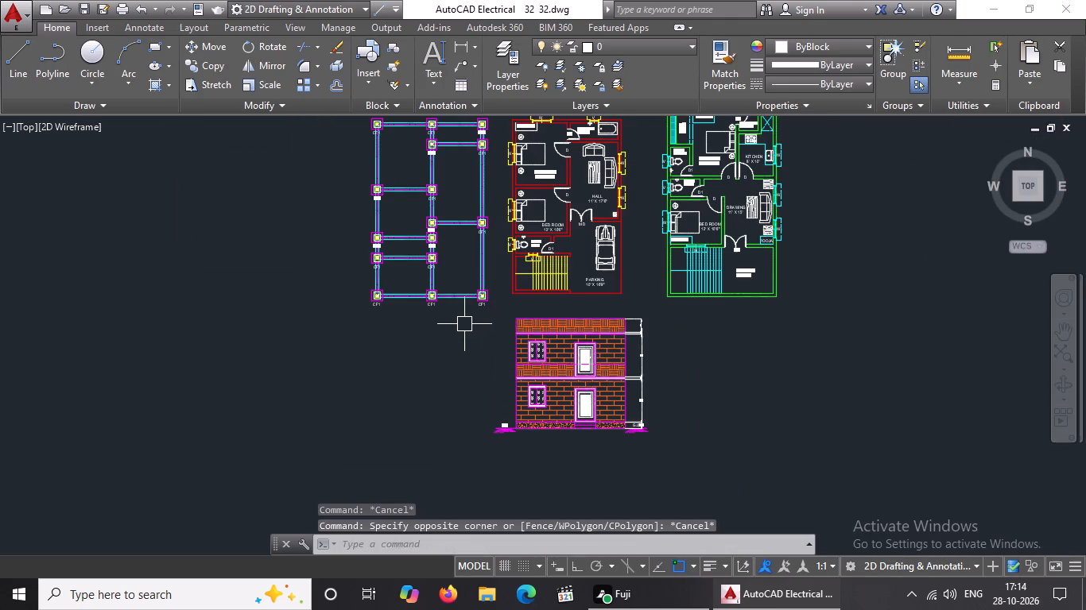
{"action": "left_click", "coordinate": [461, 308]}
{"action": "left_click", "coordinate": [694, 478]}
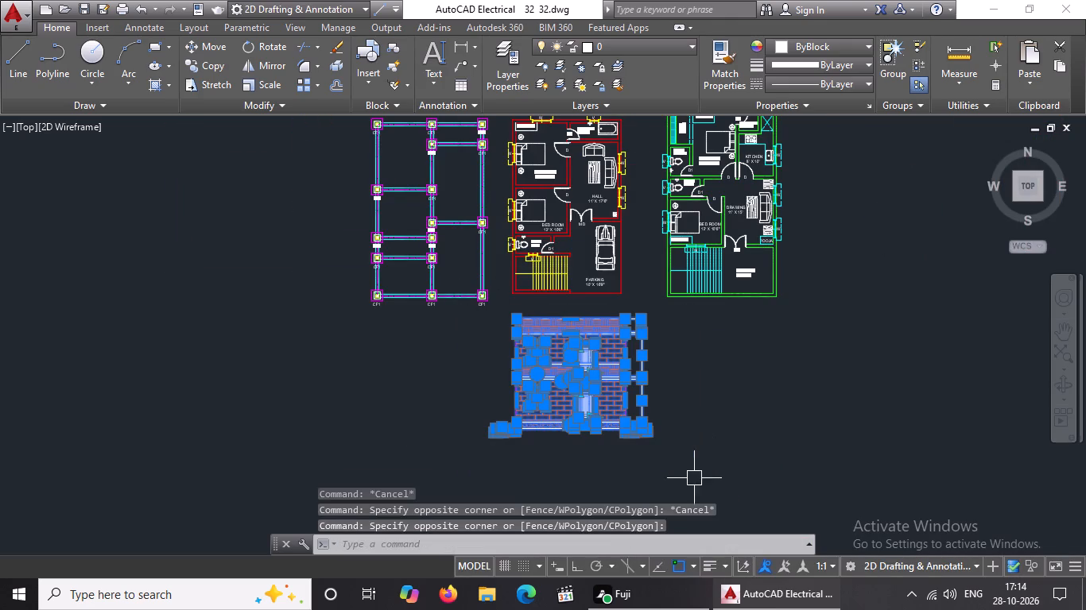
{"action": "left_click", "coordinate": [204, 41]}
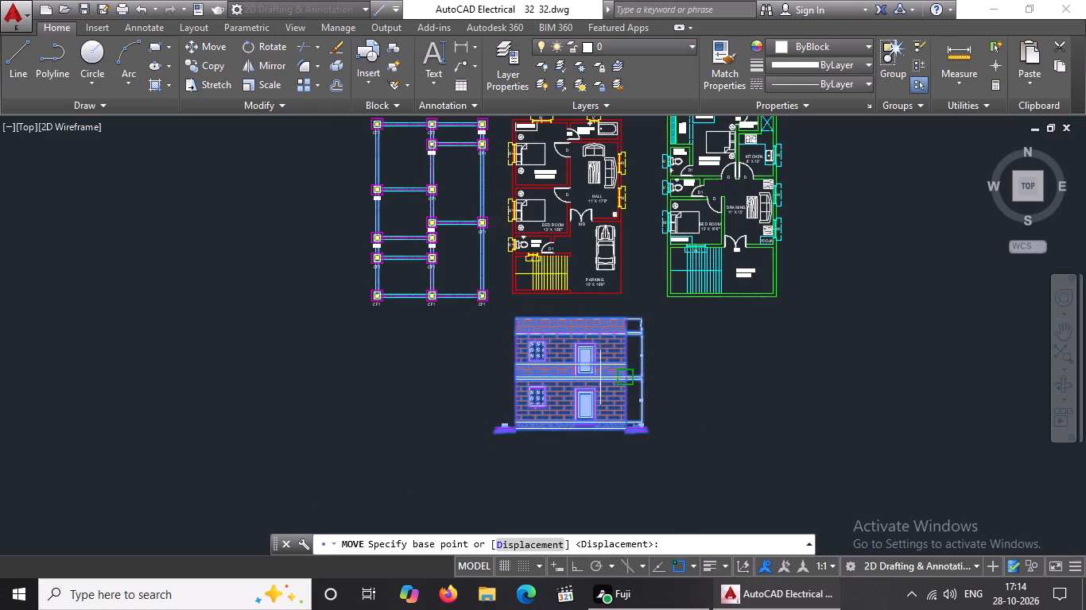
{"action": "left_click", "coordinate": [590, 372]}
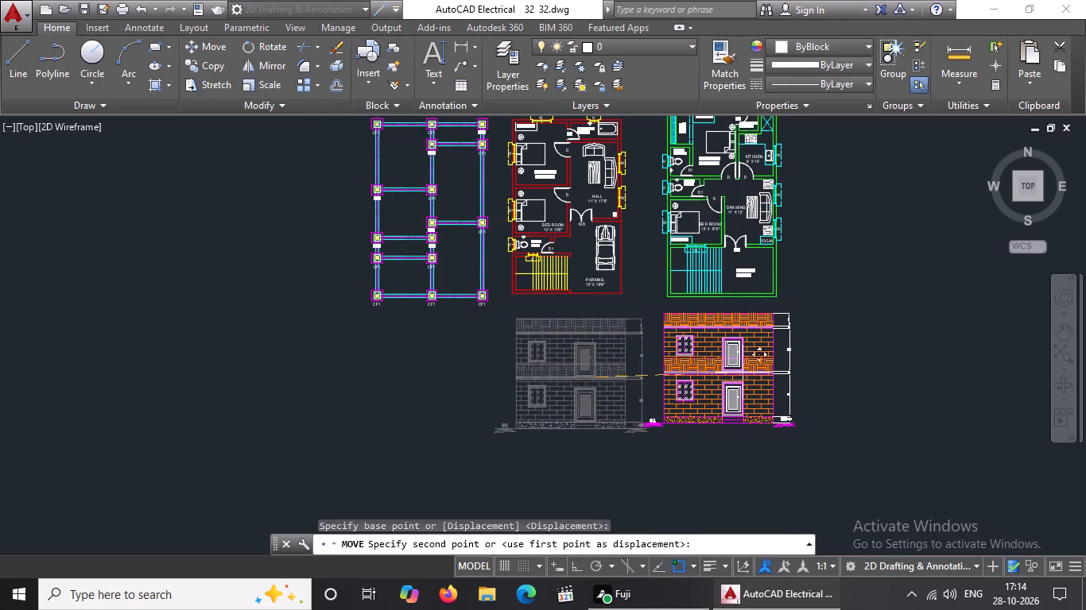
{"action": "left_click", "coordinate": [739, 372]}
{"action": "key", "text": "Escape"}
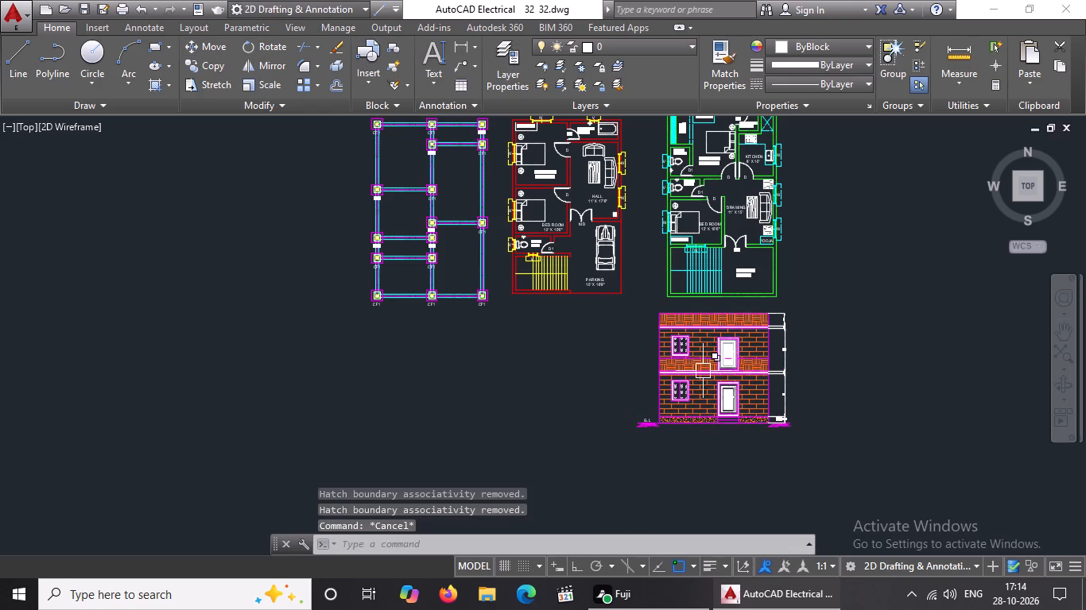
Move the whole CF1 column and footing layout to below the ground floor plan, beside the front elevation.
{"action": "scroll", "coordinate": [391, 288], "scroll_direction": "down", "scroll_amount": 3}
{"action": "middle_click_drag", "start_coordinate": [396, 280], "coordinate": [405, 353]}
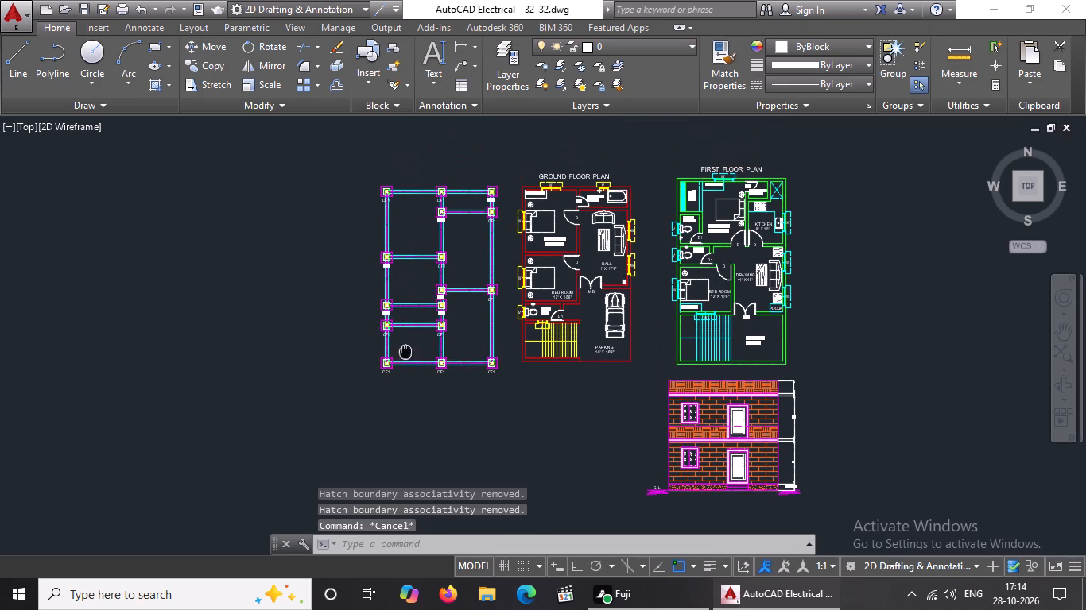
{"action": "middle_click_drag", "start_coordinate": [405, 353], "coordinate": [406, 363]}
{"action": "left_click", "coordinate": [297, 156]}
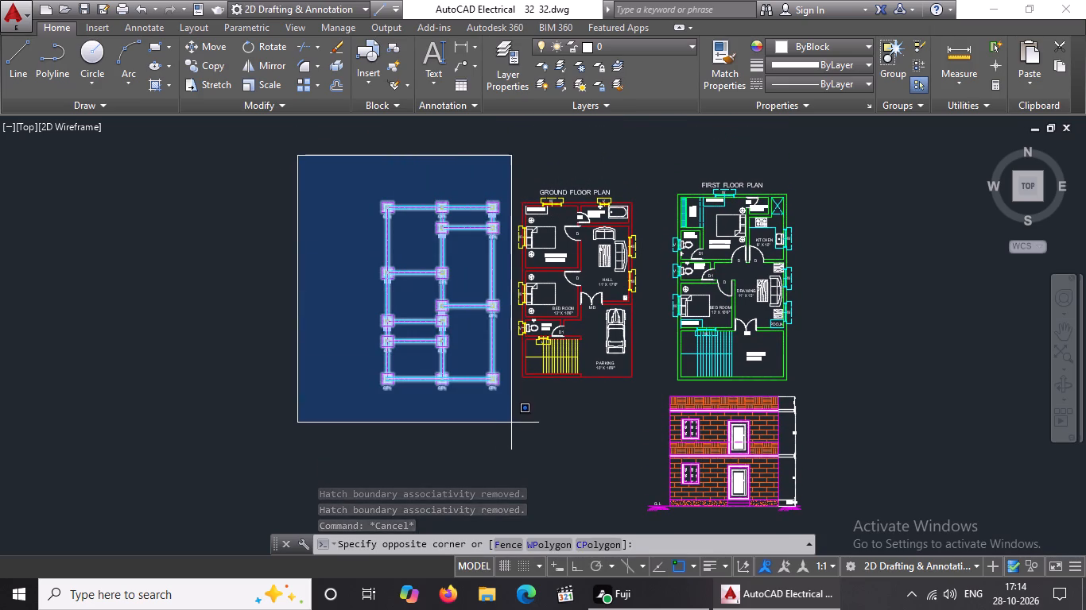
{"action": "left_click", "coordinate": [511, 422]}
{"action": "left_click", "coordinate": [215, 46]}
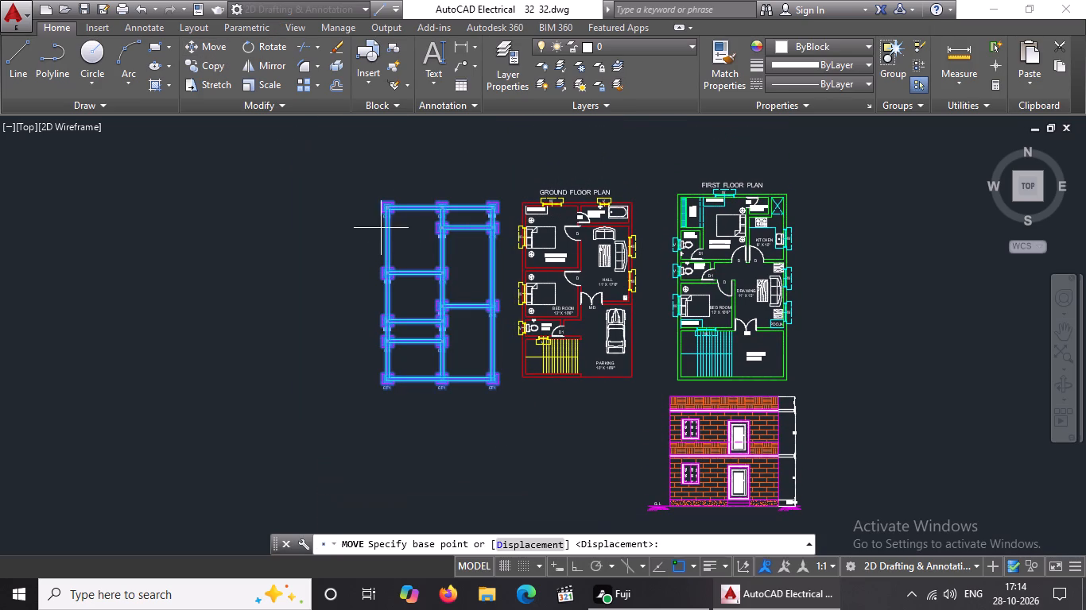
{"action": "left_click", "coordinate": [422, 239]}
{"action": "scroll", "coordinate": [436, 280], "scroll_direction": "down", "scroll_amount": 3}
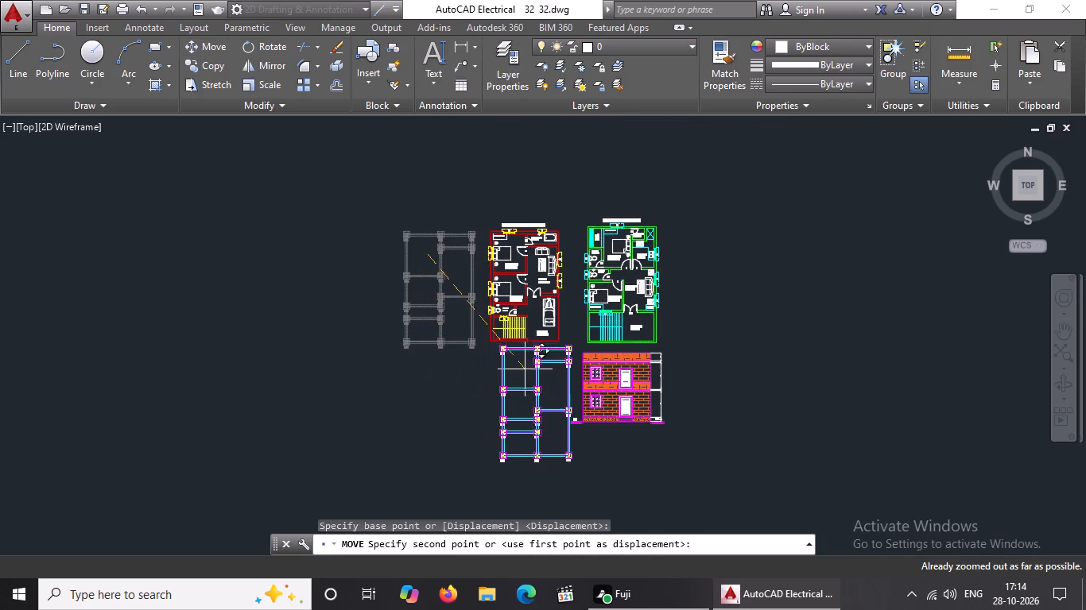
{"action": "scroll", "coordinate": [522, 377], "scroll_direction": "up", "scroll_amount": 2}
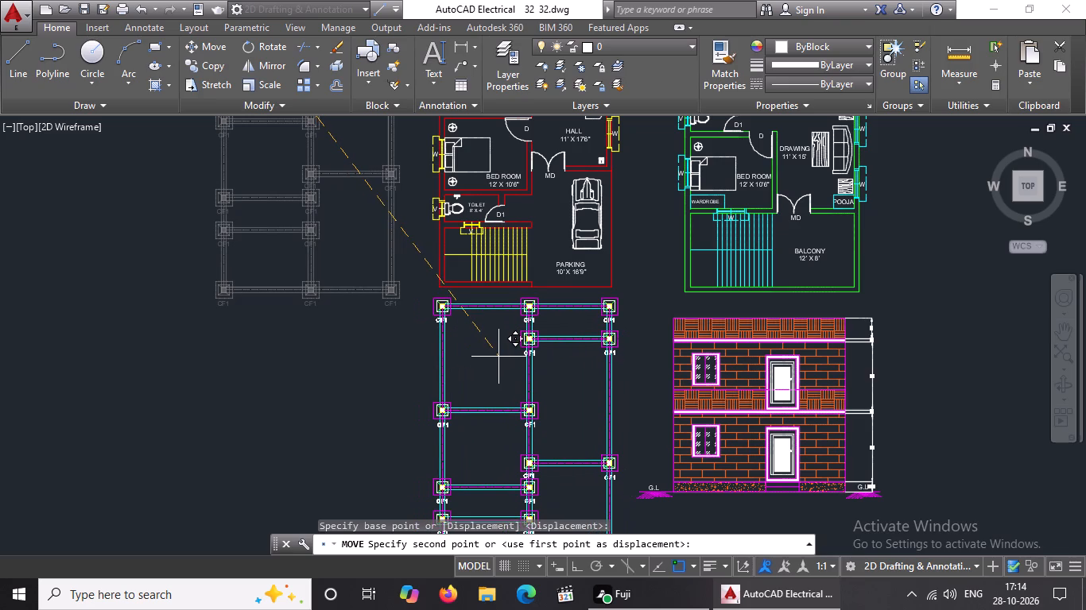
{"action": "left_click", "coordinate": [498, 356]}
{"action": "scroll", "coordinate": [504, 338], "scroll_direction": "down", "scroll_amount": 3}
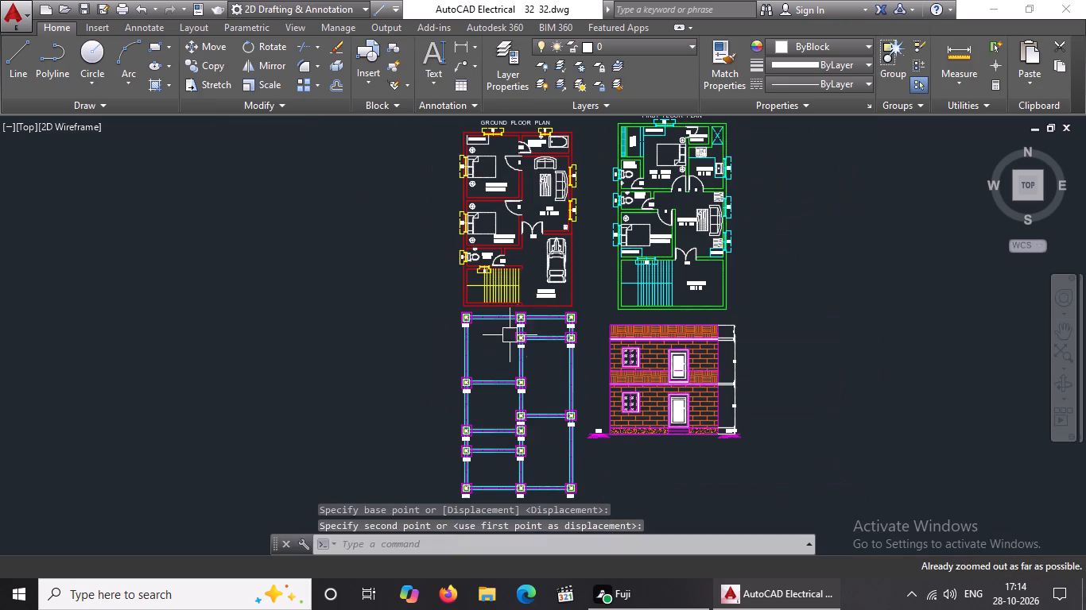
{"action": "key", "text": "Escape"}
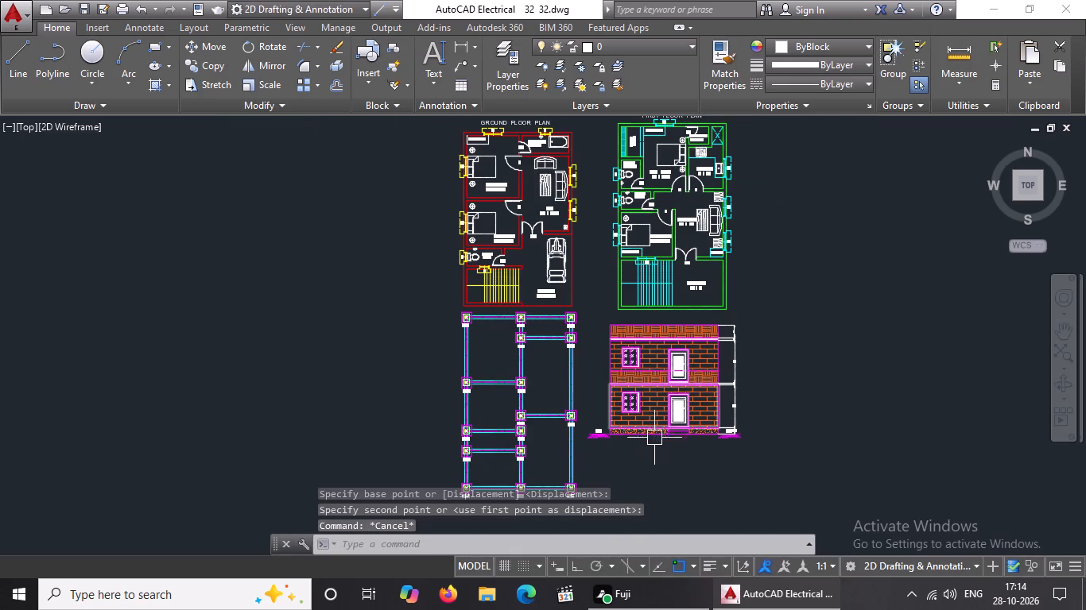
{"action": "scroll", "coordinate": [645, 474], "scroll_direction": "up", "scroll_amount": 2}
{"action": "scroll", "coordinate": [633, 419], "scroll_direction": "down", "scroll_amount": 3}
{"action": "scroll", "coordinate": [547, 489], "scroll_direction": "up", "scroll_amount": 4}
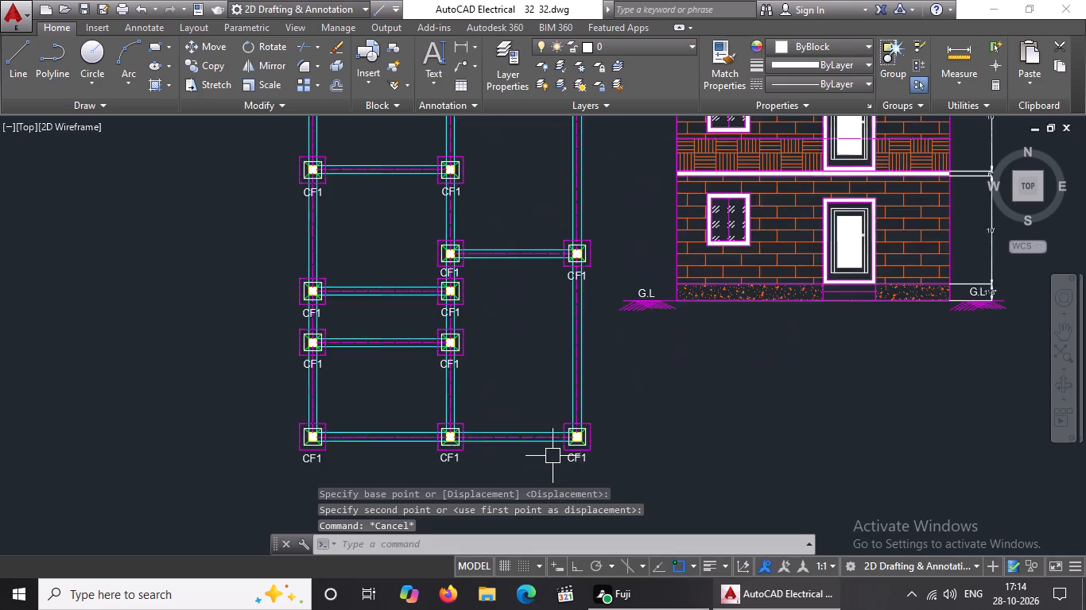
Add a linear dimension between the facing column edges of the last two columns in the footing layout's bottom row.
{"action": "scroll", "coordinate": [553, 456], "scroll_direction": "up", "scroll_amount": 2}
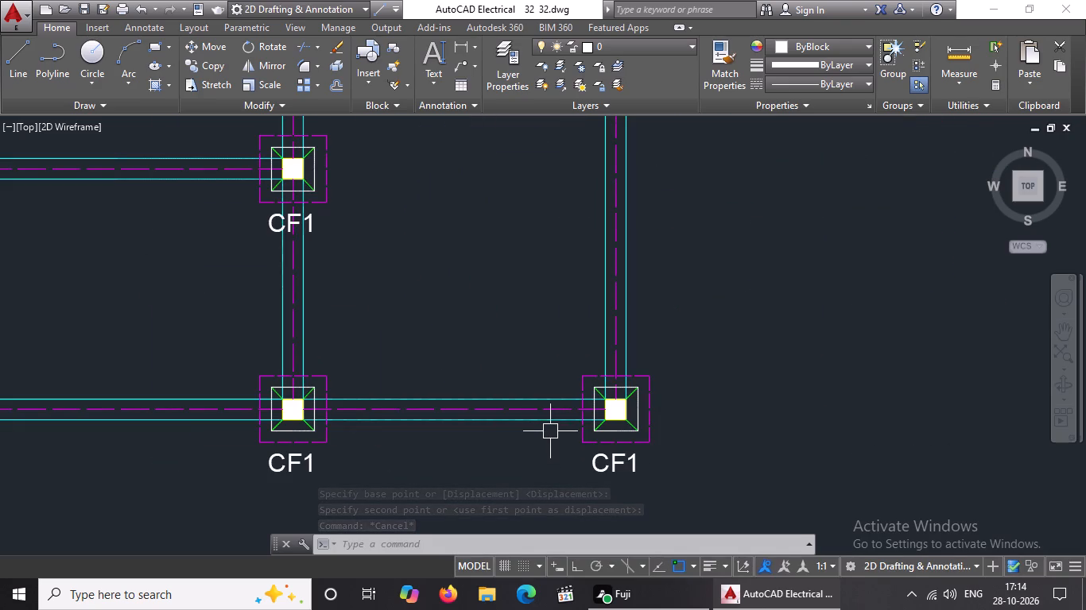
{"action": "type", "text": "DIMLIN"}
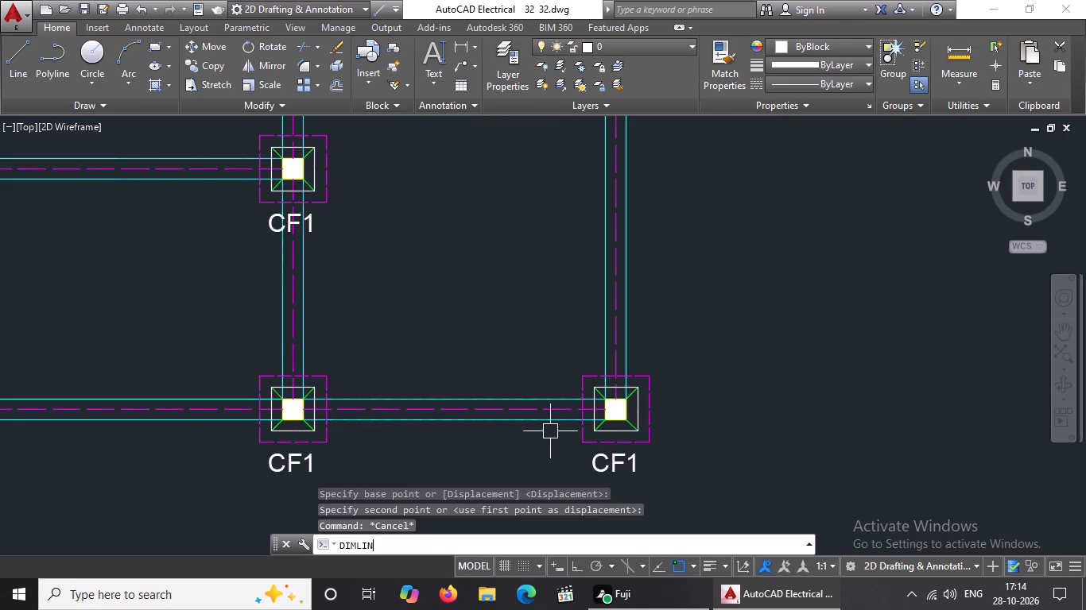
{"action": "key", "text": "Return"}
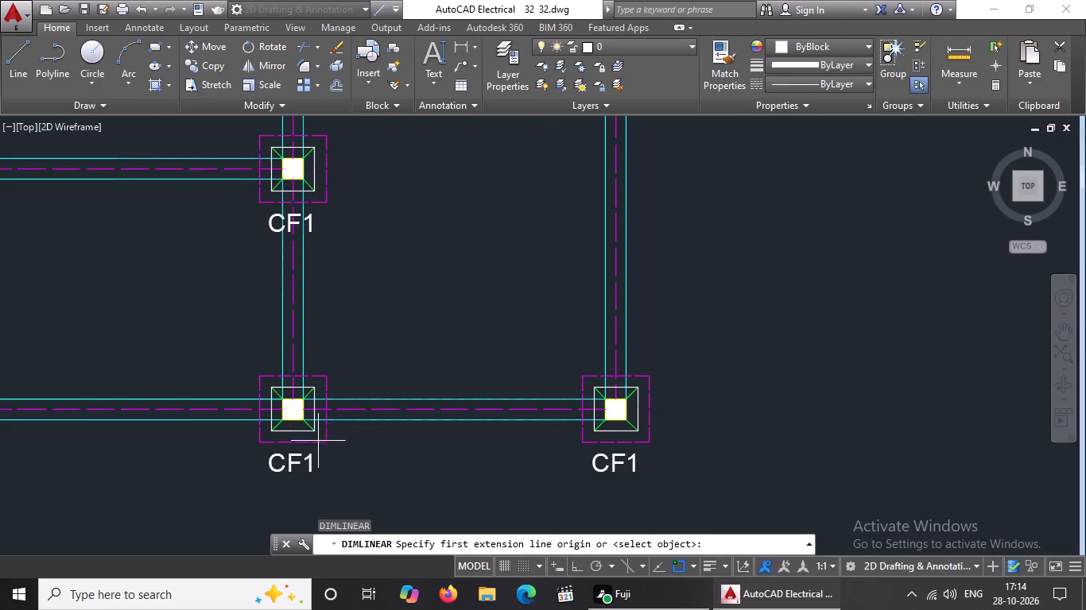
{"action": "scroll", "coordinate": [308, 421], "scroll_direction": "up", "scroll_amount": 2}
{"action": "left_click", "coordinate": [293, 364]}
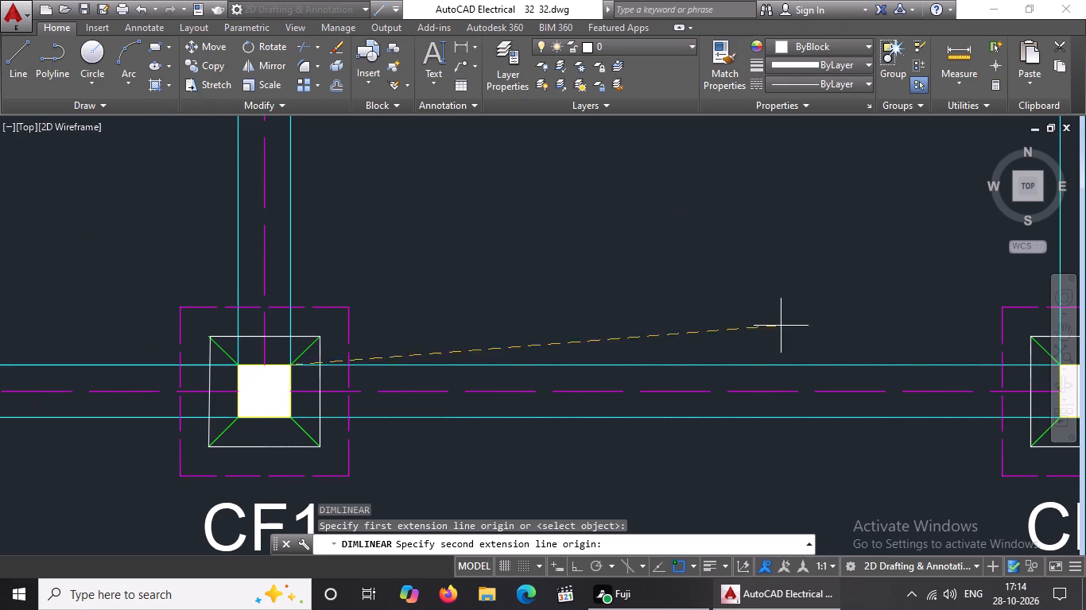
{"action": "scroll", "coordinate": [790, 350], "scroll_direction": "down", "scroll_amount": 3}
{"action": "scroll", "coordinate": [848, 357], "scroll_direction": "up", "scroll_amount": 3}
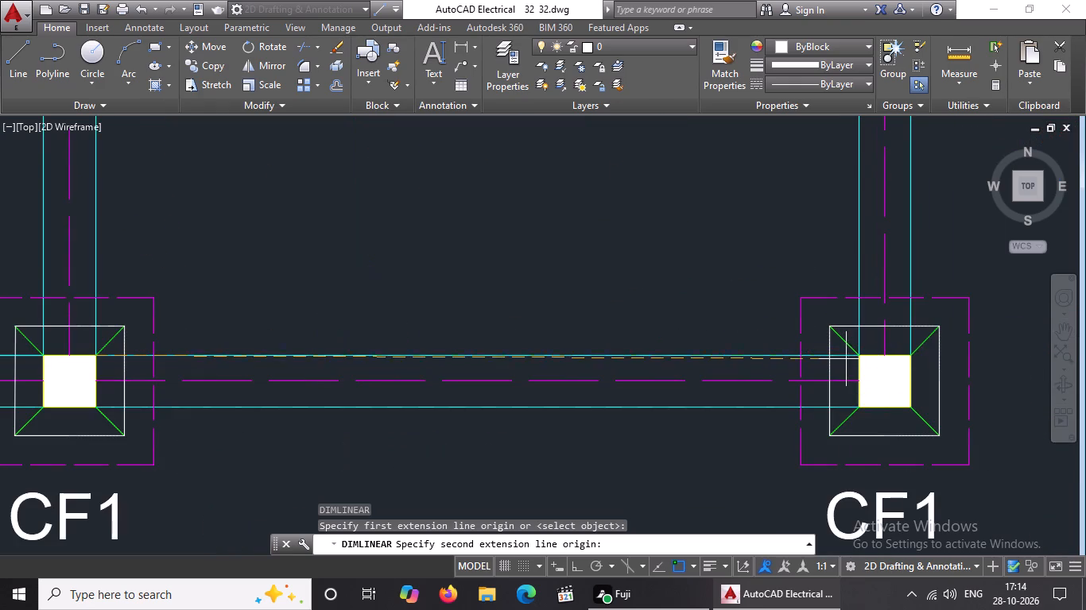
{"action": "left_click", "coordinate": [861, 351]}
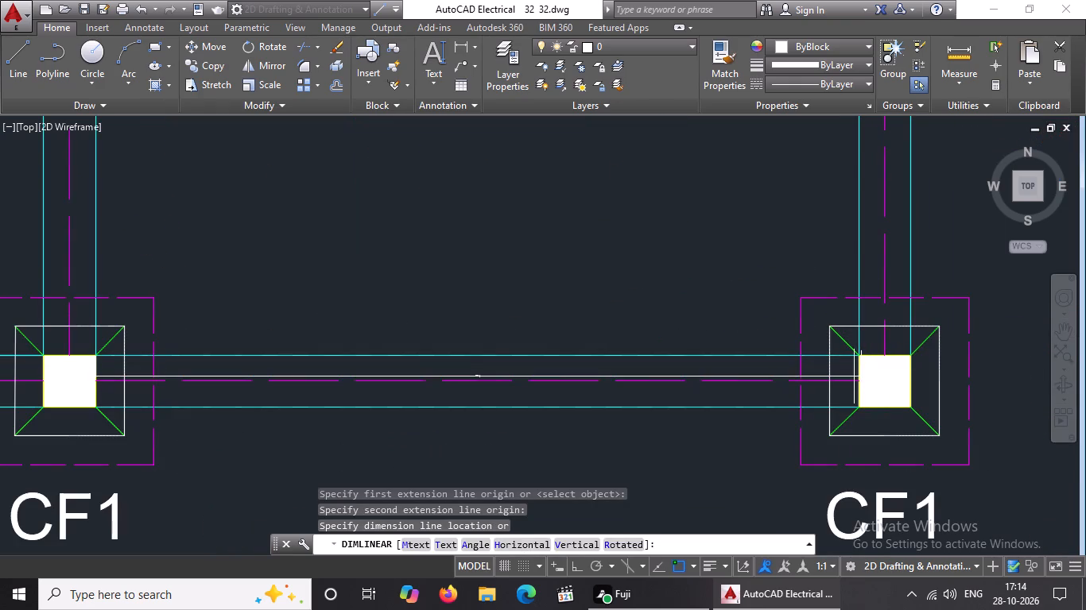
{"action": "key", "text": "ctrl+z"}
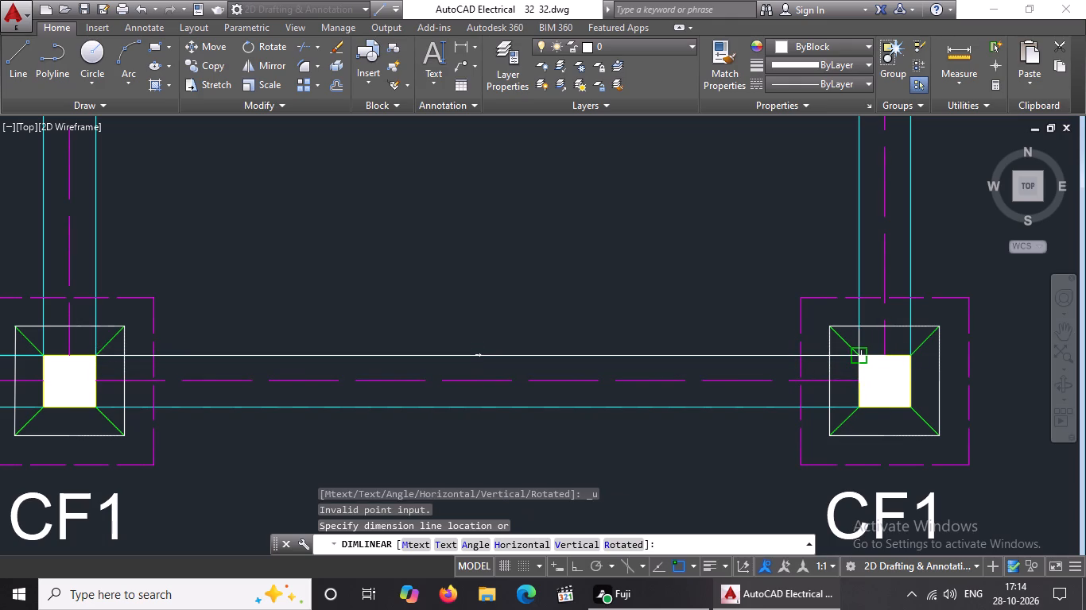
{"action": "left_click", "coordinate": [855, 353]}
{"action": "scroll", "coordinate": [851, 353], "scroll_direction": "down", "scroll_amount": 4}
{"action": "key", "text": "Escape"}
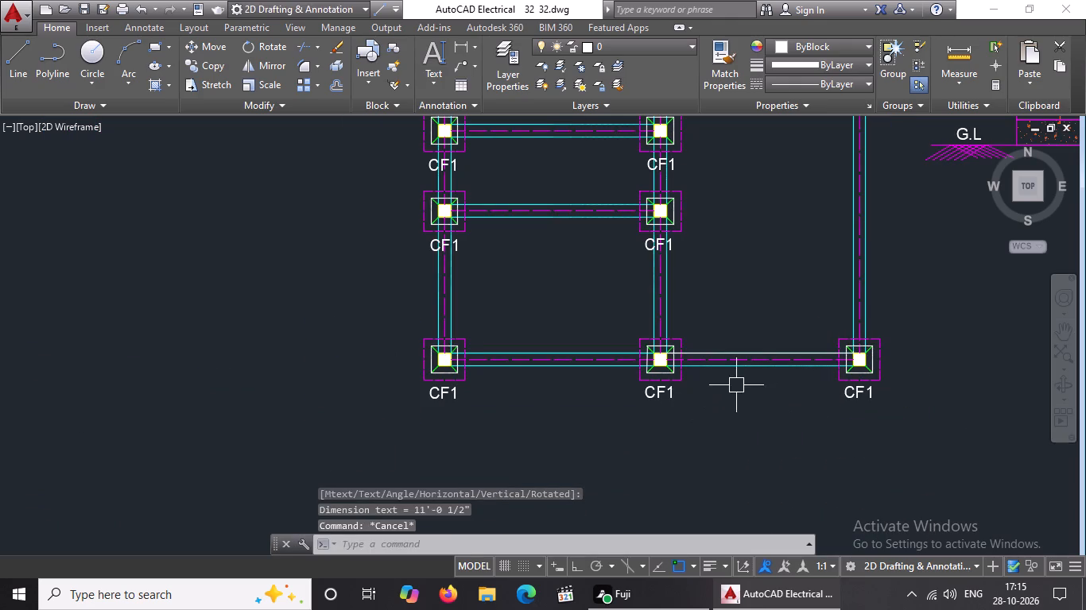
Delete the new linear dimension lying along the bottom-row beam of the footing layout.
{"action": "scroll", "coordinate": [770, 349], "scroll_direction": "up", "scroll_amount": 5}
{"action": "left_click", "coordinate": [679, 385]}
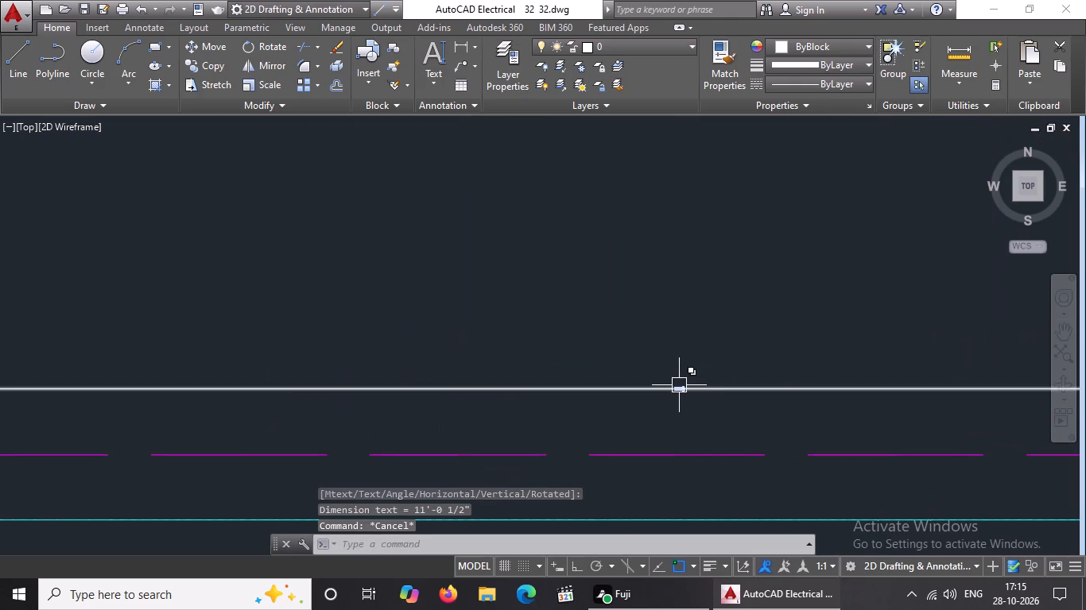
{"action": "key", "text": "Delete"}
Save the drawing as 32 32.dwg in Documents, replacing the existing file.
{"action": "scroll", "coordinate": [600, 349], "scroll_direction": "down", "scroll_amount": 5}
{"action": "middle_click_drag", "start_coordinate": [591, 393], "coordinate": [576, 429]}
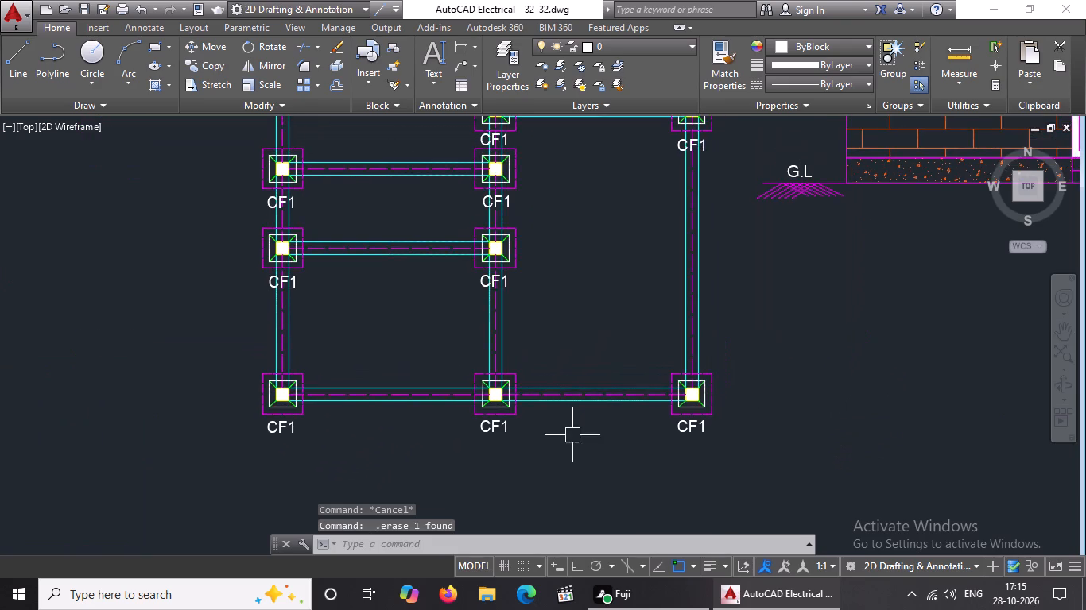
{"action": "scroll", "coordinate": [623, 419], "scroll_direction": "down", "scroll_amount": 5}
{"action": "middle_click_drag", "start_coordinate": [649, 361], "coordinate": [572, 469]}
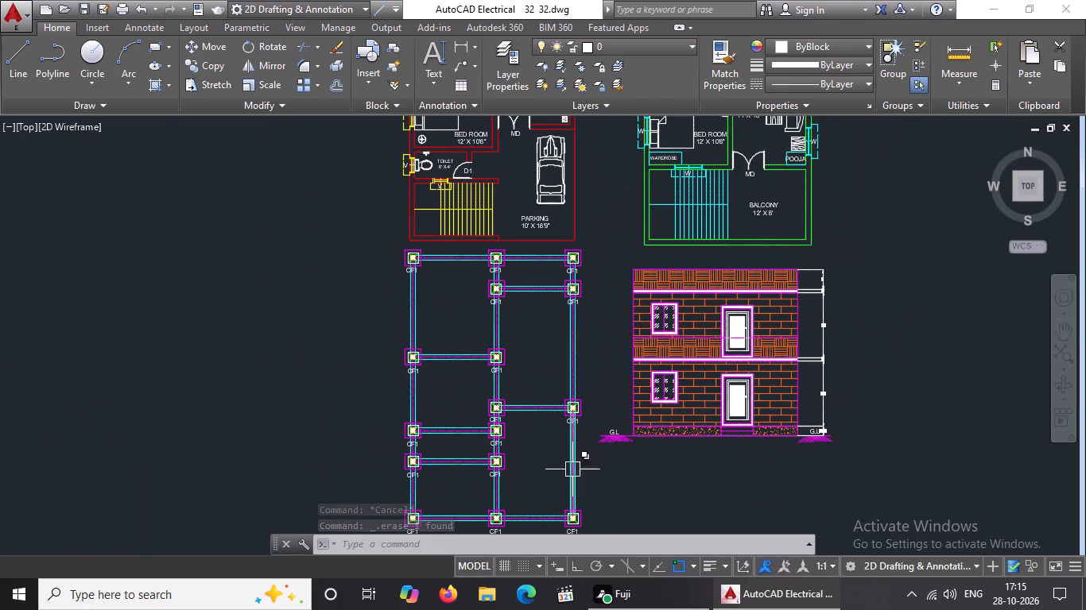
{"action": "left_click", "coordinate": [26, 13]}
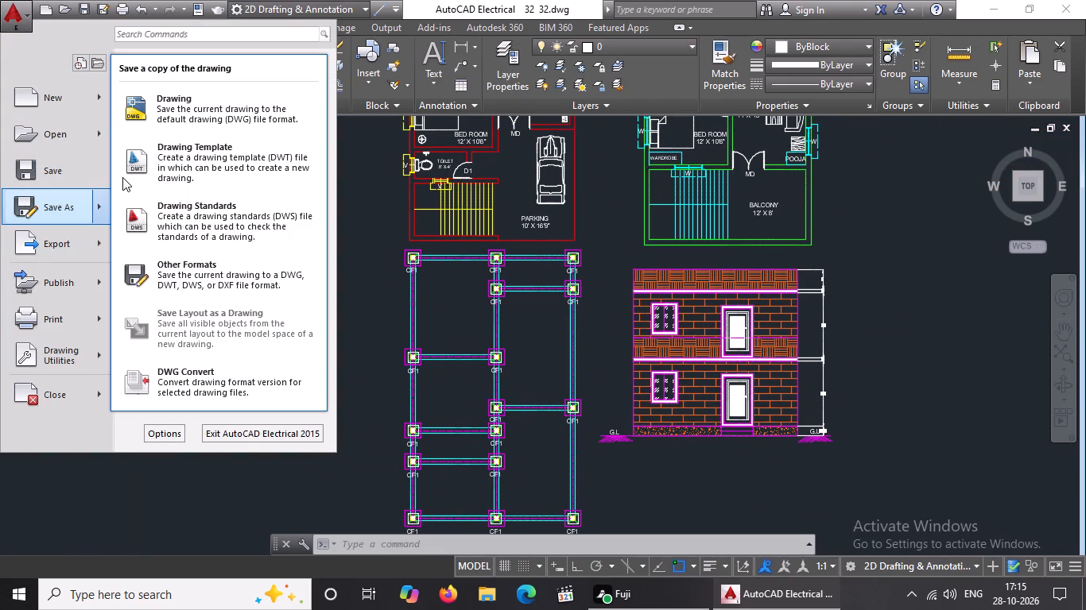
{"action": "left_click", "coordinate": [153, 113]}
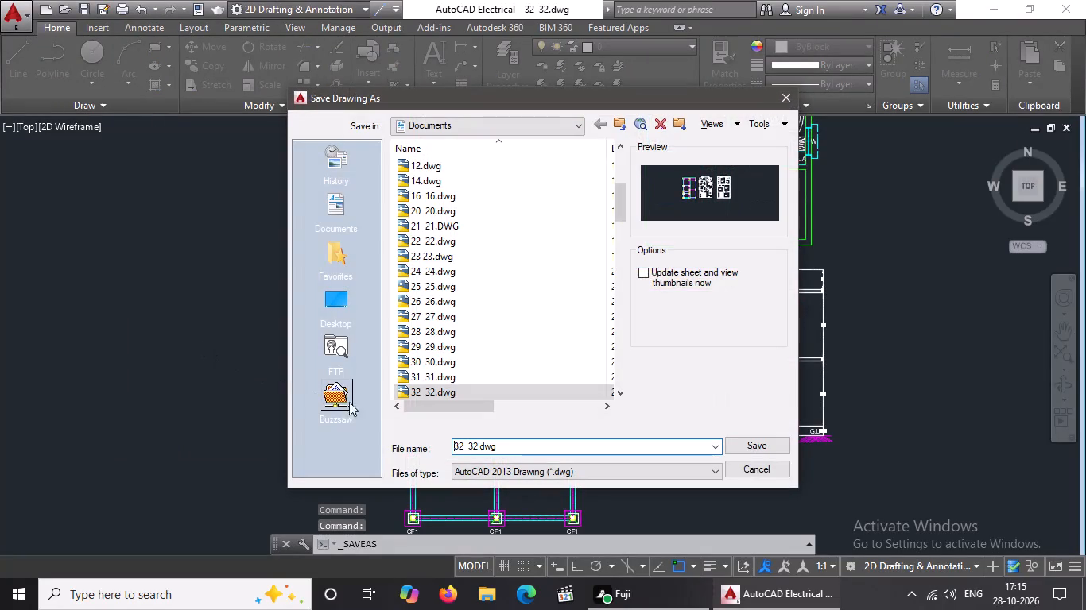
{"action": "left_click", "coordinate": [759, 441]}
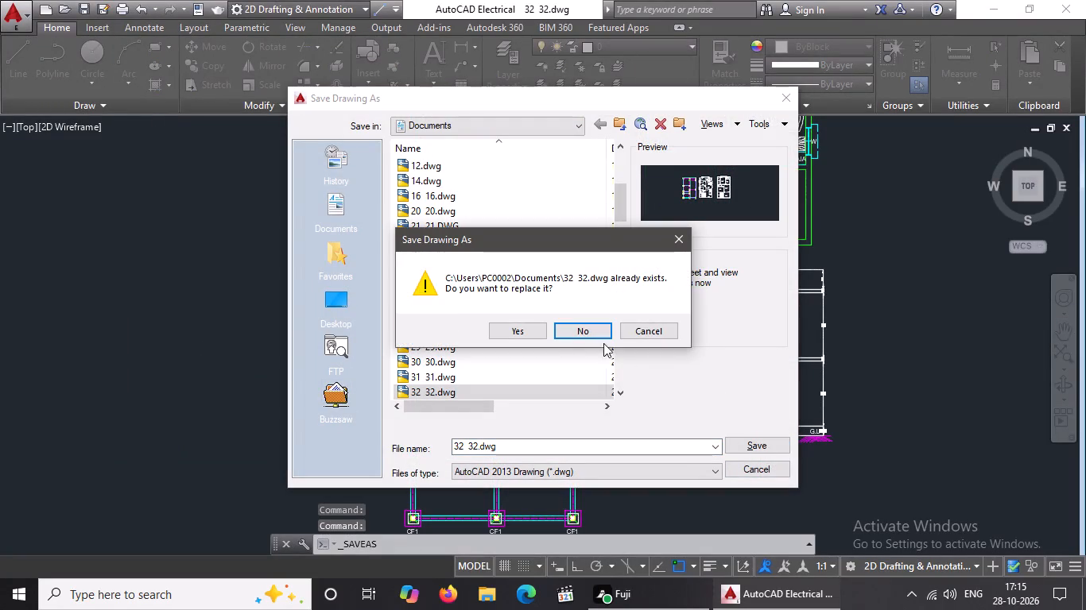
{"action": "left_click", "coordinate": [518, 325]}
Move the whole front elevation, with its dimensions and ground-level marks, slightly down to widen the gap below the first floor plan.
{"action": "scroll", "coordinate": [529, 341], "scroll_direction": "down", "scroll_amount": 3}
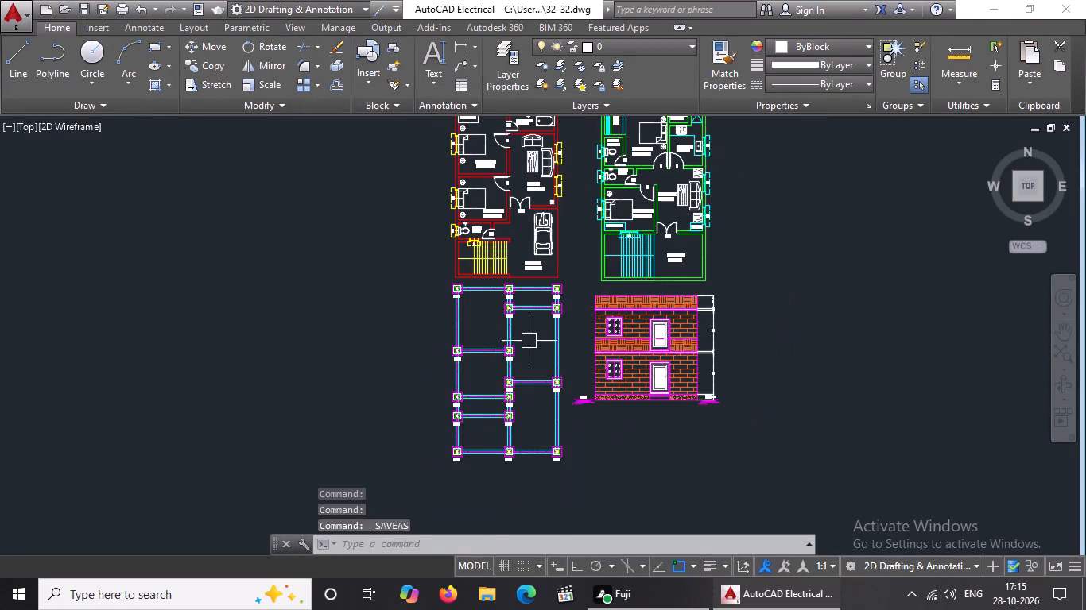
{"action": "middle_click_drag", "start_coordinate": [528, 340], "coordinate": [502, 392]}
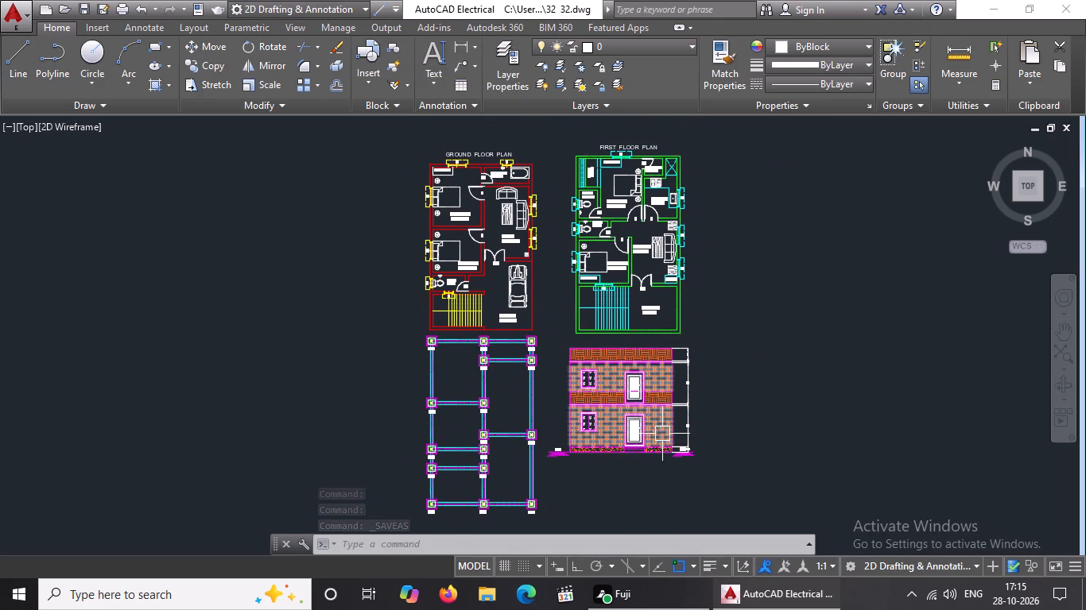
{"action": "scroll", "coordinate": [662, 431], "scroll_direction": "up", "scroll_amount": 1}
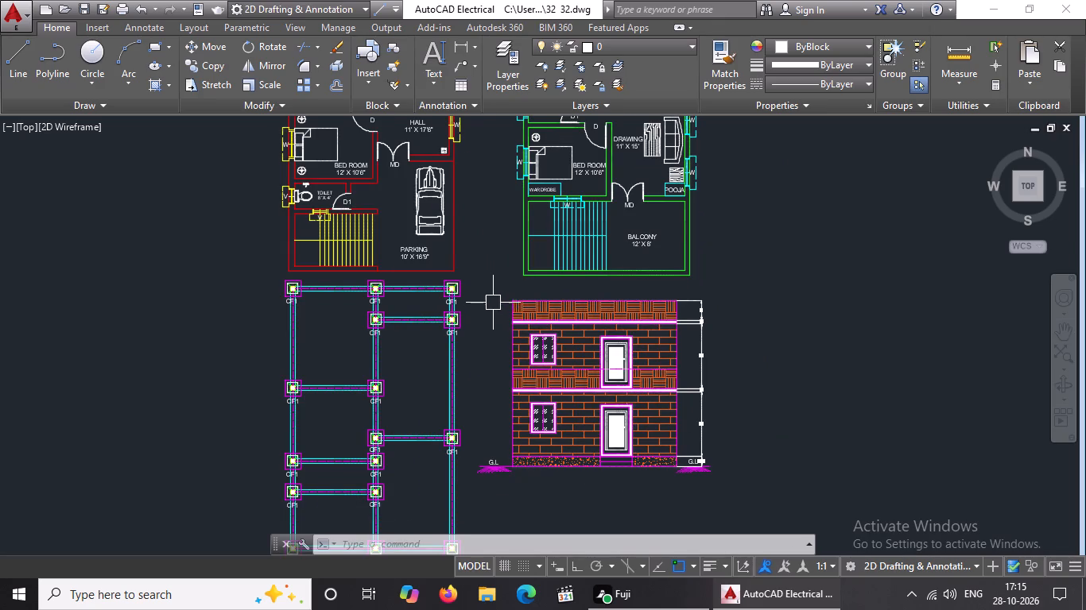
{"action": "scroll", "coordinate": [493, 300], "scroll_direction": "down", "scroll_amount": 3}
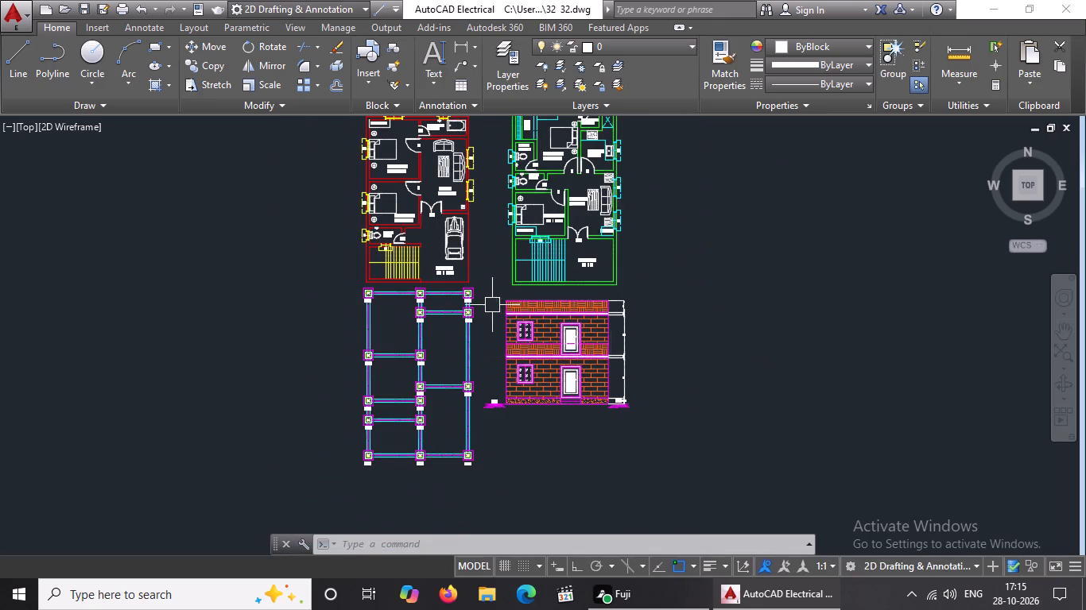
{"action": "scroll", "coordinate": [485, 295], "scroll_direction": "up", "scroll_amount": 2}
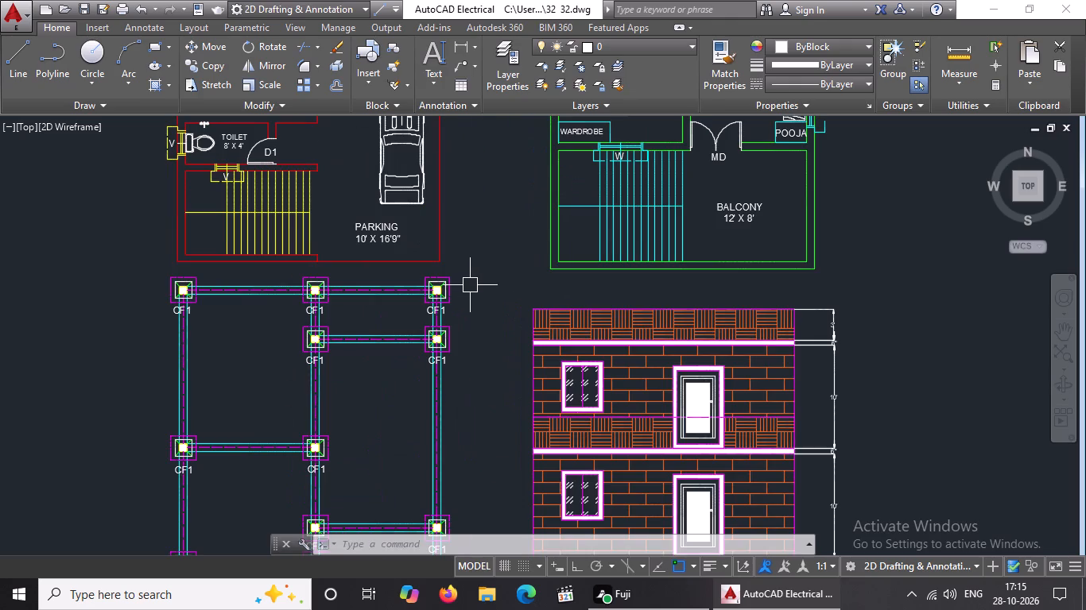
{"action": "left_click", "coordinate": [464, 287]}
{"action": "scroll", "coordinate": [488, 325], "scroll_direction": "down", "scroll_amount": 1}
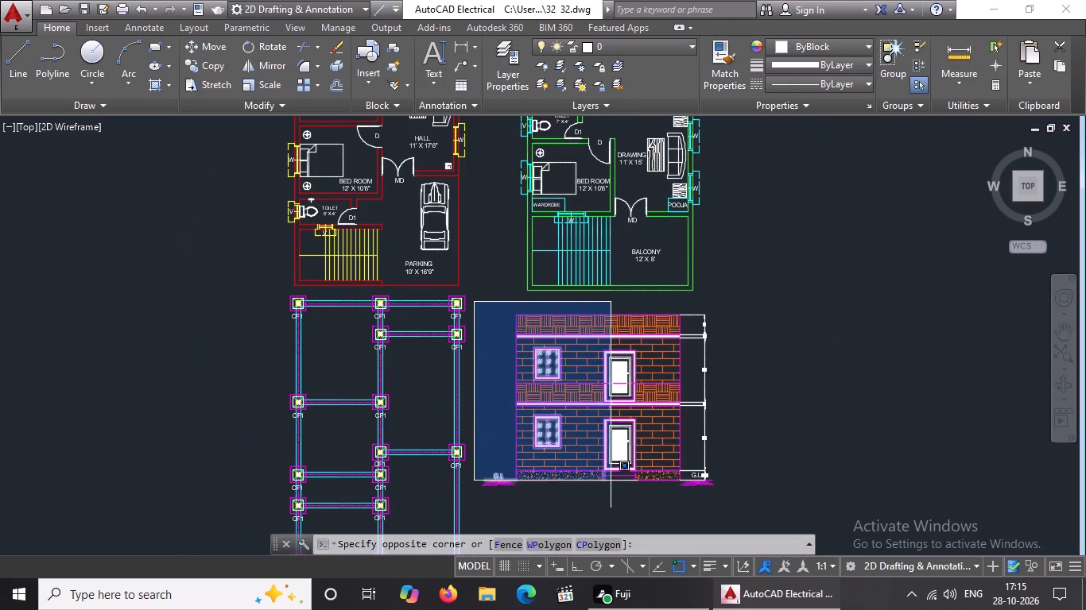
{"action": "left_click", "coordinate": [747, 504]}
{"action": "scroll", "coordinate": [606, 309], "scroll_direction": "down", "scroll_amount": 2}
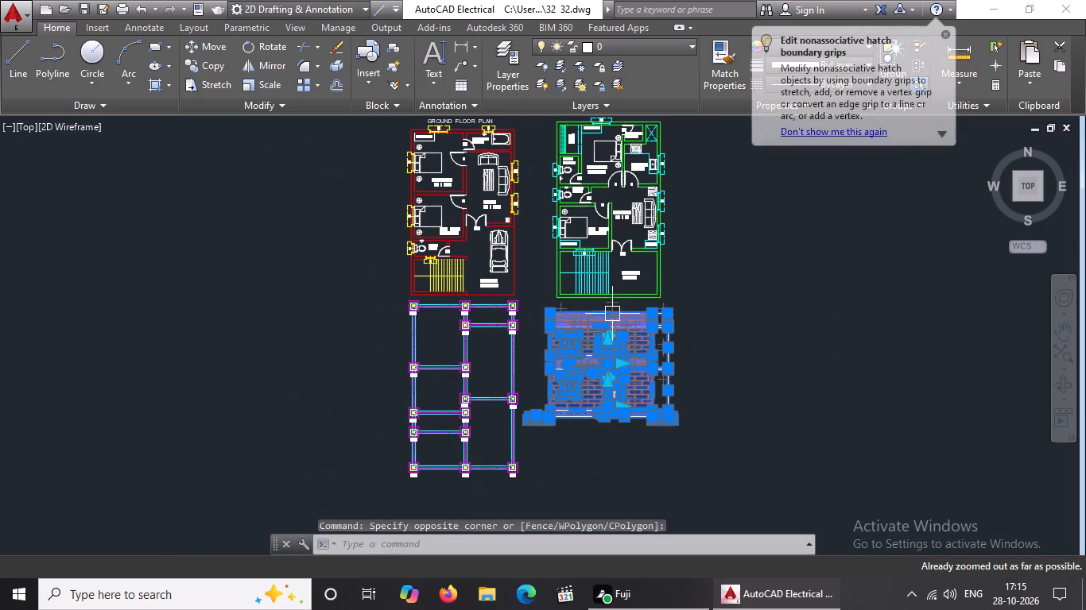
{"action": "left_click_drag", "start_coordinate": [216, 44], "coordinate": [224, 61]}
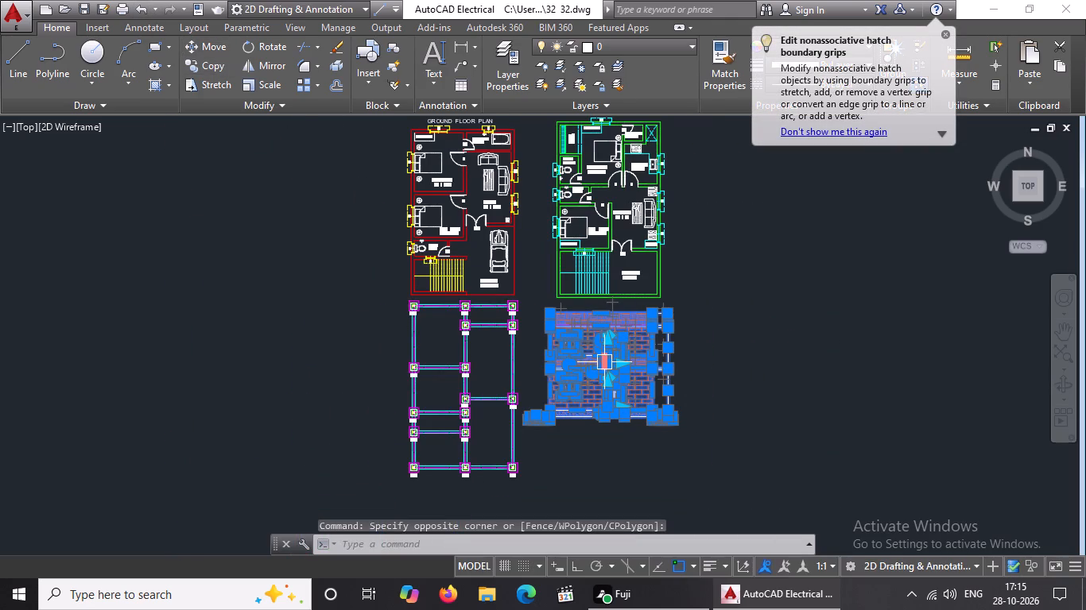
{"action": "left_click", "coordinate": [216, 44]}
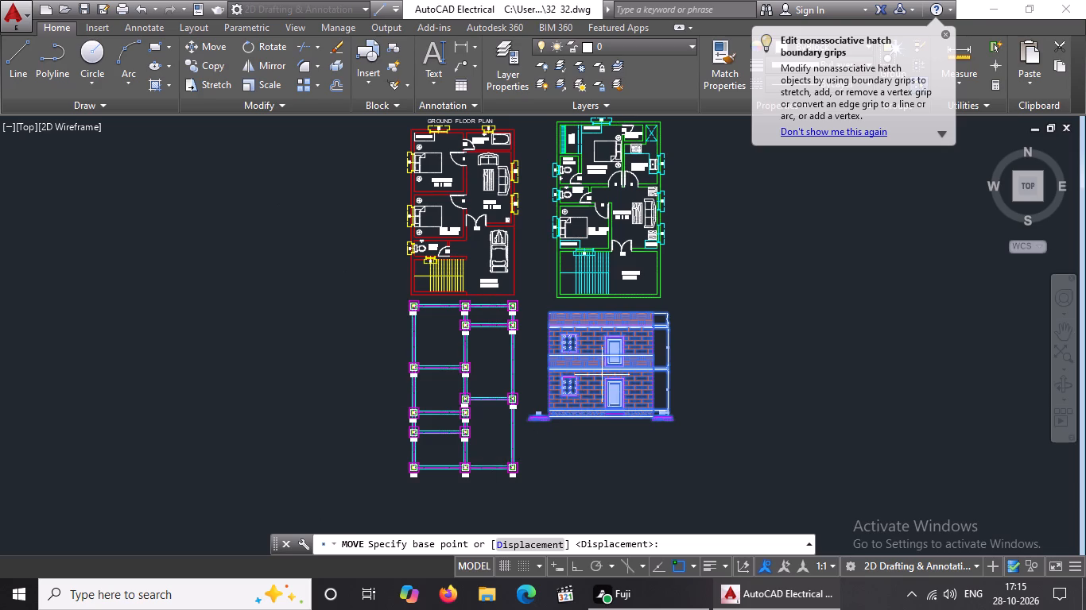
{"action": "left_click", "coordinate": [602, 374]}
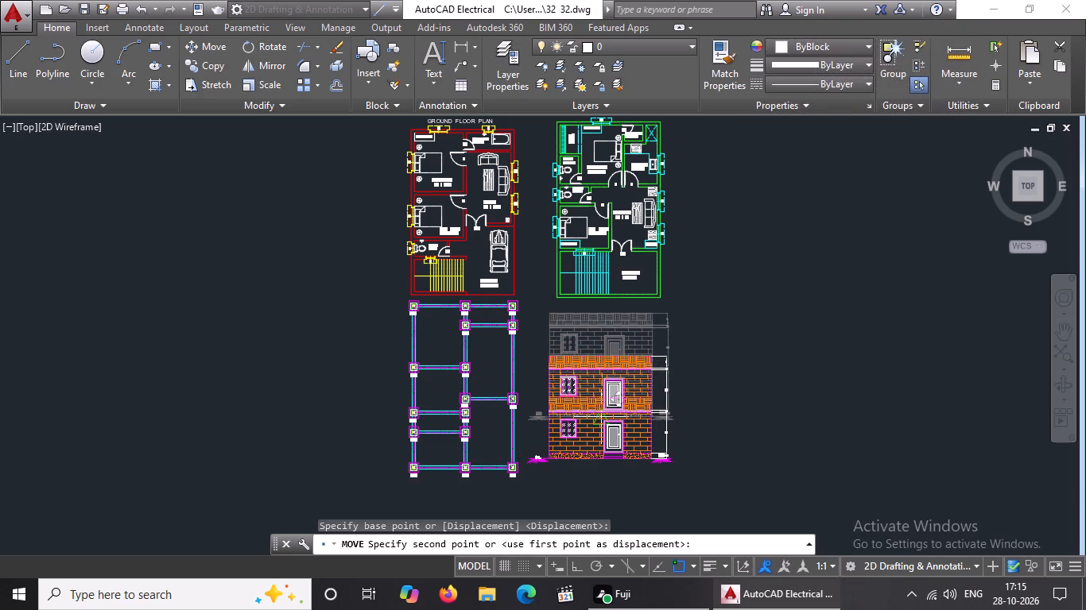
{"action": "left_click", "coordinate": [600, 402]}
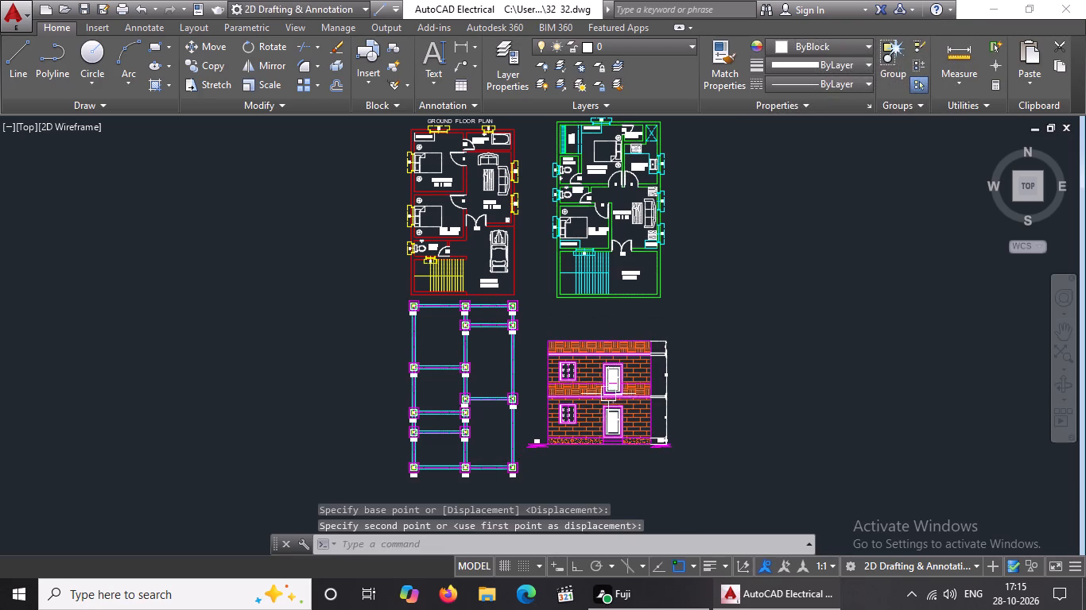
{"action": "key", "text": "Escape"}
Copy the FIRST FLOOR PLAN title to just above the front elevation's roof parapet.
{"action": "scroll", "coordinate": [562, 336], "scroll_direction": "down", "scroll_amount": 2}
{"action": "middle_click_drag", "start_coordinate": [568, 321], "coordinate": [568, 373]}
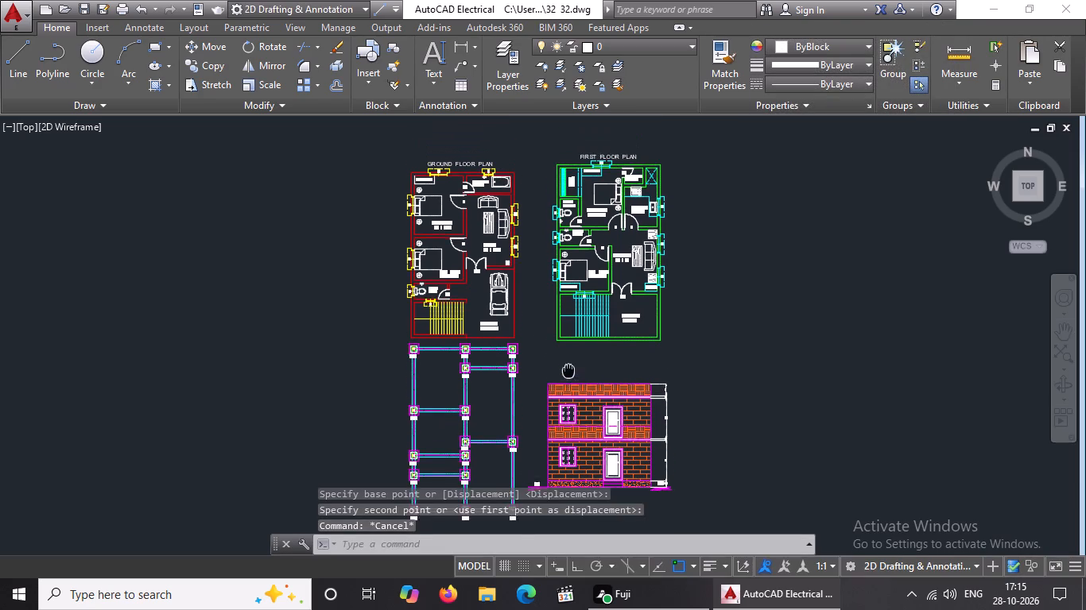
{"action": "middle_click_drag", "start_coordinate": [568, 373], "coordinate": [568, 392]}
{"action": "scroll", "coordinate": [619, 179], "scroll_direction": "up", "scroll_amount": 1}
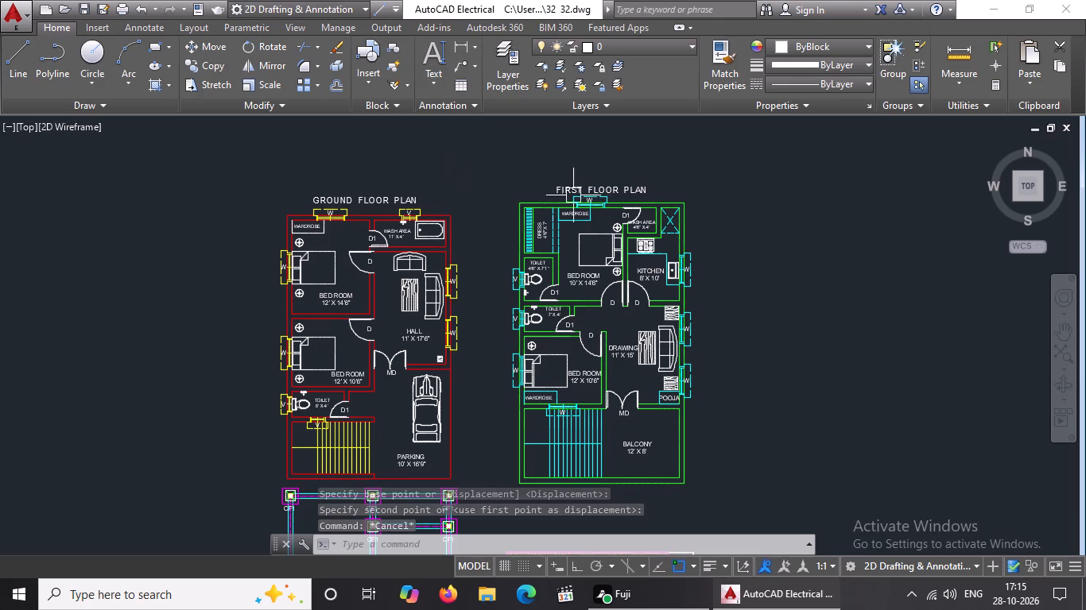
{"action": "left_click", "coordinate": [643, 190]}
{"action": "left_click_drag", "start_coordinate": [215, 65], "coordinate": [223, 72]}
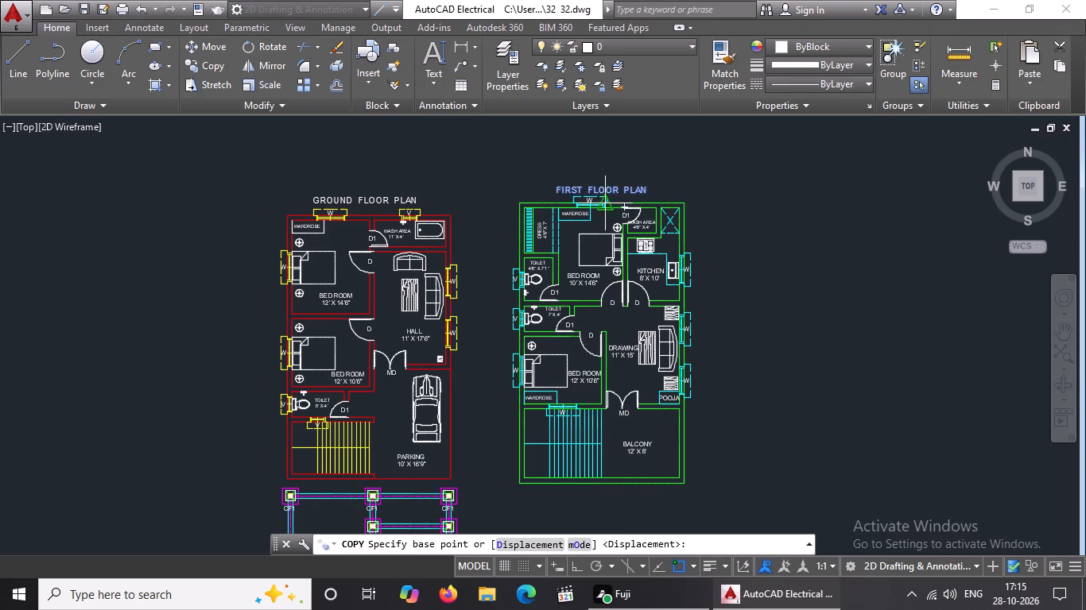
{"action": "left_click", "coordinate": [607, 191]}
{"action": "scroll", "coordinate": [606, 189], "scroll_direction": "down", "scroll_amount": 2}
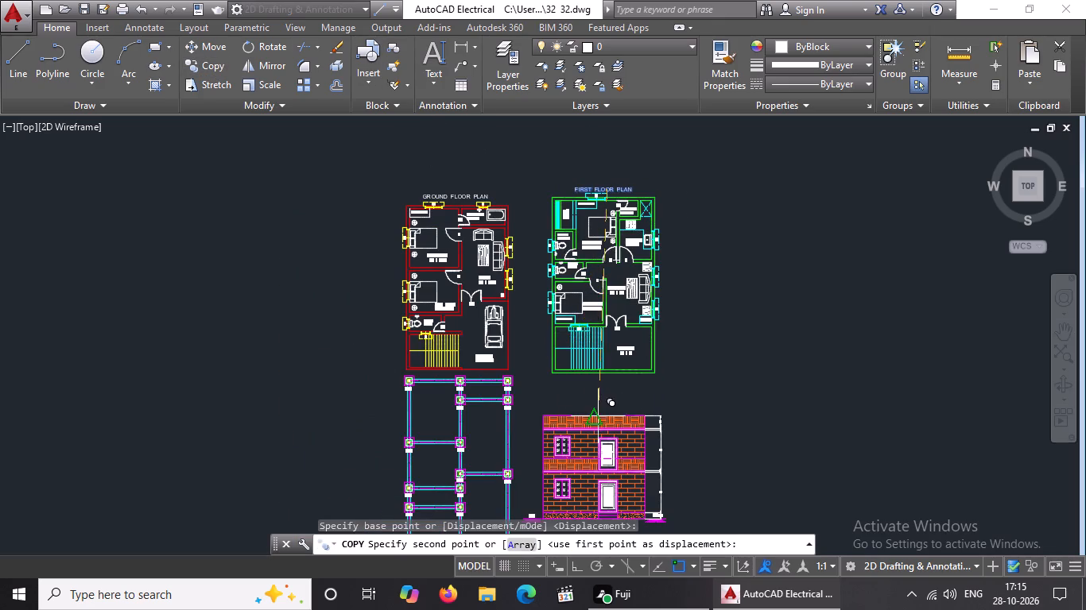
{"action": "scroll", "coordinate": [599, 411], "scroll_direction": "up", "scroll_amount": 2}
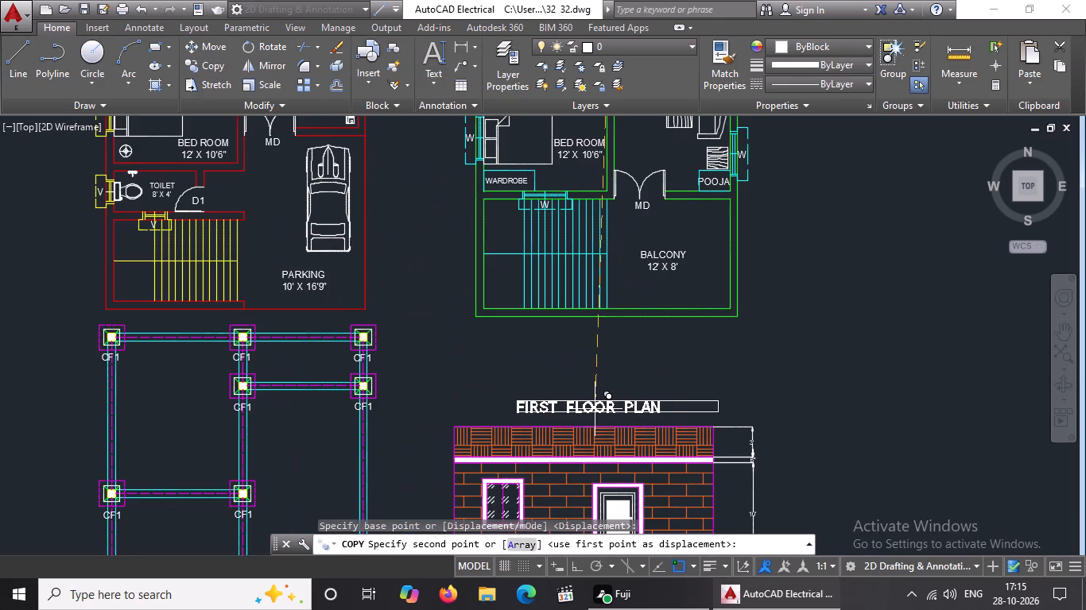
{"action": "left_click", "coordinate": [592, 411]}
{"action": "key", "text": "Escape"}
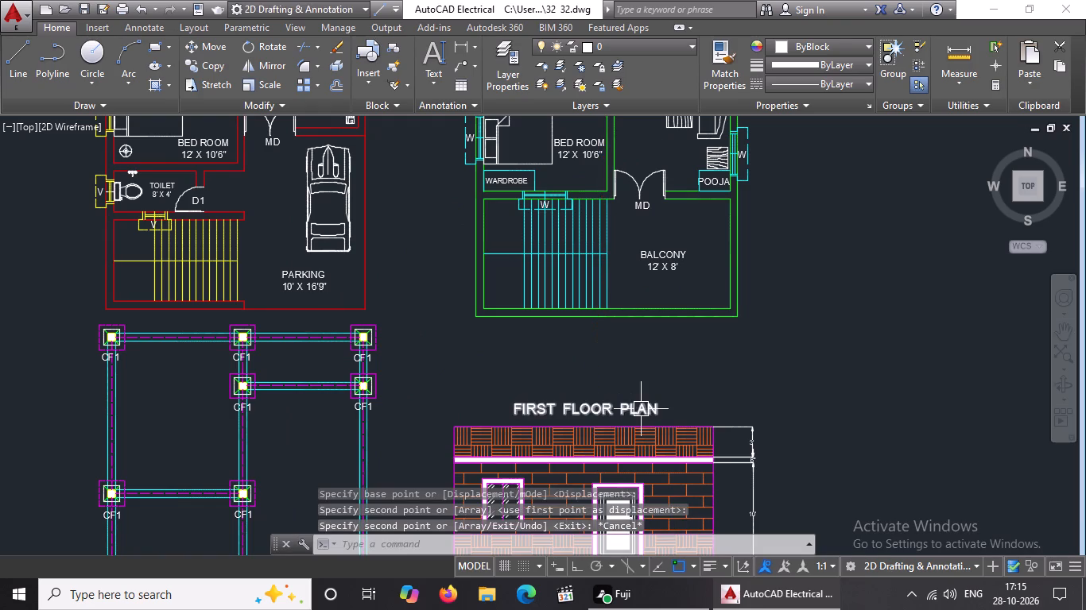
Change the copied FIRST FLOOR PLAN title above the front elevation to read ELEVATION and keep the text change.
{"action": "double_click", "coordinate": [641, 408]}
{"action": "left_click", "coordinate": [677, 404]}
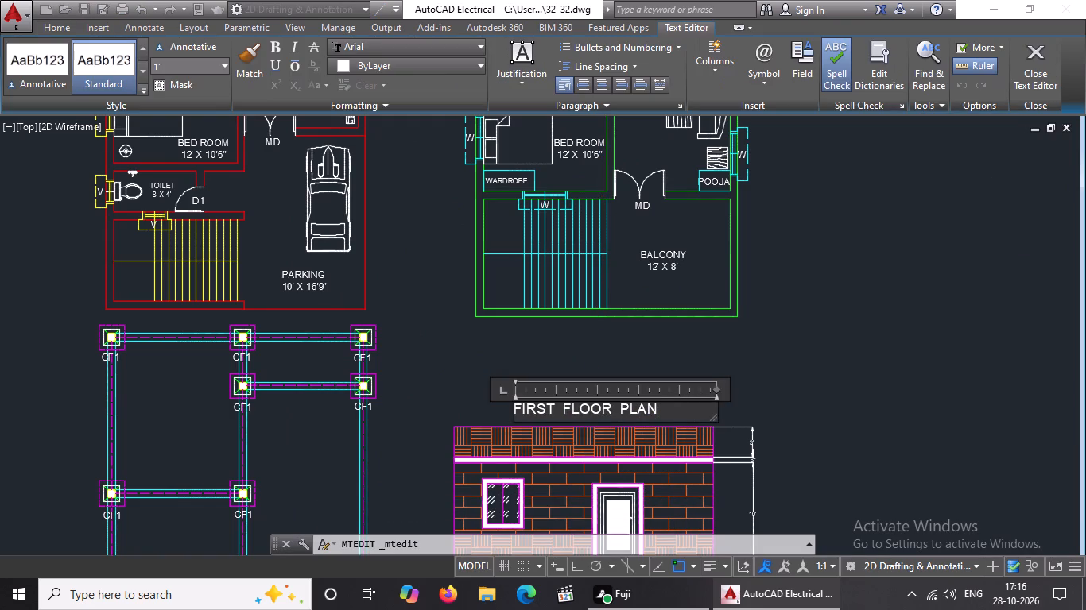
{"action": "key", "text": "BackSpace"}
{"action": "key", "text": "BackSpace"}
{"action": "key", "text": "BackSpace"}
{"action": "key", "text": "BackSpace"}
{"action": "key", "text": "BackSpace"}
{"action": "key", "text": "BackSpace"}
{"action": "key", "text": "BackSpace"}
{"action": "key", "text": "BackSpace"}
{"action": "key", "text": "BackSpace"}
{"action": "key", "text": "BackSpace"}
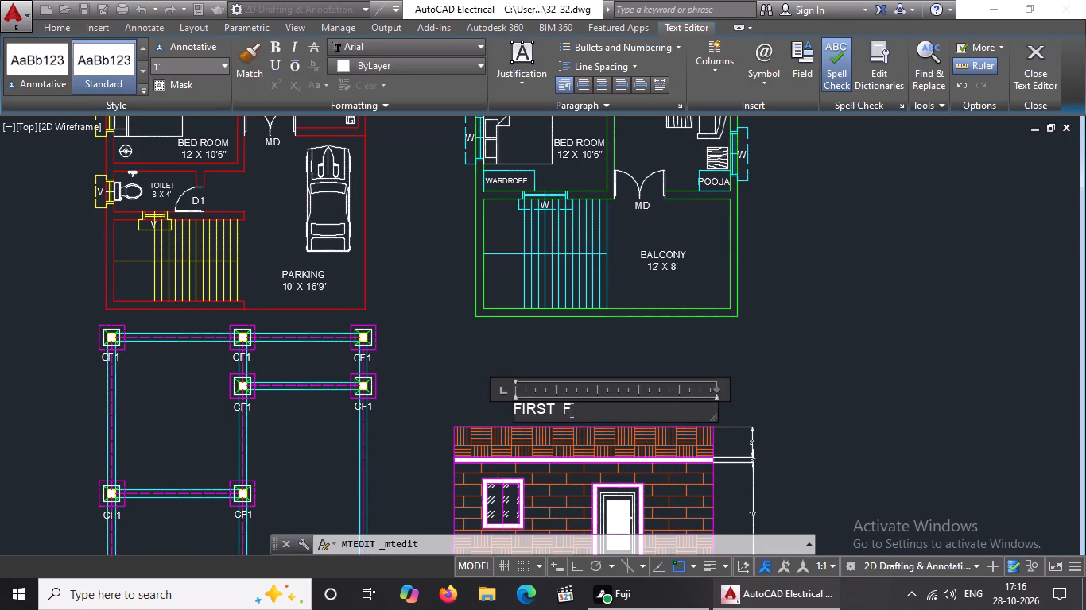
{"action": "key", "text": "BackSpace"}
{"action": "key", "text": "BackSpace"}
{"action": "key", "text": "BackSpace"}
{"action": "key", "text": "BackSpace"}
{"action": "key", "text": "BackSpace"}
{"action": "key", "text": "BackSpace"}
{"action": "key", "text": "BackSpace"}
{"action": "key", "text": "BackSpace"}
{"action": "key", "text": "BackSpace"}
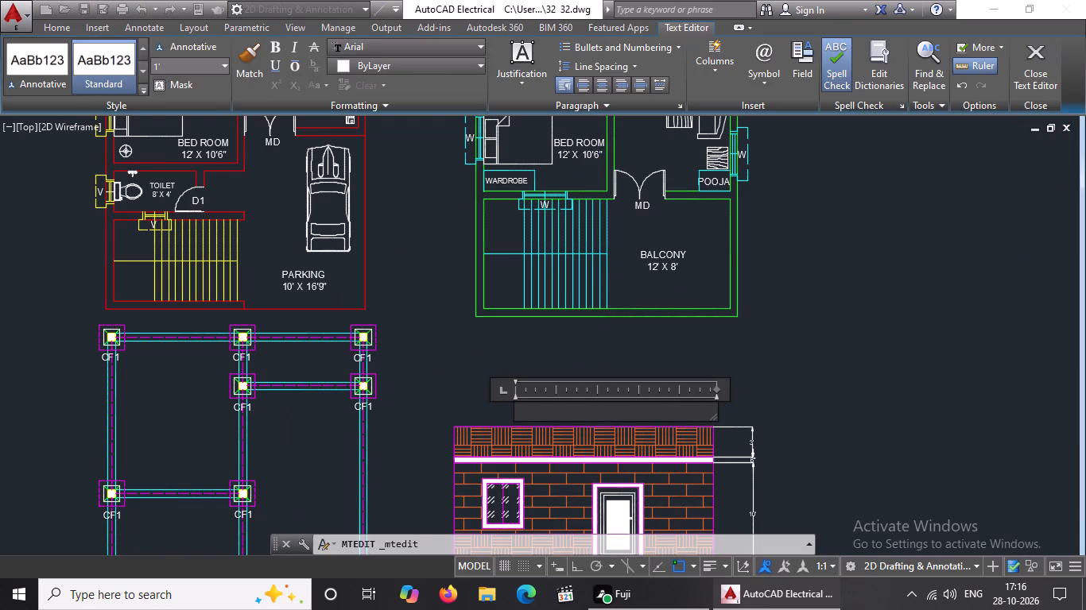
{"action": "type", "text": "ELEVATION"}
{"action": "key", "text": "Escape"}
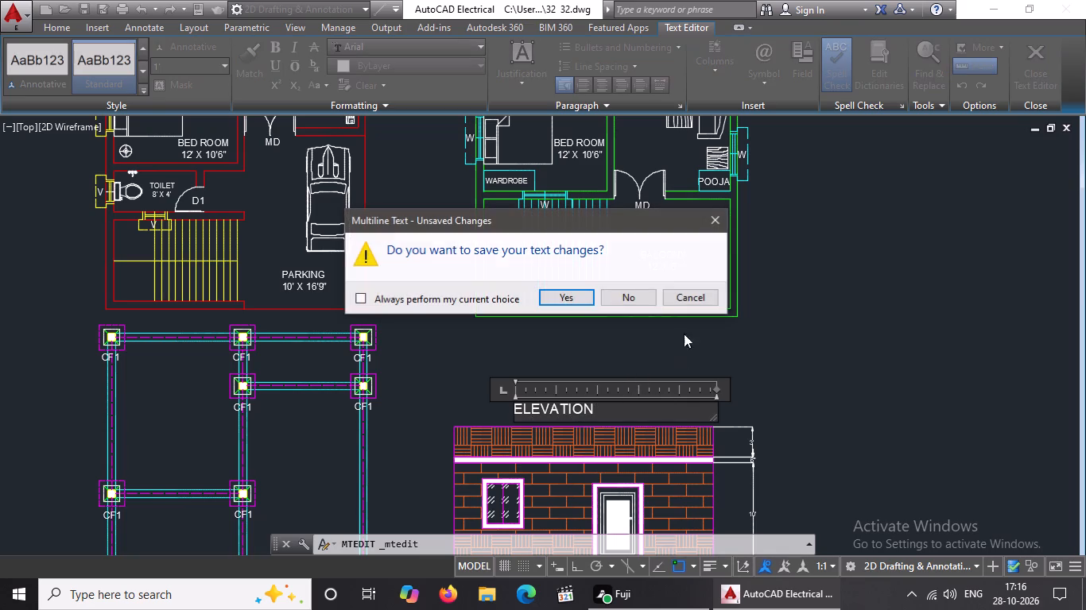
{"action": "left_click", "coordinate": [577, 290]}
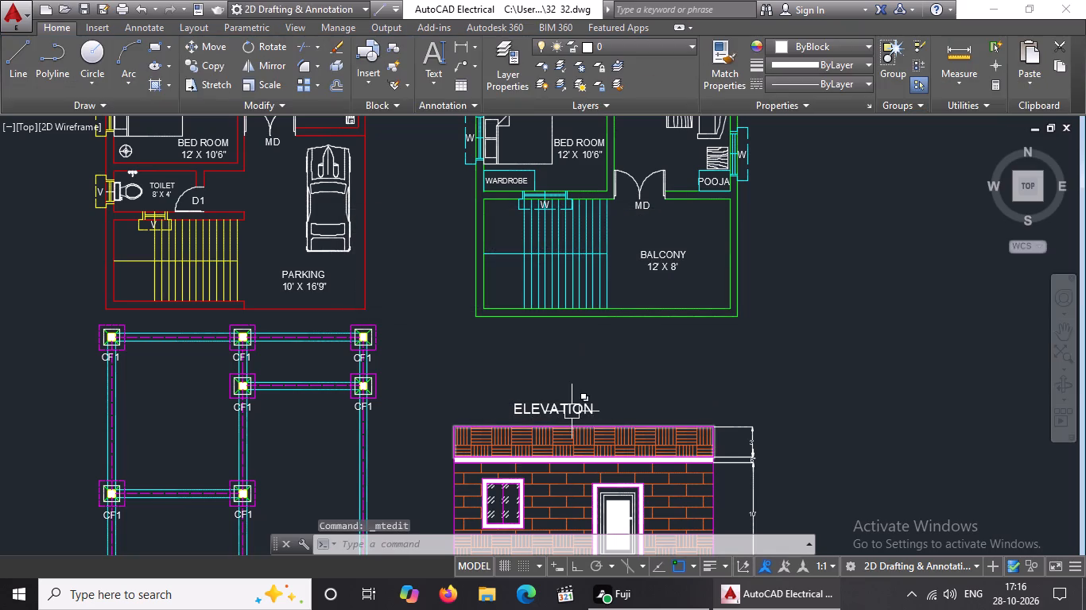
Shift the ELEVATION title slightly to the right so it sits more centrally above the roof parapet.
{"action": "left_click", "coordinate": [570, 405]}
{"action": "left_click", "coordinate": [518, 400]}
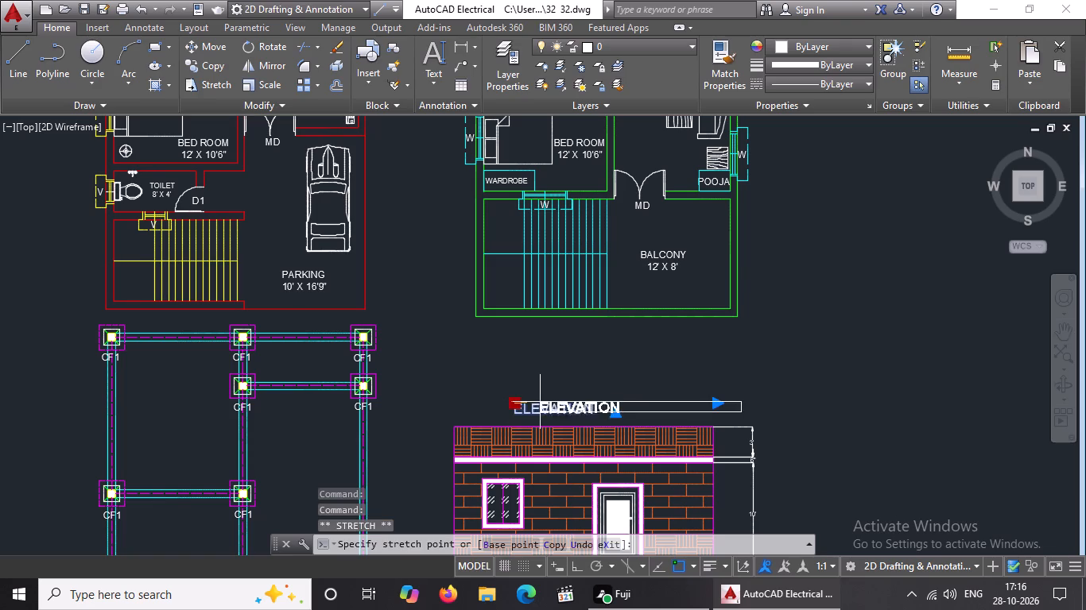
{"action": "left_click", "coordinate": [558, 404]}
{"action": "scroll", "coordinate": [657, 367], "scroll_direction": "down", "scroll_amount": 1}
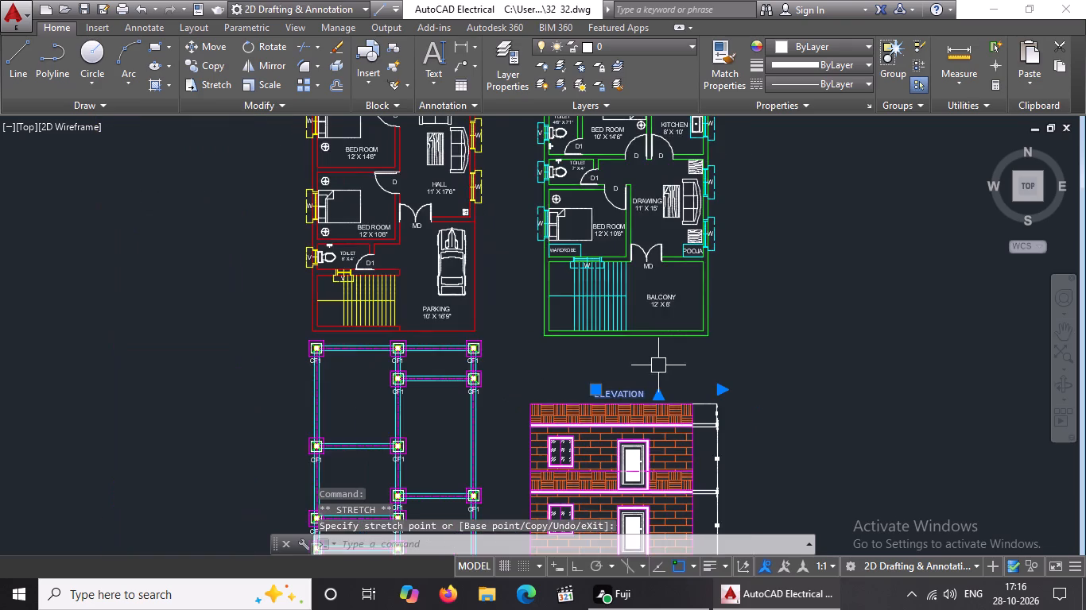
{"action": "scroll", "coordinate": [667, 365], "scroll_direction": "down", "scroll_amount": 2}
{"action": "key", "text": "Escape"}
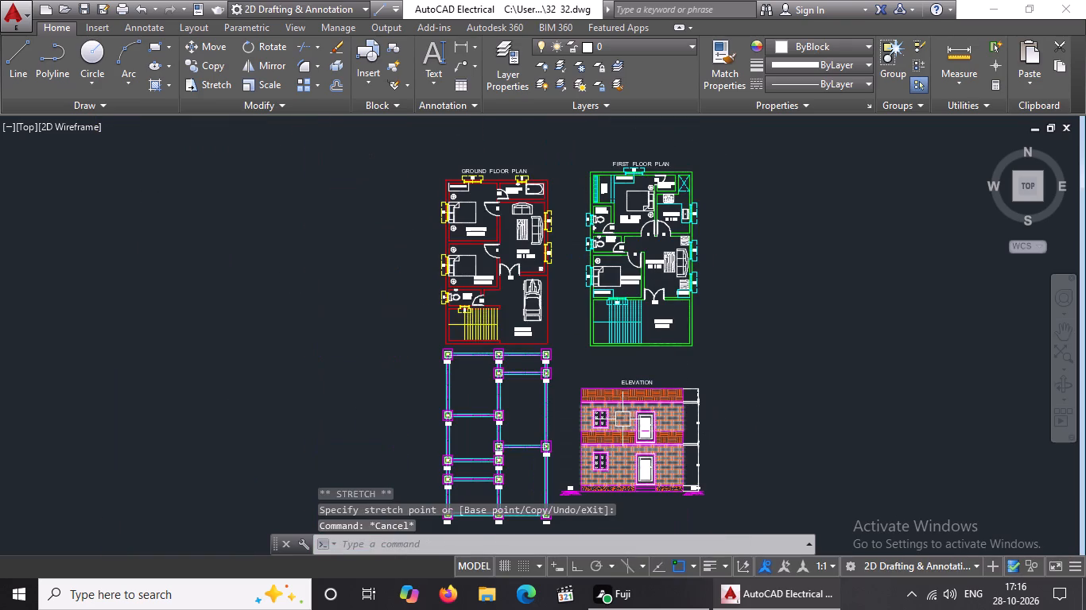
With Ortho on, add a linear dimension between the middle and right columns of the footing layout's bottom row, placed below the beam.
{"action": "scroll", "coordinate": [685, 495], "scroll_direction": "up", "scroll_amount": 3}
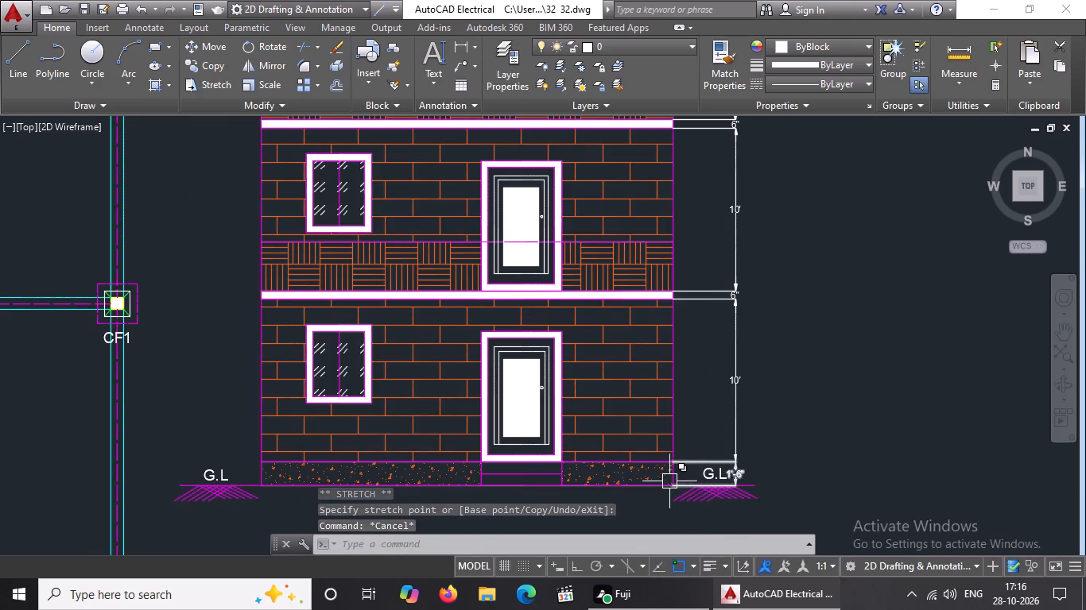
{"action": "scroll", "coordinate": [669, 481], "scroll_direction": "down", "scroll_amount": 2}
{"action": "scroll", "coordinate": [580, 369], "scroll_direction": "down", "scroll_amount": 2}
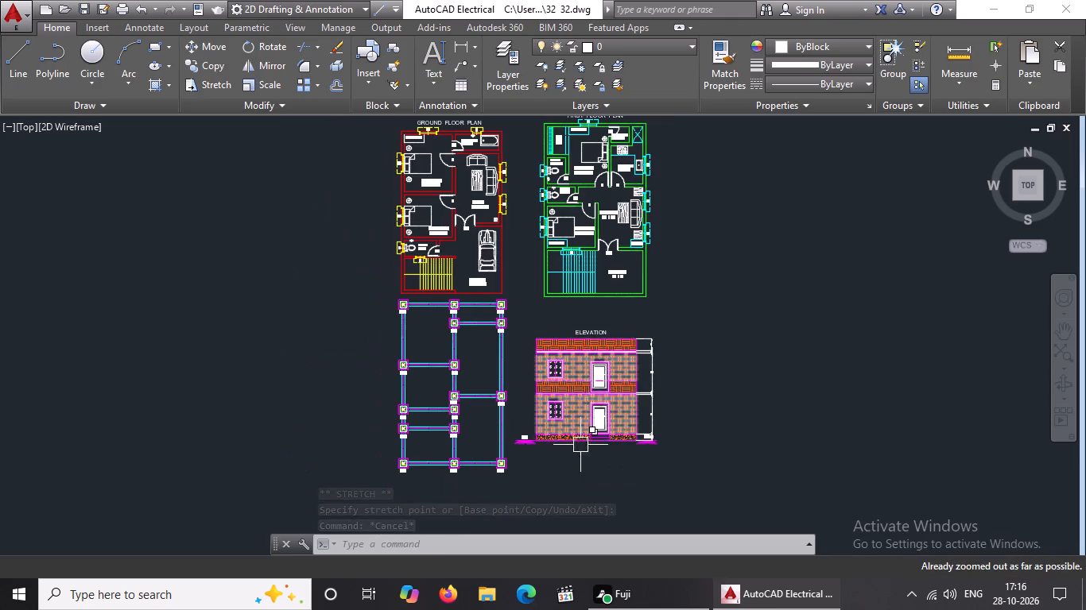
{"action": "scroll", "coordinate": [513, 469], "scroll_direction": "up", "scroll_amount": 3}
{"action": "scroll", "coordinate": [329, 476], "scroll_direction": "up", "scroll_amount": 1}
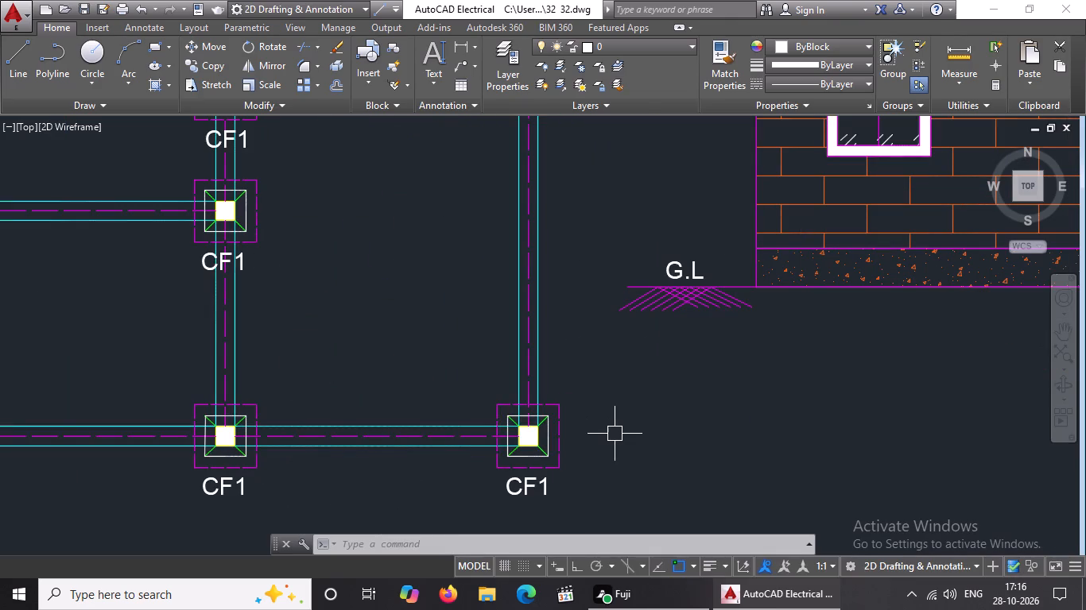
{"action": "type", "text": "DIMLIN"}
{"action": "key", "text": "Return"}
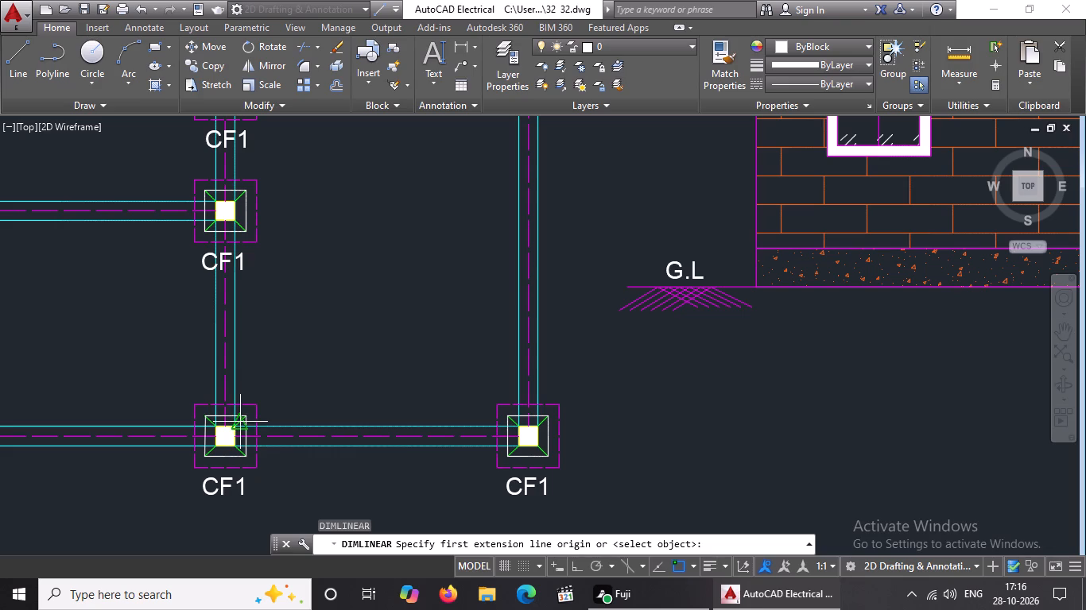
{"action": "scroll", "coordinate": [223, 429], "scroll_direction": "up", "scroll_amount": 2}
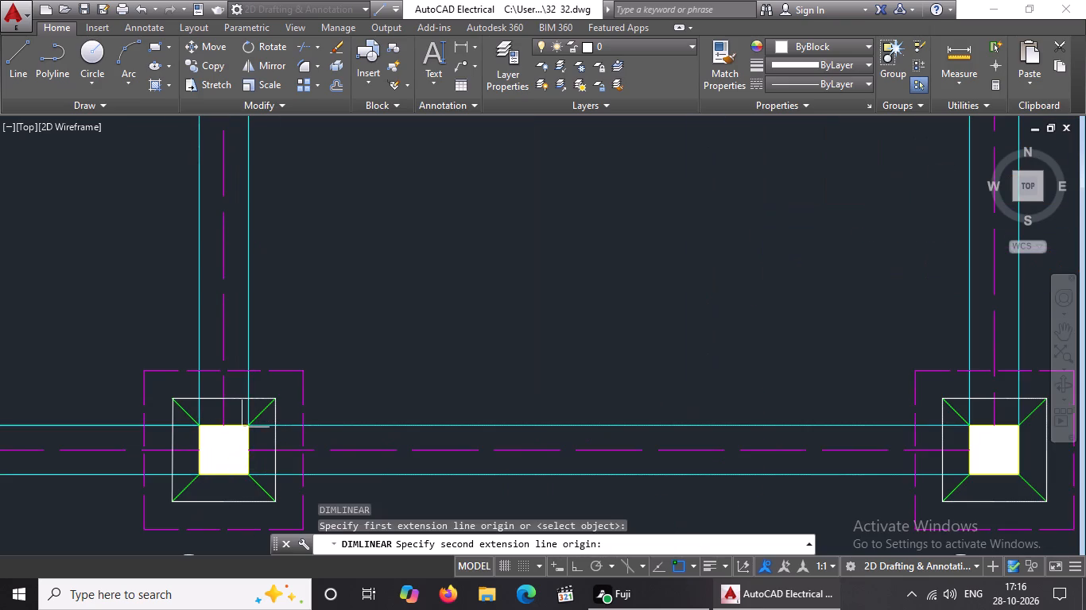
{"action": "left_click", "coordinate": [242, 427]}
{"action": "scroll", "coordinate": [536, 428], "scroll_direction": "down", "scroll_amount": 3}
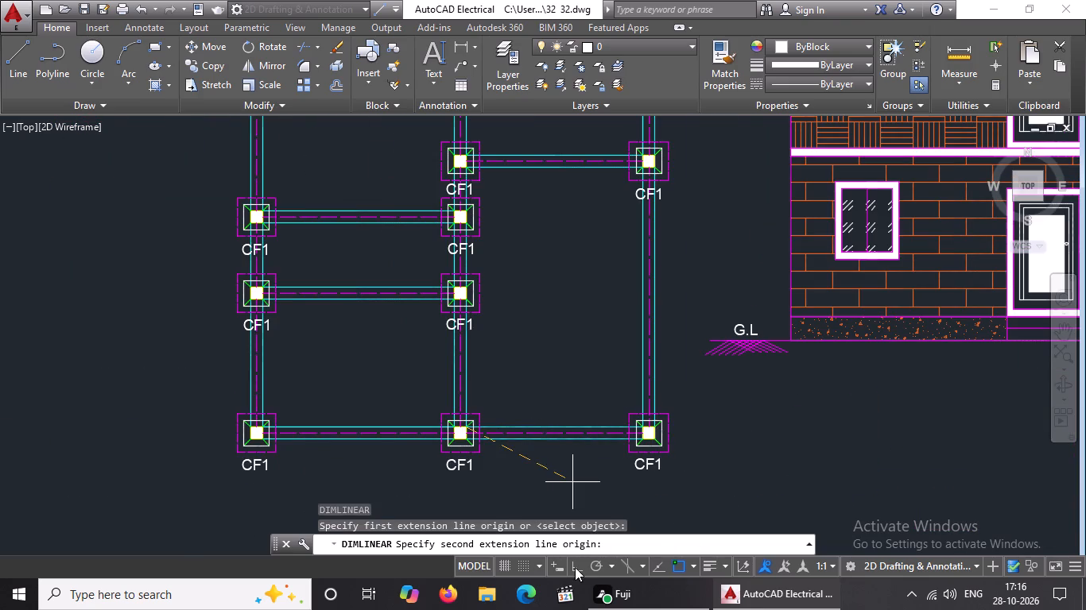
{"action": "left_click", "coordinate": [576, 566]}
{"action": "scroll", "coordinate": [632, 450], "scroll_direction": "up", "scroll_amount": 2}
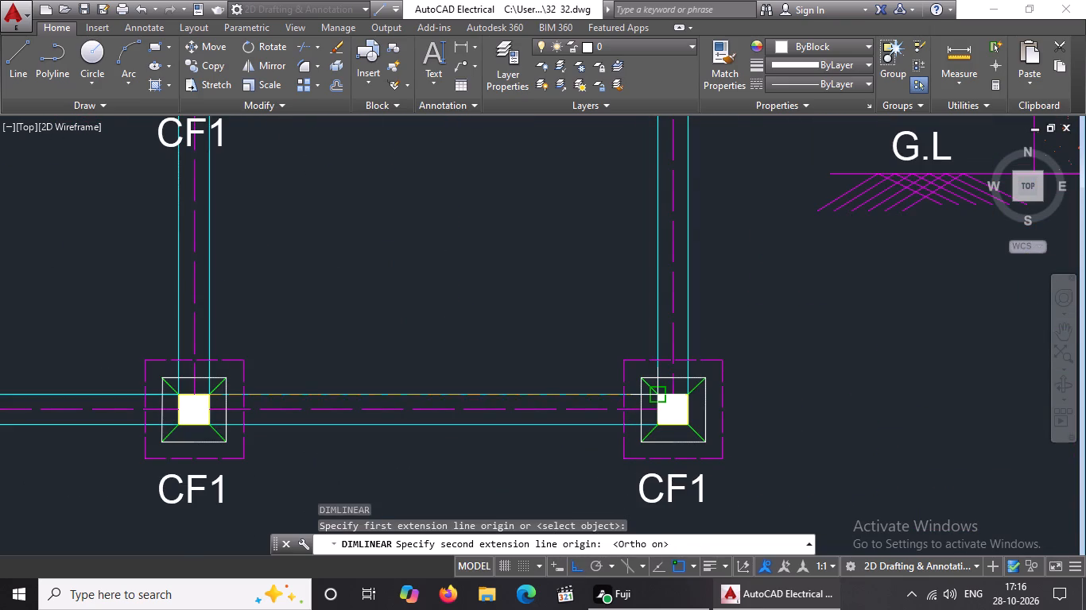
{"action": "left_click", "coordinate": [665, 388]}
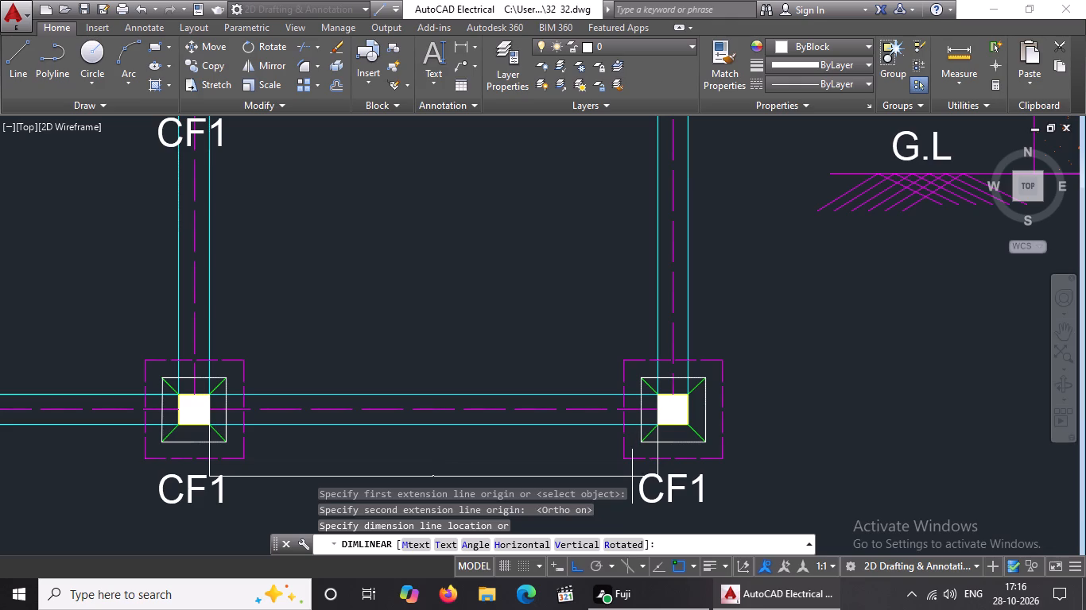
{"action": "scroll", "coordinate": [633, 476], "scroll_direction": "down", "scroll_amount": 2}
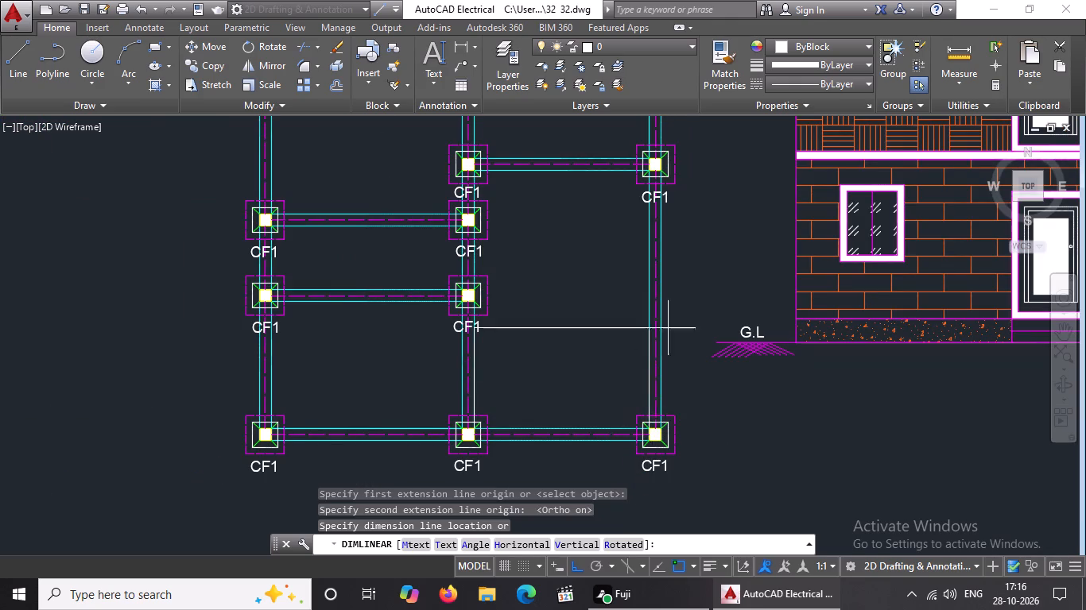
{"action": "middle_click_drag", "start_coordinate": [648, 430], "coordinate": [662, 326]}
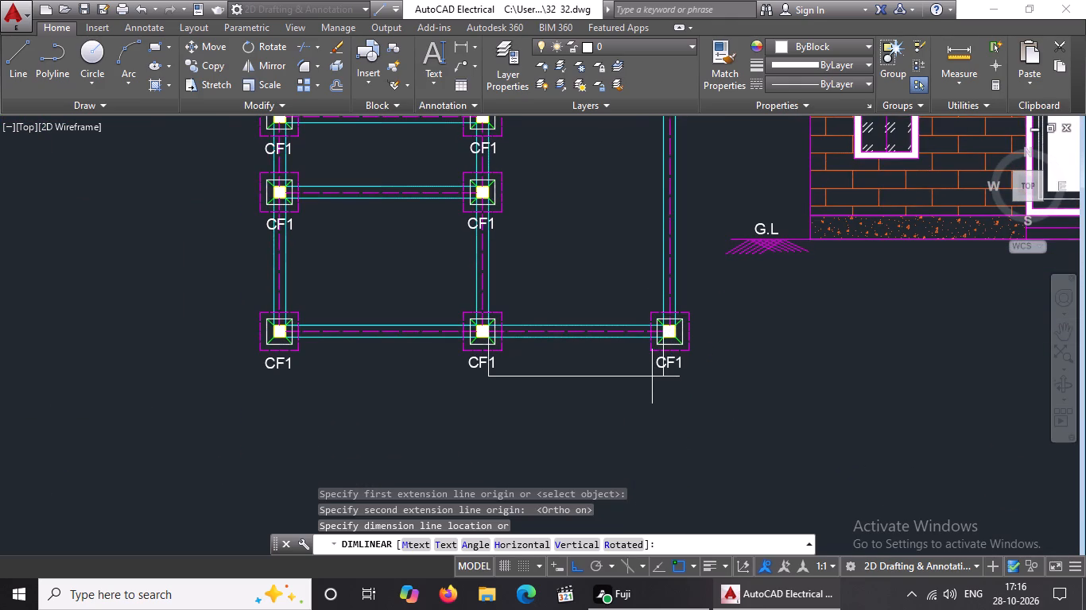
{"action": "left_click", "coordinate": [652, 376]}
Add a linear dimension between the left and middle columns of the bottom row, in line with the neighbouring bay's dimension.
{"action": "scroll", "coordinate": [652, 376], "scroll_direction": "down", "scroll_amount": 3}
{"action": "middle_click_drag", "start_coordinate": [665, 400], "coordinate": [651, 485]}
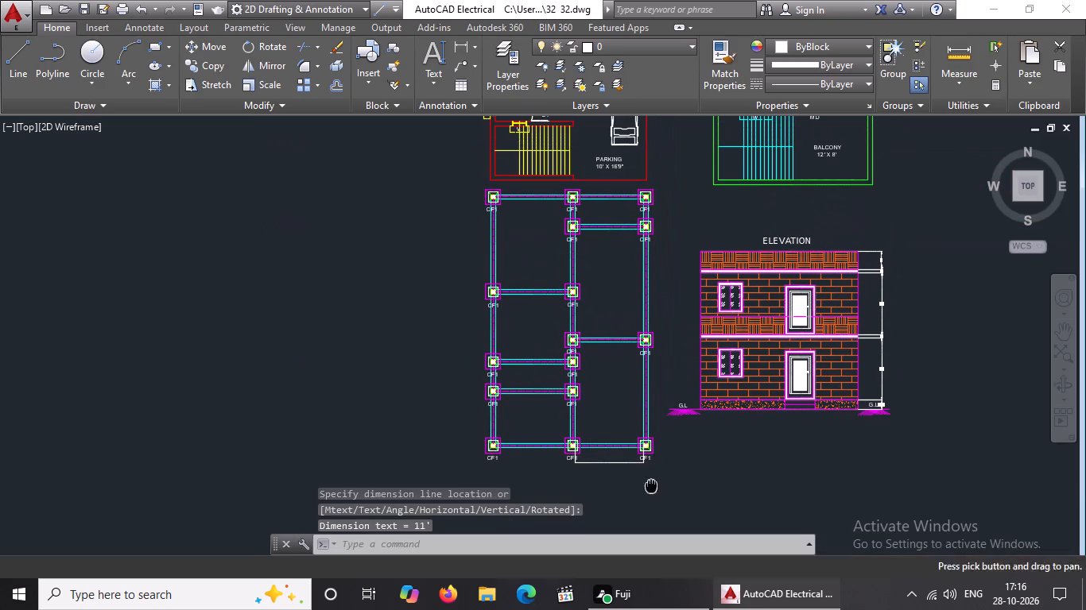
{"action": "type", "text": "DIMLIN"}
{"action": "key", "text": "Return"}
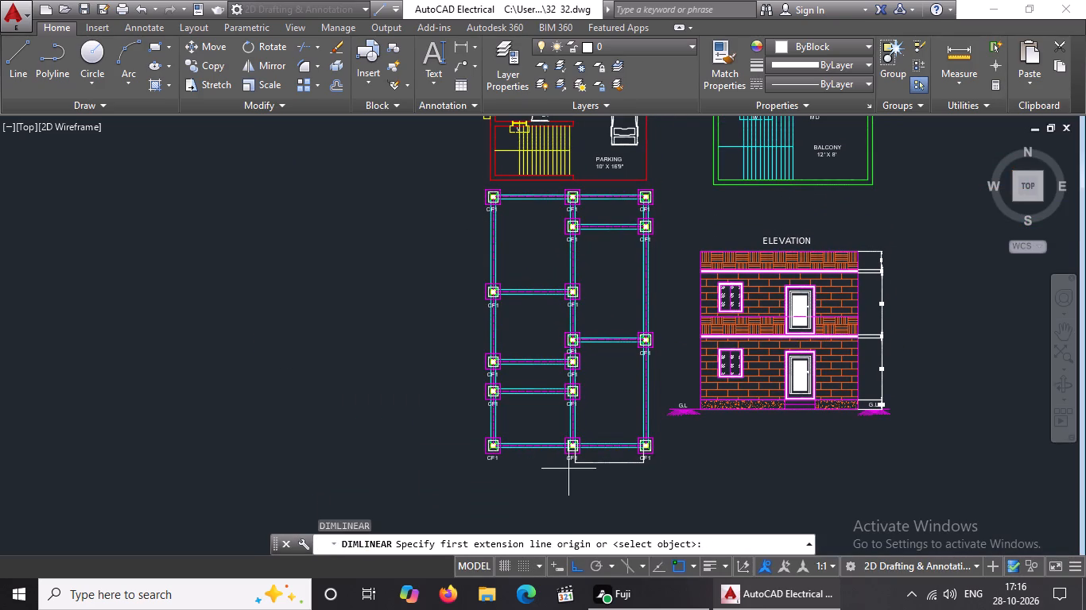
{"action": "scroll", "coordinate": [562, 465], "scroll_direction": "up", "scroll_amount": 2}
{"action": "scroll", "coordinate": [461, 452], "scroll_direction": "up", "scroll_amount": 2}
{"action": "left_click", "coordinate": [277, 351]}
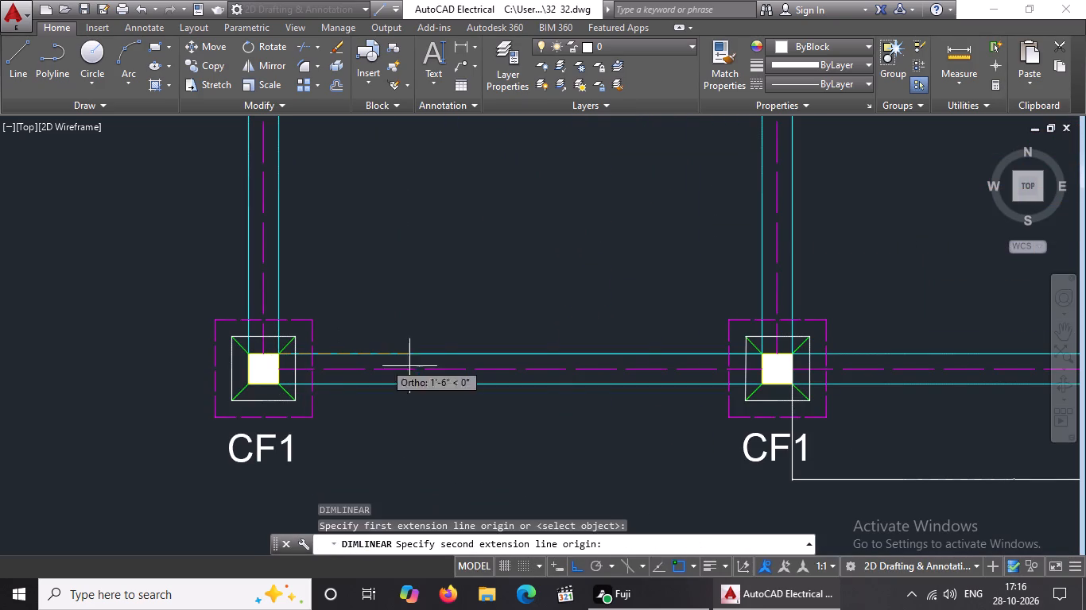
{"action": "left_click", "coordinate": [766, 355]}
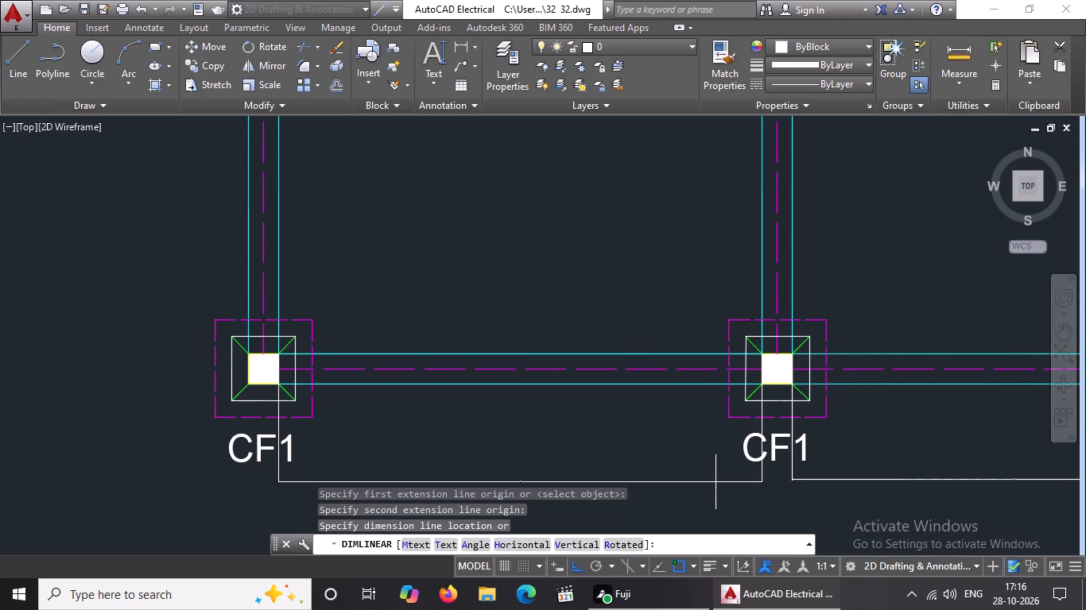
{"action": "left_click", "coordinate": [716, 480]}
{"action": "scroll", "coordinate": [716, 480], "scroll_direction": "down", "scroll_amount": 2}
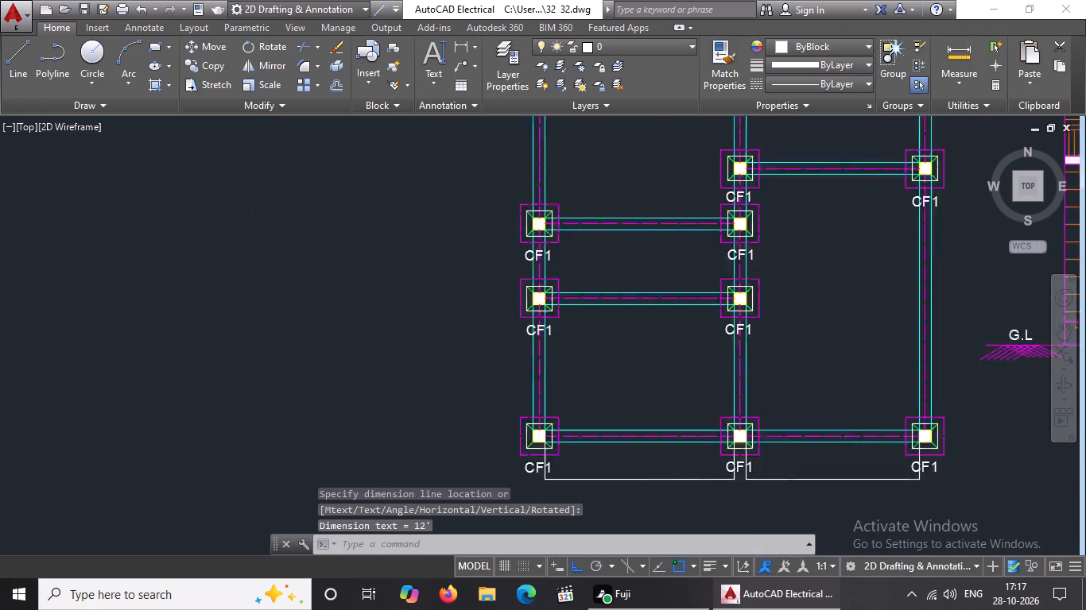
{"action": "scroll", "coordinate": [716, 480], "scroll_direction": "down", "scroll_amount": 2}
{"action": "key", "text": "Escape"}
Add a vertical linear dimension between the lowest two columns of the footing layout's right-hand line, placed outside the layout.
{"action": "type", "text": "DIMLIN"}
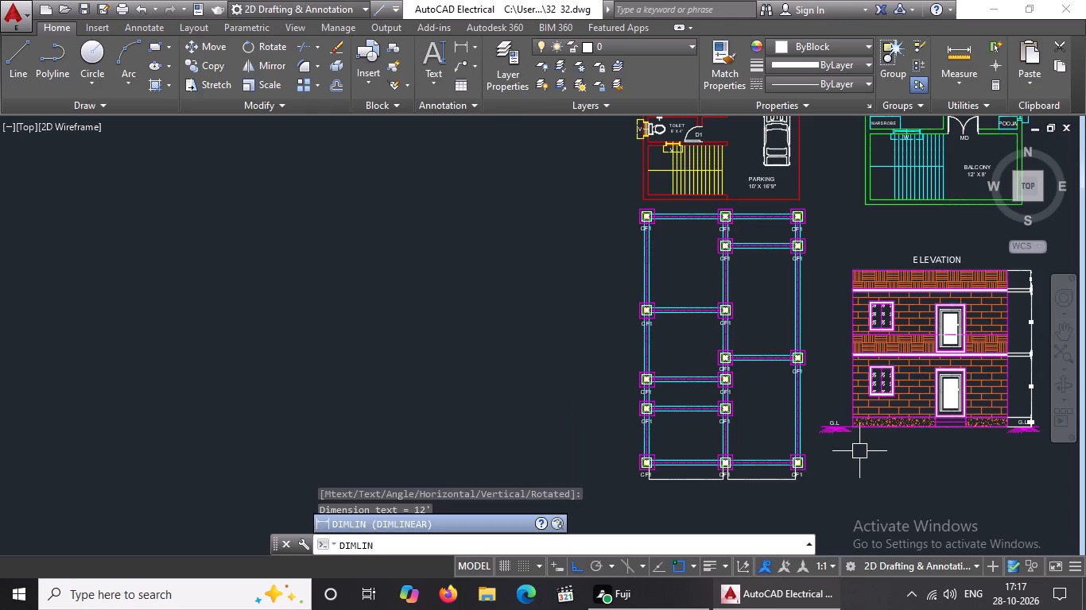
{"action": "key", "text": "Return"}
{"action": "scroll", "coordinate": [809, 459], "scroll_direction": "up", "scroll_amount": 3}
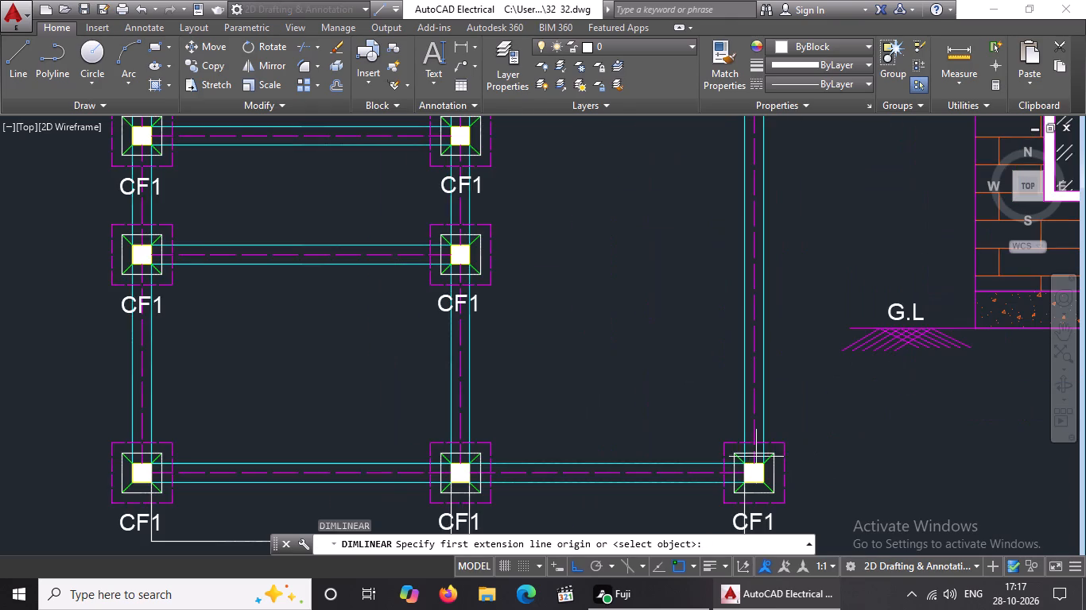
{"action": "scroll", "coordinate": [741, 466], "scroll_direction": "up", "scroll_amount": 2}
{"action": "left_click", "coordinate": [745, 456]}
{"action": "scroll", "coordinate": [749, 471], "scroll_direction": "down", "scroll_amount": 3}
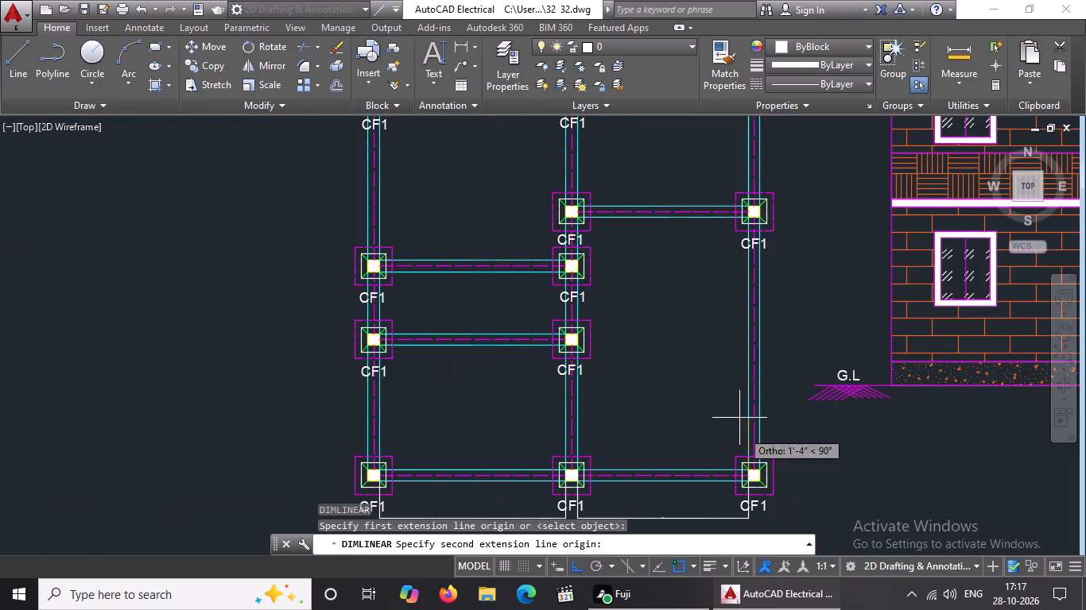
{"action": "scroll", "coordinate": [754, 215], "scroll_direction": "up", "scroll_amount": 2}
{"action": "left_click", "coordinate": [735, 222]}
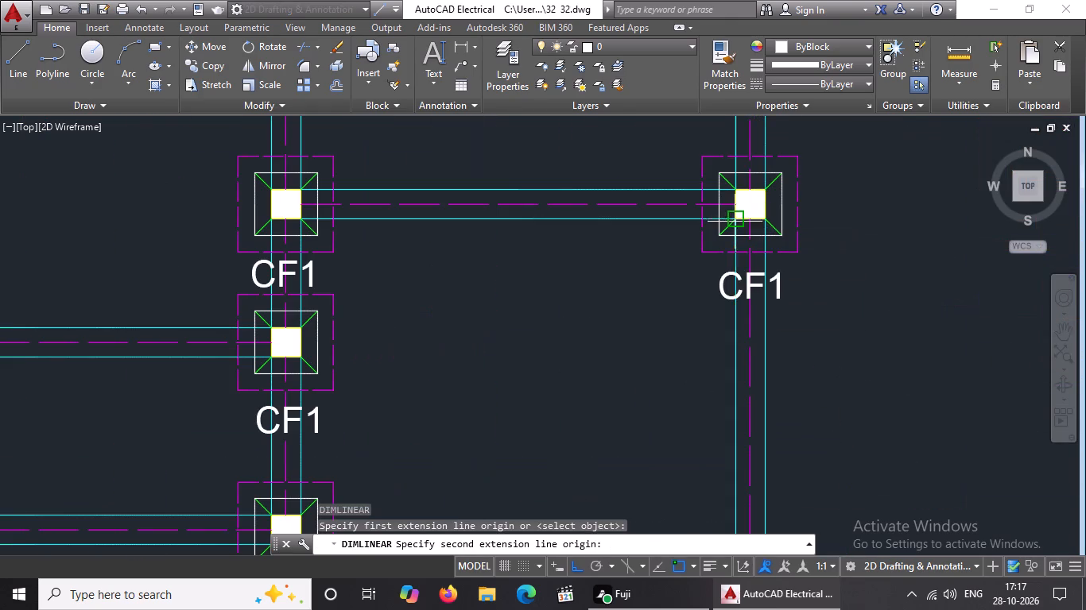
{"action": "scroll", "coordinate": [776, 219], "scroll_direction": "down", "scroll_amount": 2}
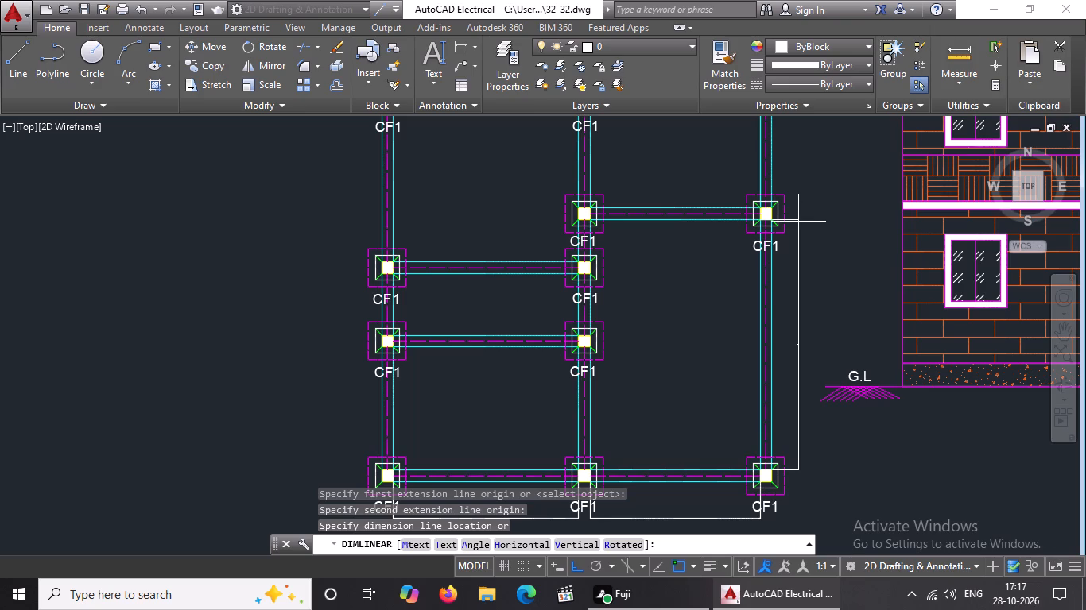
{"action": "left_click", "coordinate": [799, 222]}
{"action": "scroll", "coordinate": [800, 226], "scroll_direction": "down", "scroll_amount": 3}
{"action": "middle_click_drag", "start_coordinate": [801, 201], "coordinate": [797, 214]}
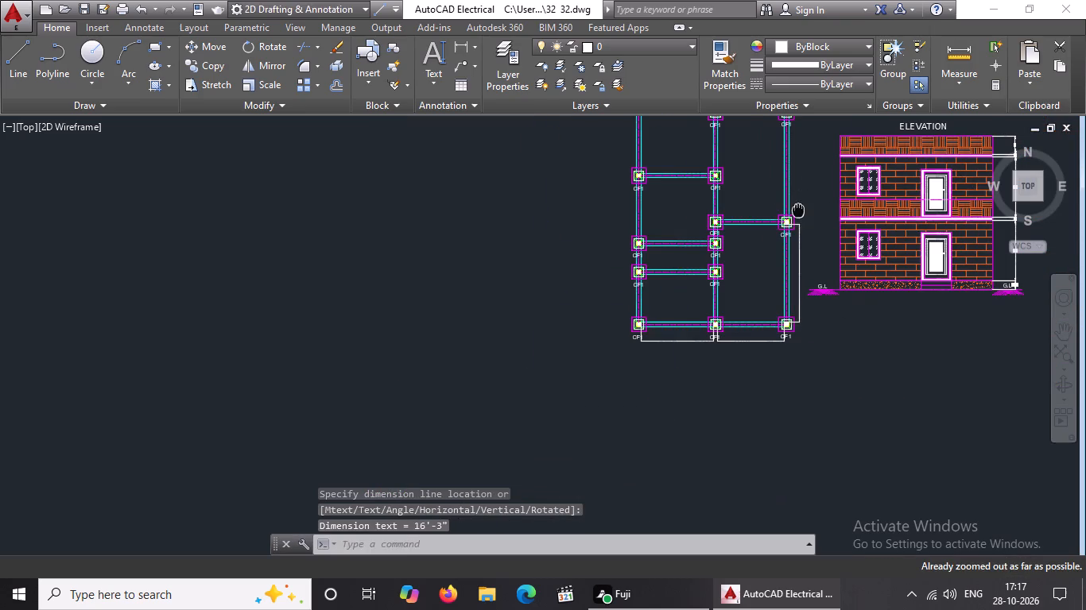
{"action": "middle_click_drag", "start_coordinate": [797, 214], "coordinate": [776, 321]}
{"action": "key", "text": "Escape"}
Add a vertical linear dimension between the second-lowest and second-highest columns of the footing layout's right-hand line, aligned with the dimension below.
{"action": "type", "text": "DIMLIN"}
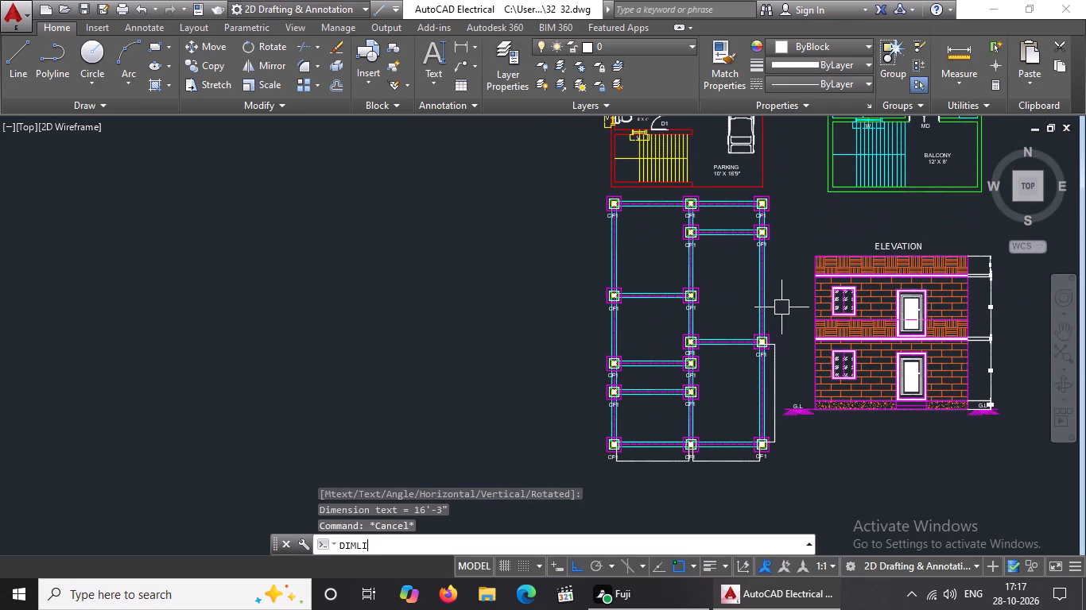
{"action": "key", "text": "Return"}
{"action": "scroll", "coordinate": [779, 310], "scroll_direction": "up", "scroll_amount": 3}
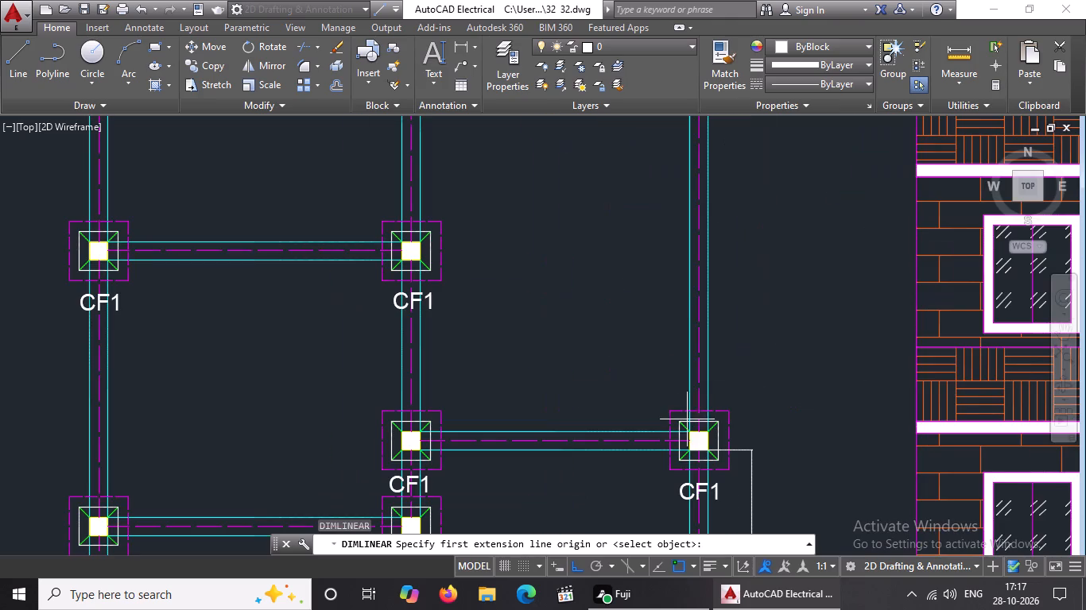
{"action": "left_click", "coordinate": [688, 427]}
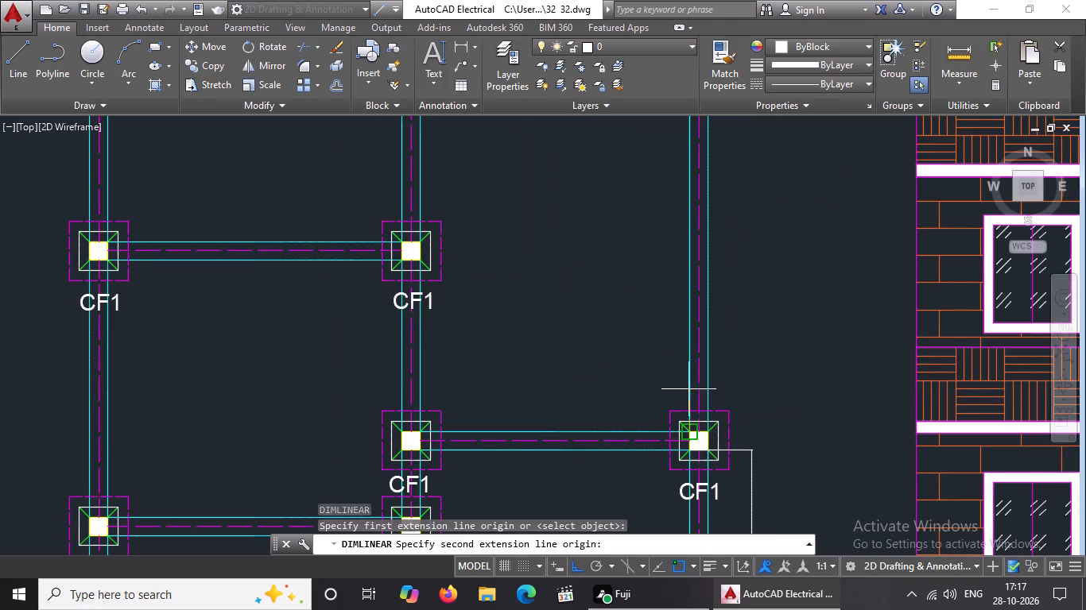
{"action": "scroll", "coordinate": [688, 389], "scroll_direction": "down", "scroll_amount": 3}
{"action": "scroll", "coordinate": [682, 302], "scroll_direction": "up", "scroll_amount": 6}
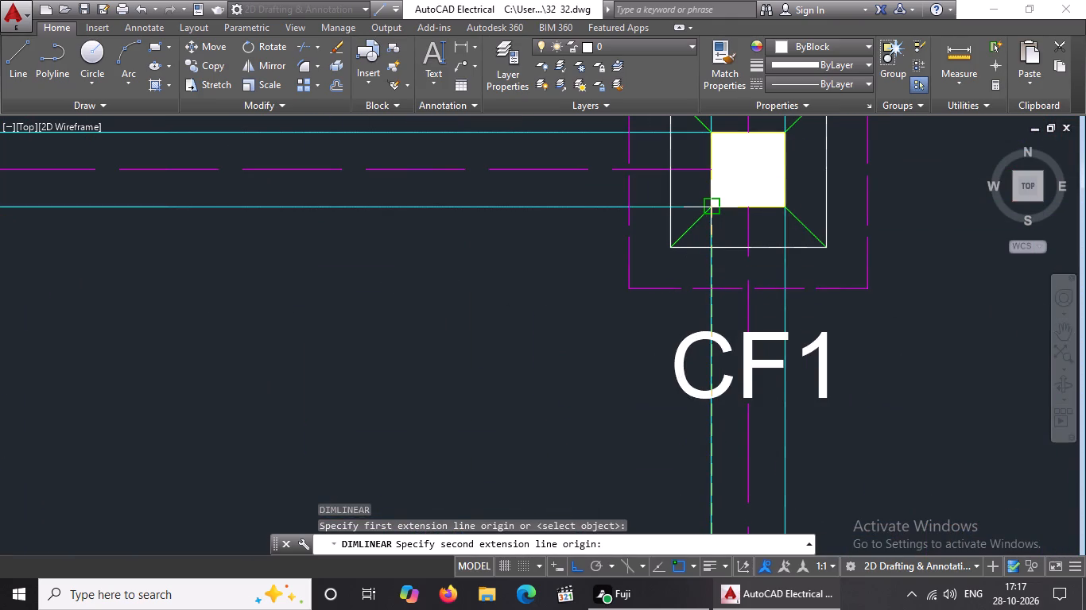
{"action": "left_click", "coordinate": [711, 204]}
{"action": "scroll", "coordinate": [711, 203], "scroll_direction": "down", "scroll_amount": 3}
{"action": "scroll", "coordinate": [778, 203], "scroll_direction": "down", "scroll_amount": 3}
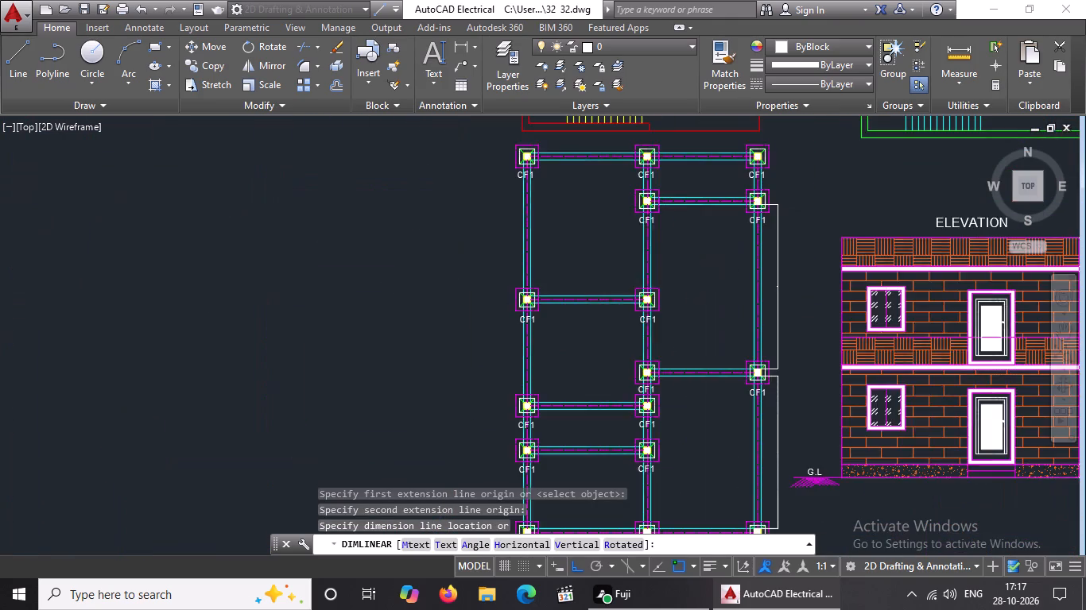
{"action": "scroll", "coordinate": [770, 204], "scroll_direction": "up", "scroll_amount": 1}
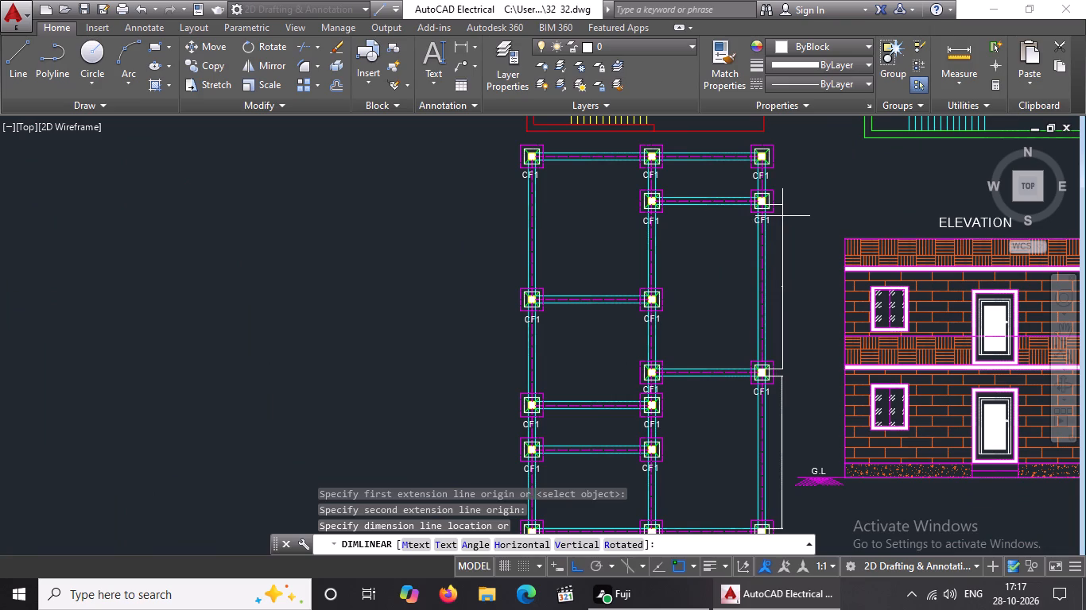
{"action": "left_click", "coordinate": [781, 217]}
{"action": "scroll", "coordinate": [780, 218], "scroll_direction": "down", "scroll_amount": 3}
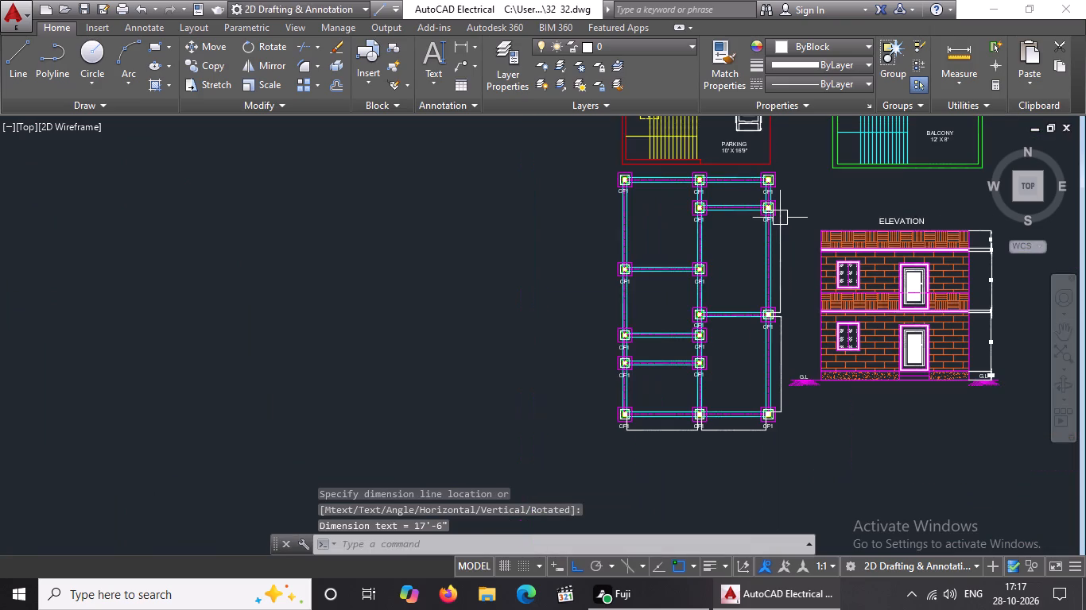
{"action": "middle_click_drag", "start_coordinate": [793, 193], "coordinate": [772, 295]}
{"action": "key", "text": "Escape"}
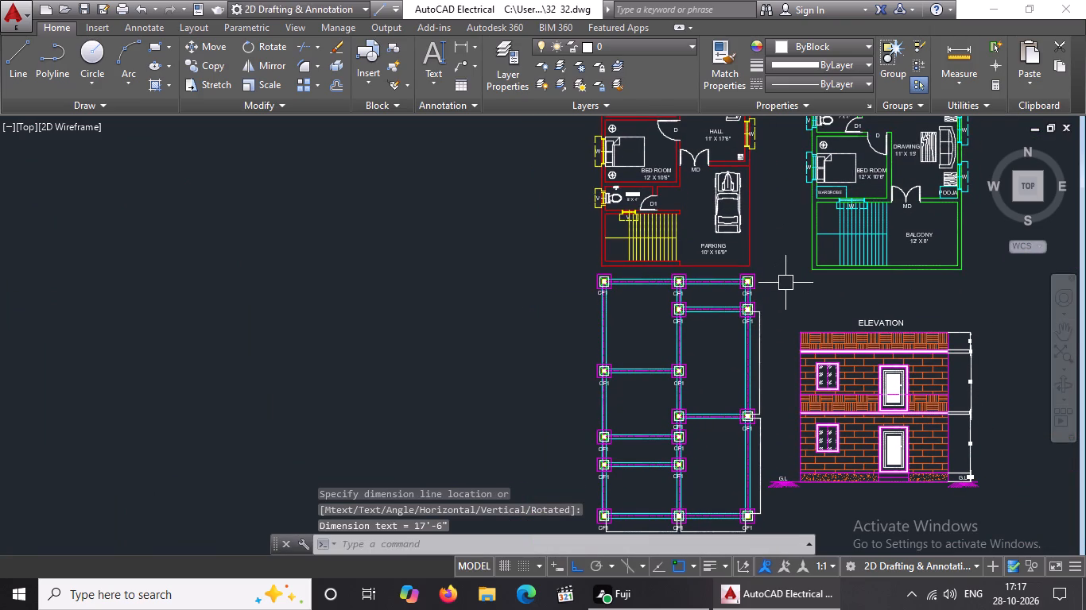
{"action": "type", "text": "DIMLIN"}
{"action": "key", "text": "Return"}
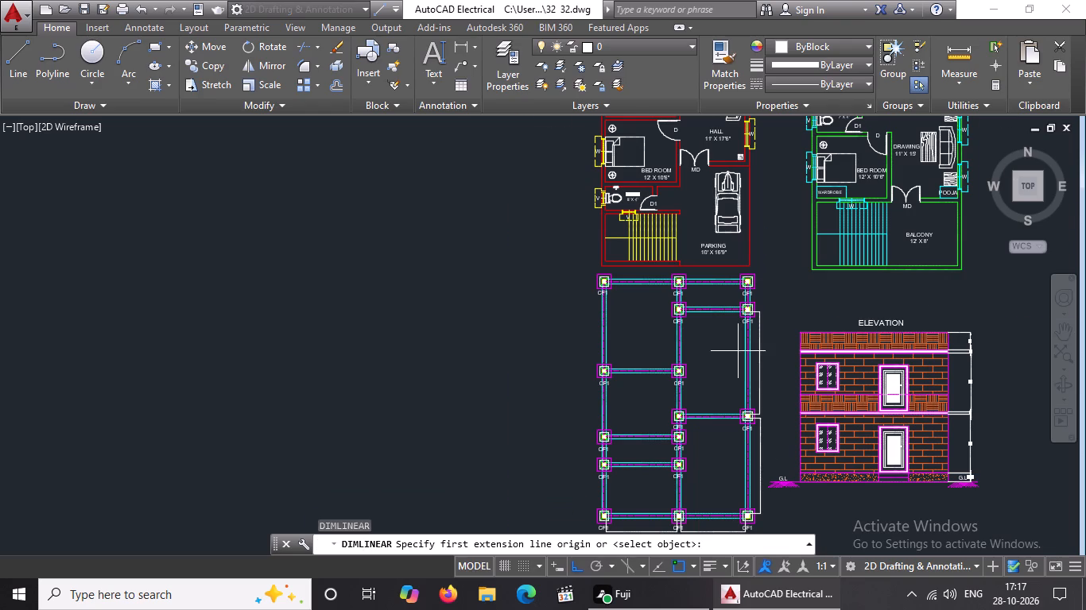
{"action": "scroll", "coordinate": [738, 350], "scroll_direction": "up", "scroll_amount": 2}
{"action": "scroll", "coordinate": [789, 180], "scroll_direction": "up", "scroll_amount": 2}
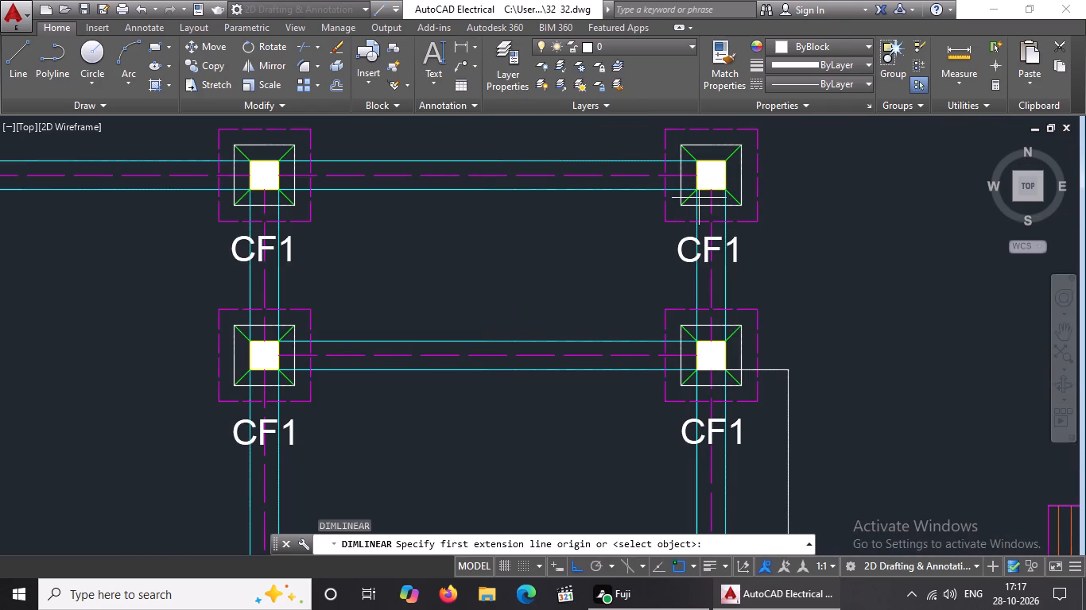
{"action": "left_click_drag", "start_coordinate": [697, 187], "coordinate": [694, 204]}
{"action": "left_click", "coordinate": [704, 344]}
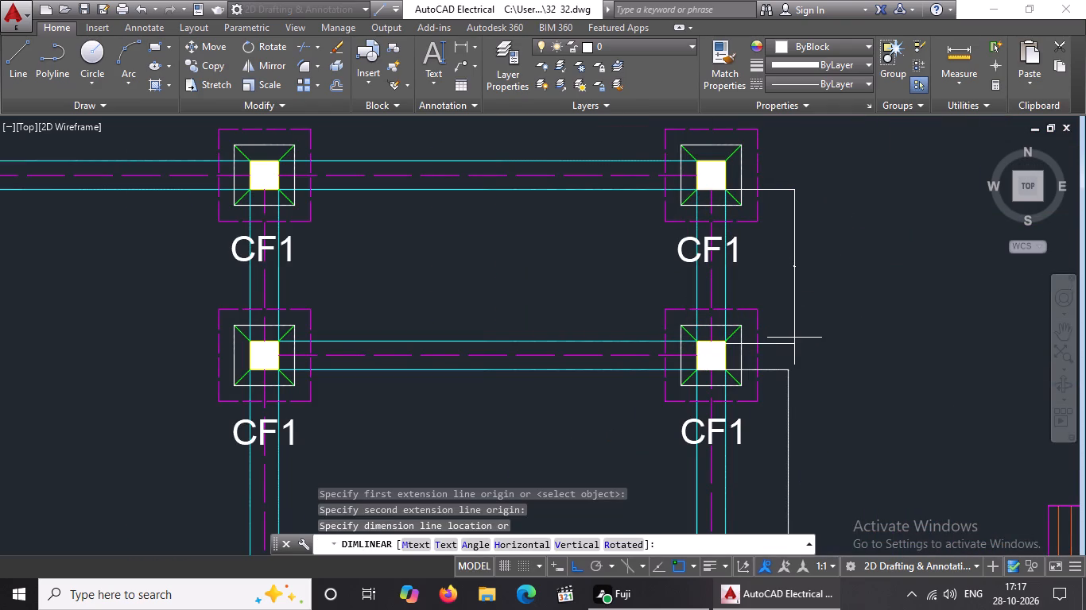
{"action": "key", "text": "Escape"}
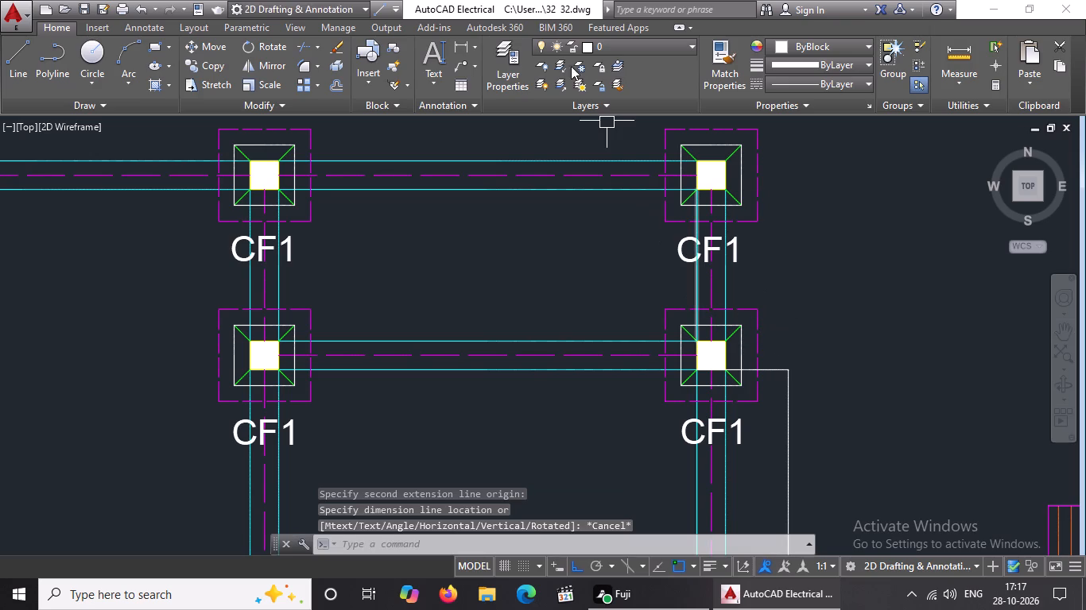
Add a vertical linear dimension between the top two columns of the footing layout's right-hand line, in line with the dimensions below.
{"action": "left_click", "coordinate": [460, 44]}
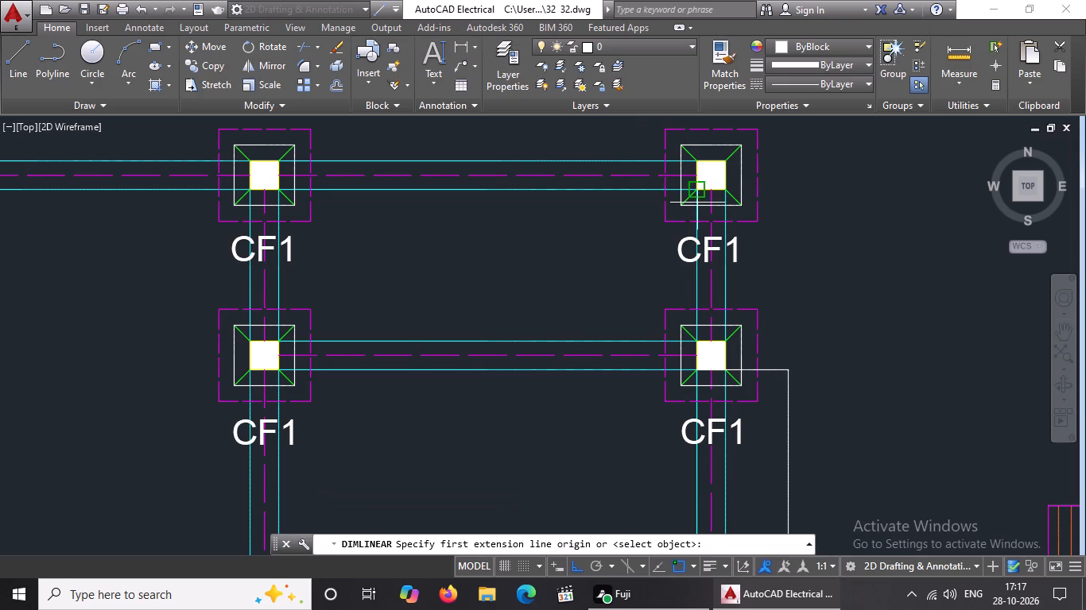
{"action": "left_click", "coordinate": [691, 186]}
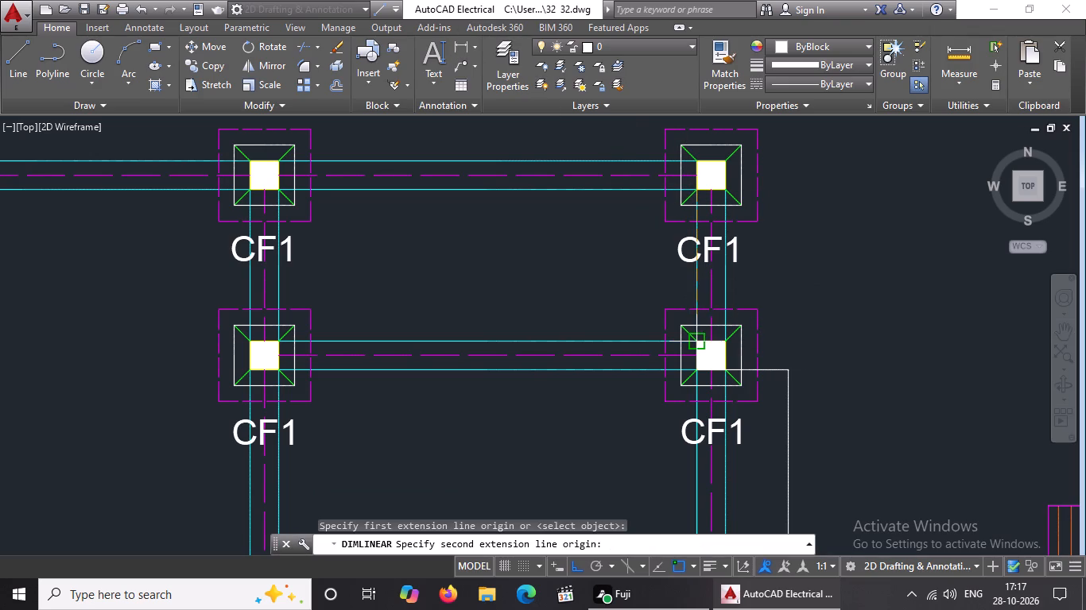
{"action": "left_click", "coordinate": [696, 343]}
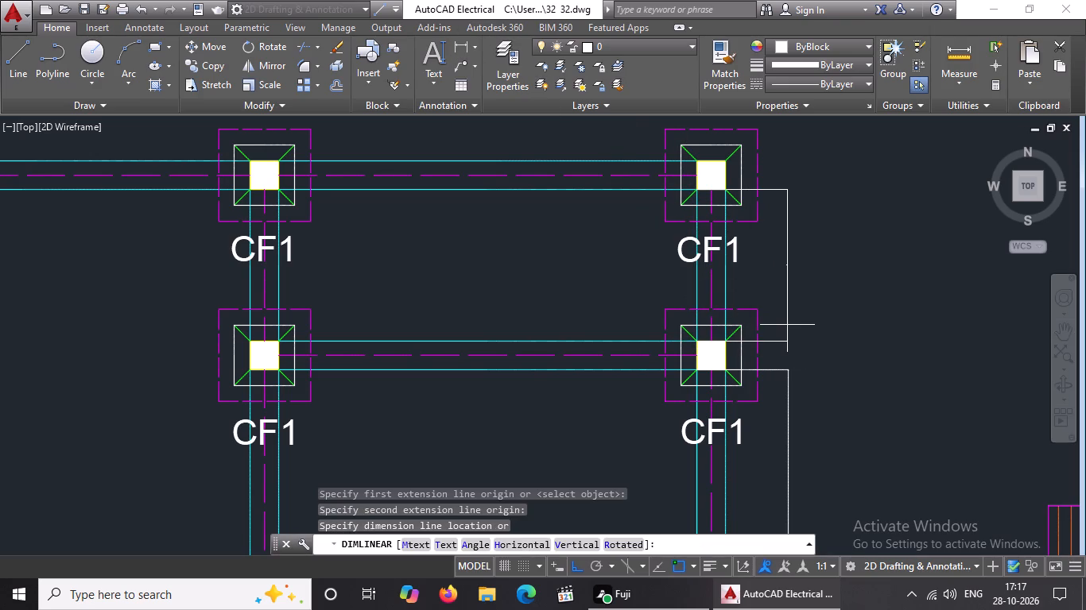
{"action": "left_click", "coordinate": [789, 324]}
{"action": "scroll", "coordinate": [789, 312], "scroll_direction": "down", "scroll_amount": 2}
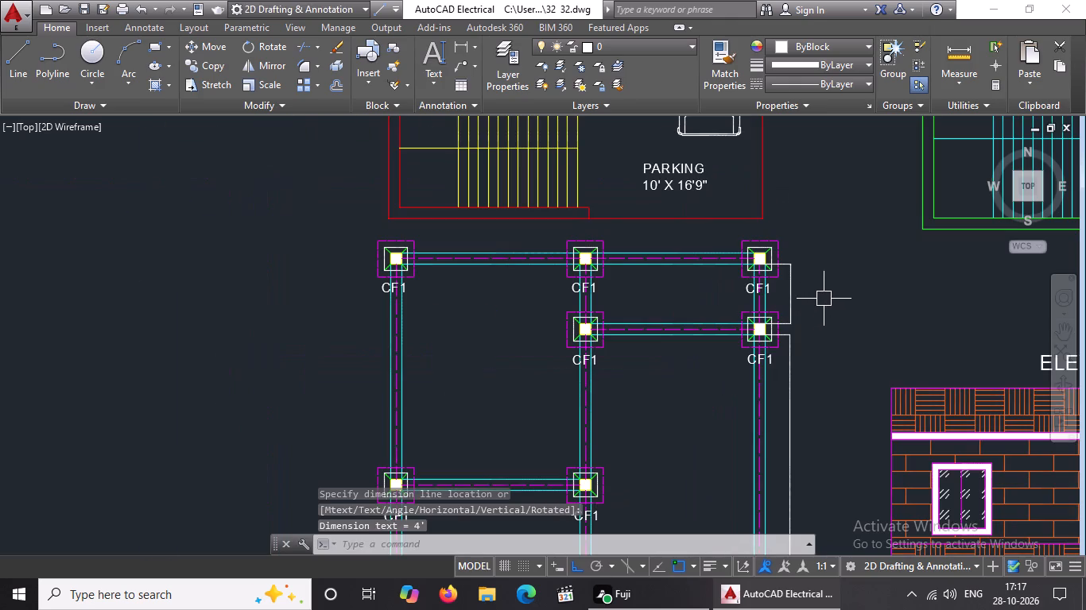
{"action": "key", "text": "Escape"}
Add a linear dimension between the middle and right columns of the footing layout's top row, placed above the beam.
{"action": "type", "text": "DIMLIN"}
{"action": "key", "text": "Return"}
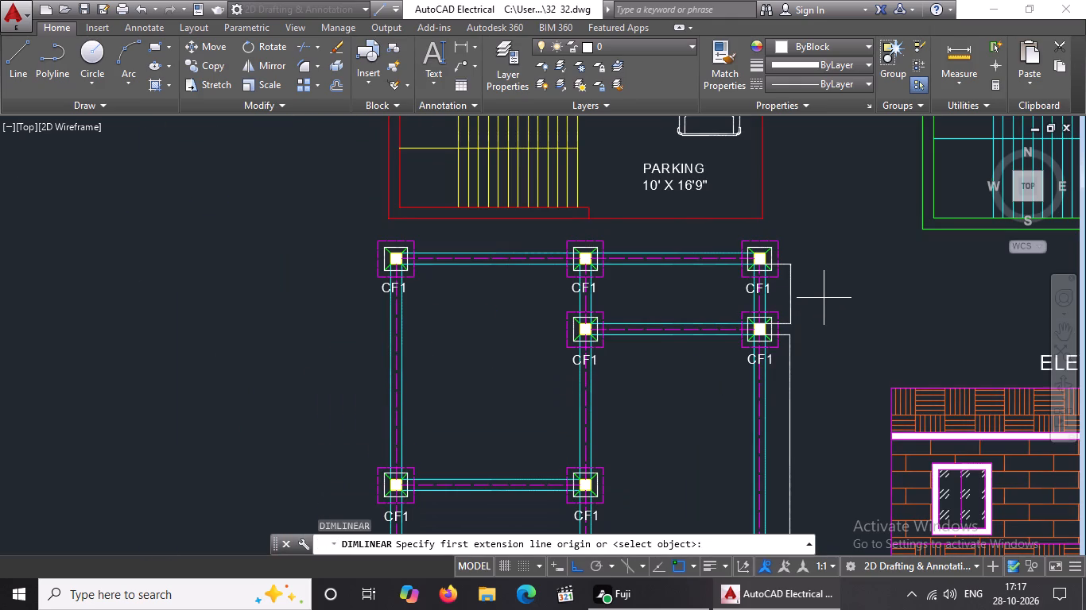
{"action": "scroll", "coordinate": [716, 234], "scroll_direction": "up", "scroll_amount": 2}
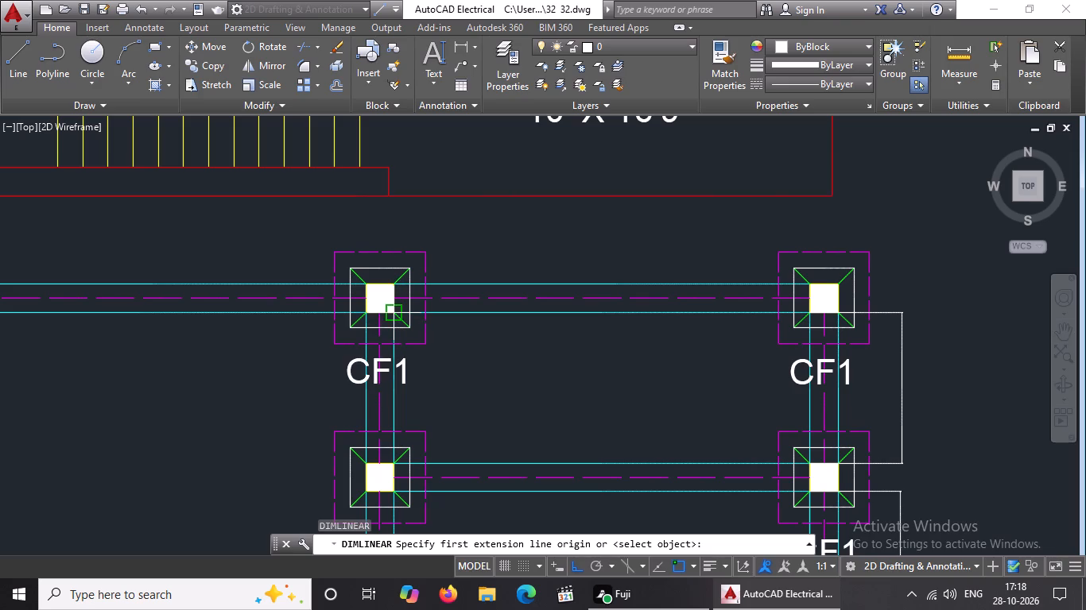
{"action": "left_click", "coordinate": [394, 319]}
{"action": "left_click", "coordinate": [811, 316]}
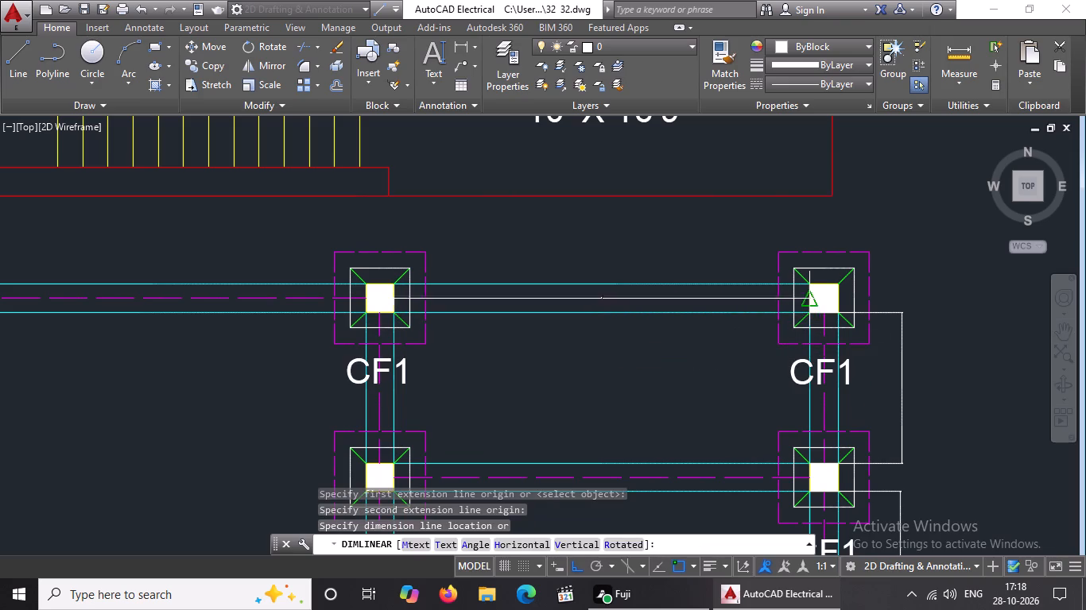
{"action": "left_click", "coordinate": [786, 230]}
{"action": "scroll", "coordinate": [786, 230], "scroll_direction": "down", "scroll_amount": 2}
{"action": "key", "text": "Escape"}
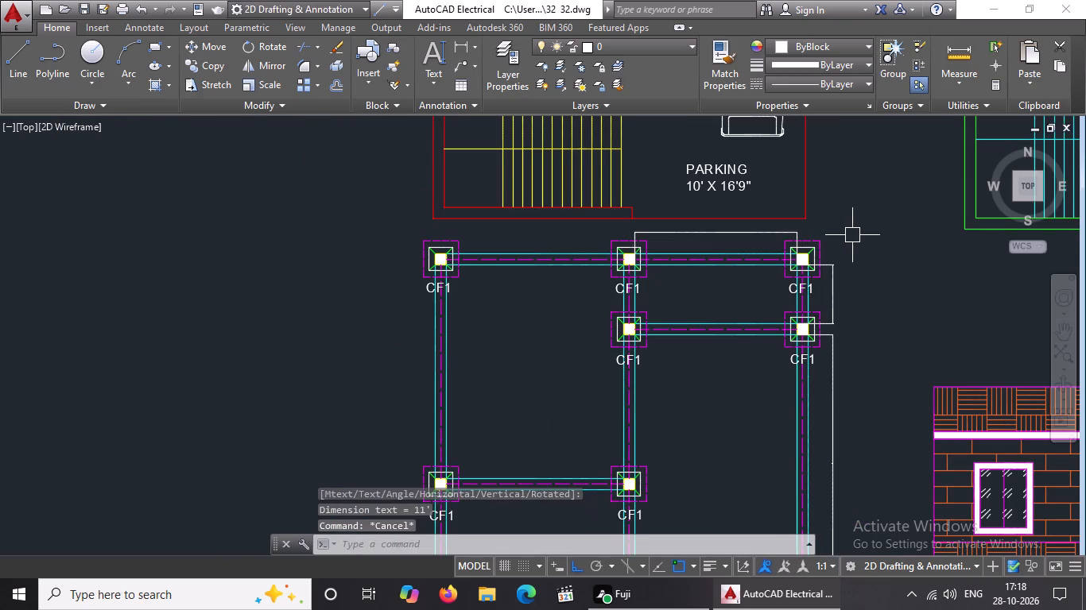
Add a linear dimension between the left and middle columns of the top row, in line with the neighbouring bay's dimension.
{"action": "type", "text": "DIMLIN"}
{"action": "key", "text": "Return"}
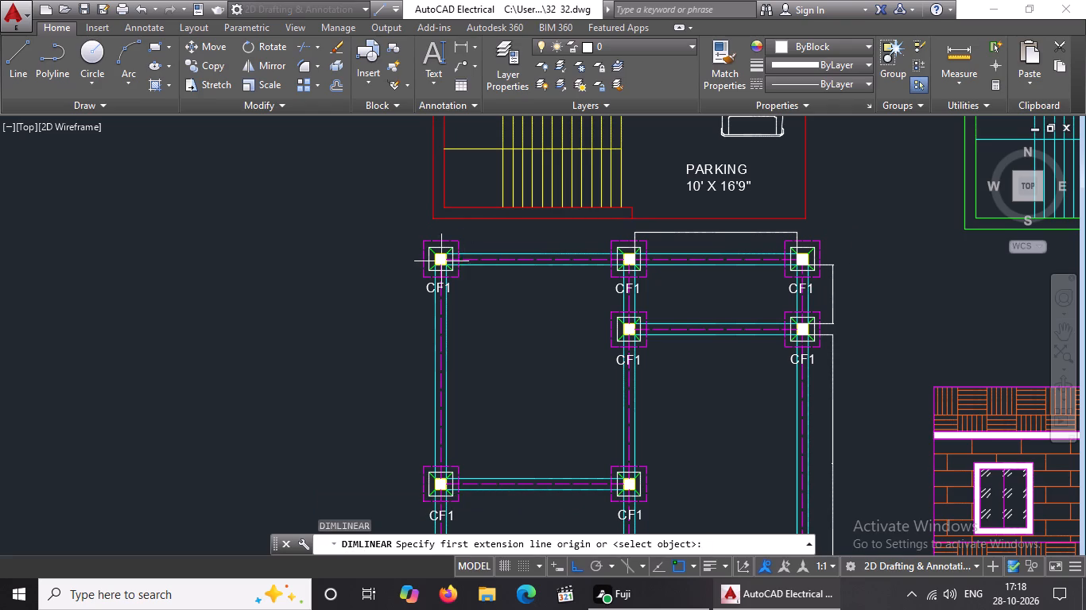
{"action": "scroll", "coordinate": [446, 270], "scroll_direction": "up", "scroll_amount": 2}
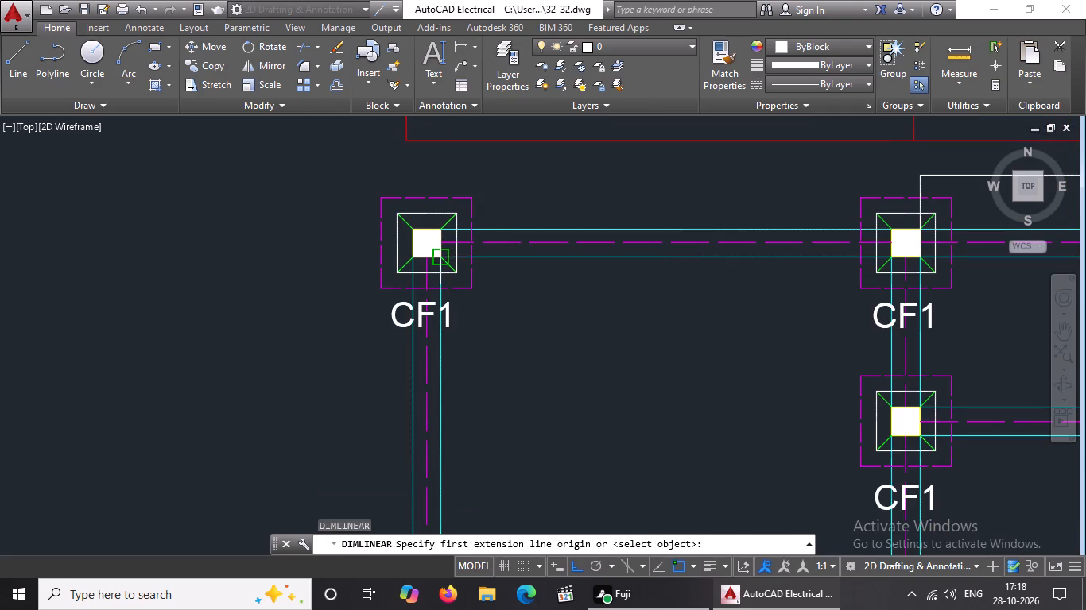
{"action": "left_click", "coordinate": [440, 263]}
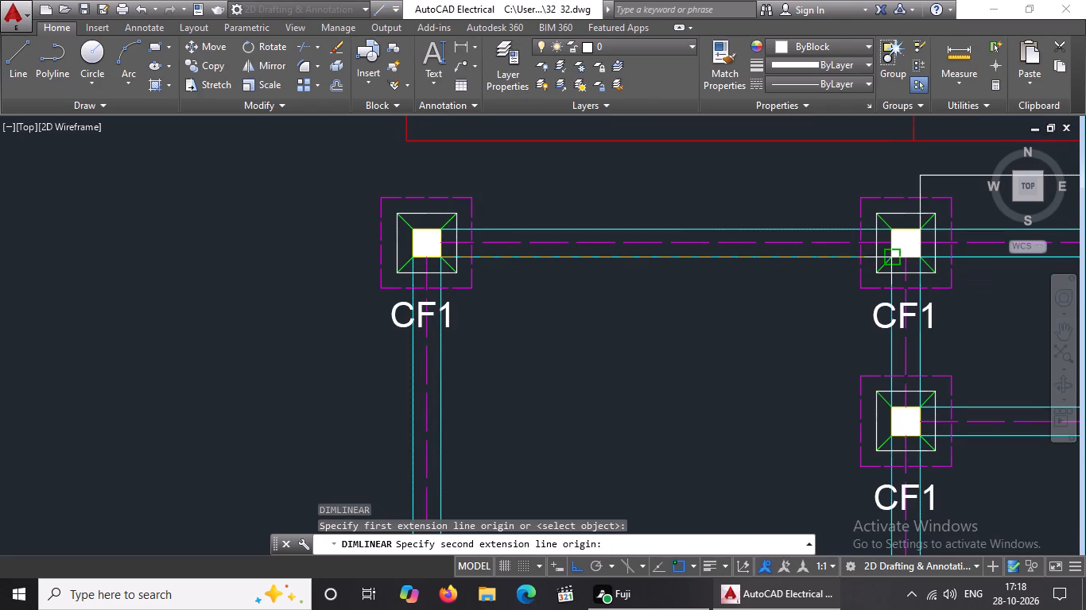
{"action": "left_click", "coordinate": [890, 262]}
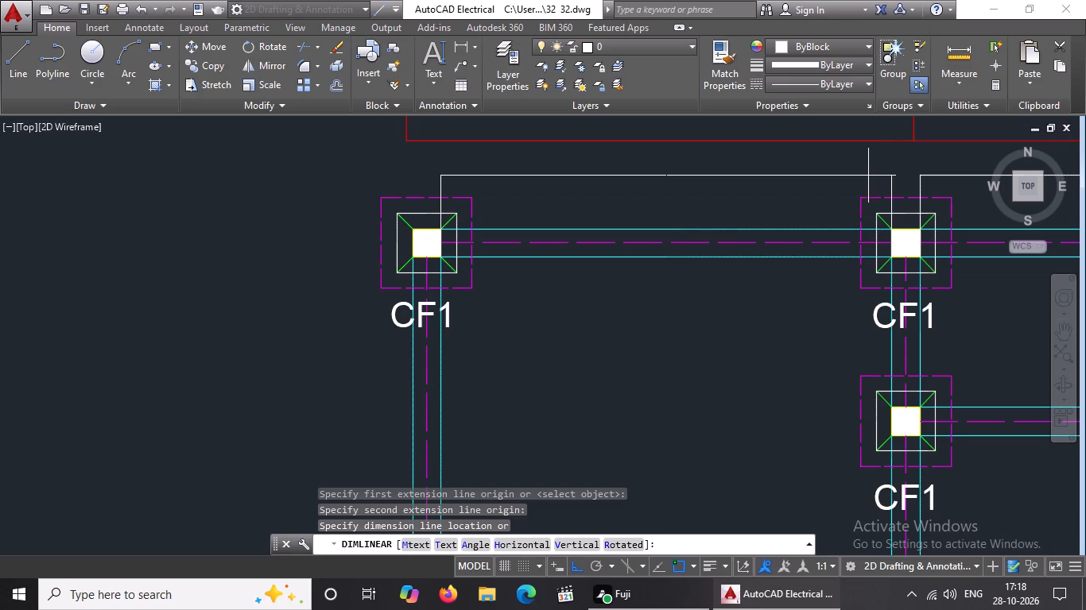
{"action": "left_click", "coordinate": [868, 175]}
{"action": "scroll", "coordinate": [868, 176], "scroll_direction": "down", "scroll_amount": 4}
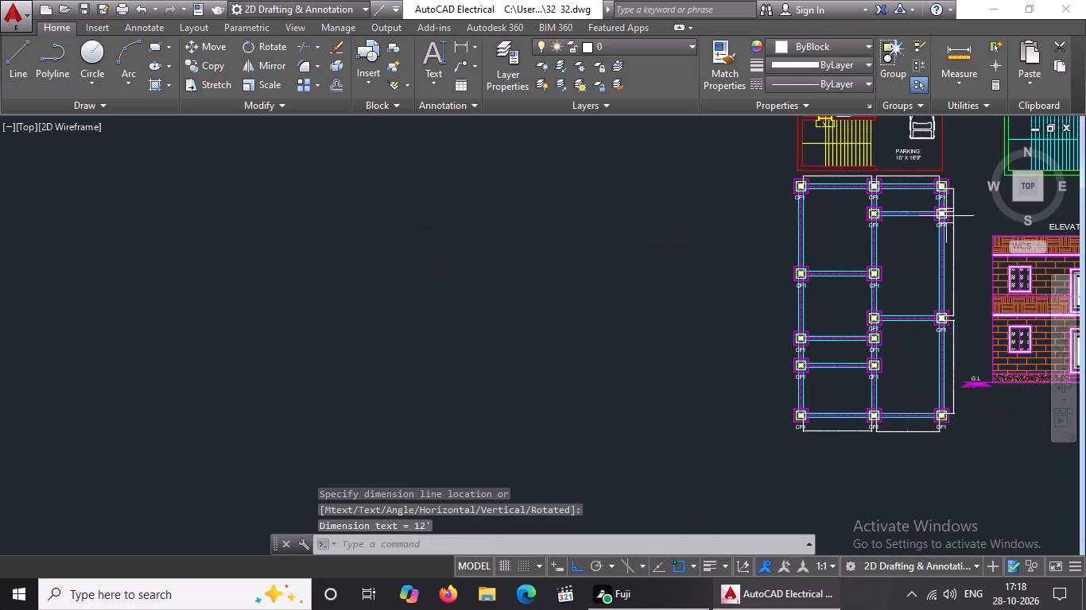
{"action": "key", "text": "Escape"}
Add a vertical linear dimension between the top two columns of the footing layout's left-hand line, placed outside the layout.
{"action": "type", "text": "DIMLIN"}
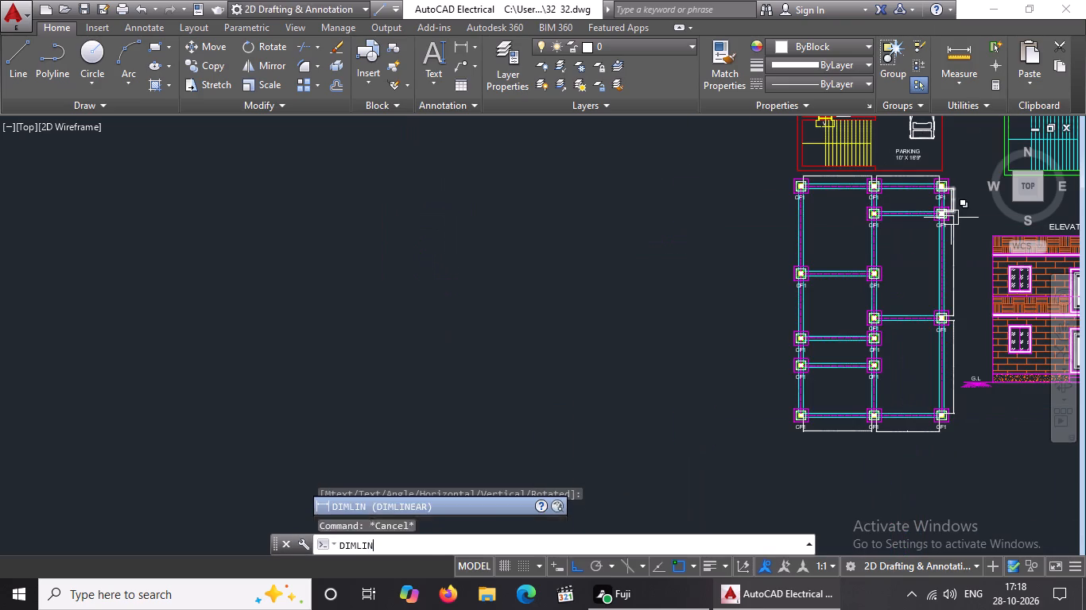
{"action": "key", "text": "Return"}
{"action": "scroll", "coordinate": [947, 210], "scroll_direction": "up", "scroll_amount": 3}
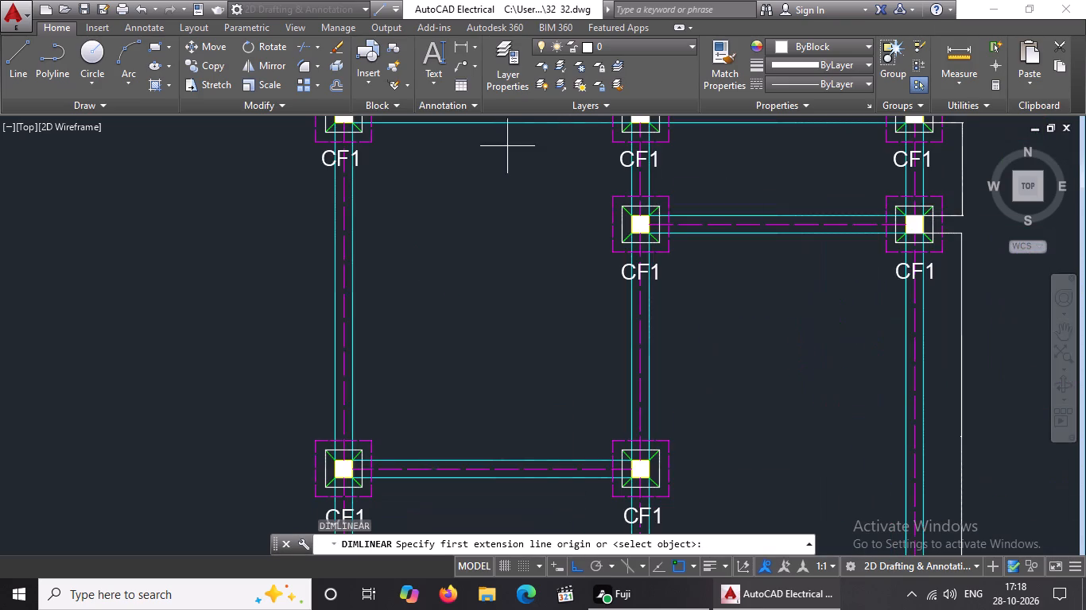
{"action": "scroll", "coordinate": [491, 160], "scroll_direction": "down", "scroll_amount": 2}
{"action": "scroll", "coordinate": [450, 153], "scroll_direction": "up", "scroll_amount": 4}
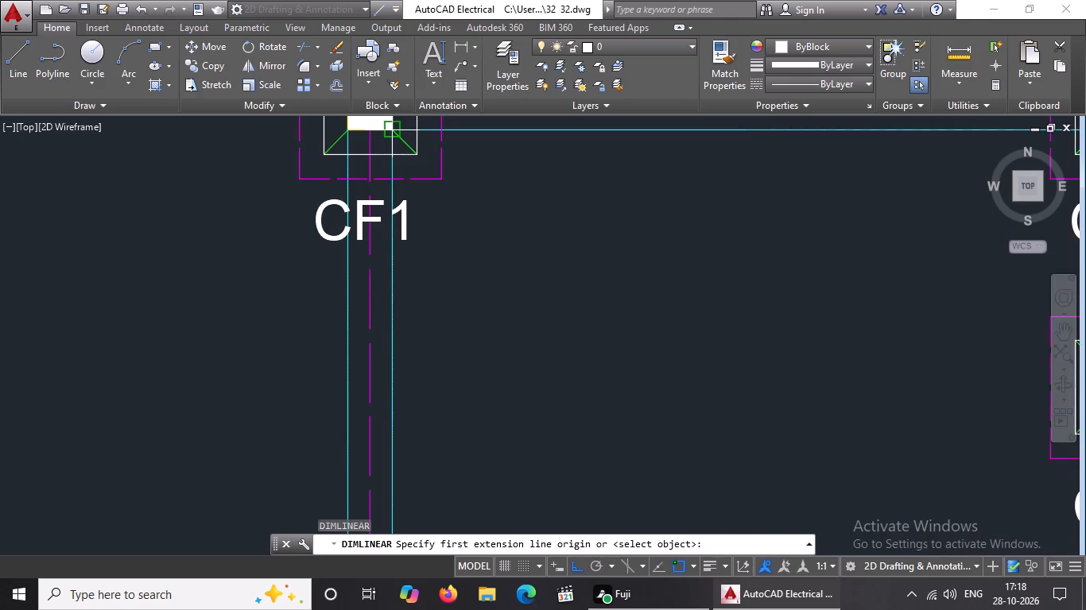
{"action": "left_click", "coordinate": [390, 131]}
{"action": "scroll", "coordinate": [405, 222], "scroll_direction": "down", "scroll_amount": 3}
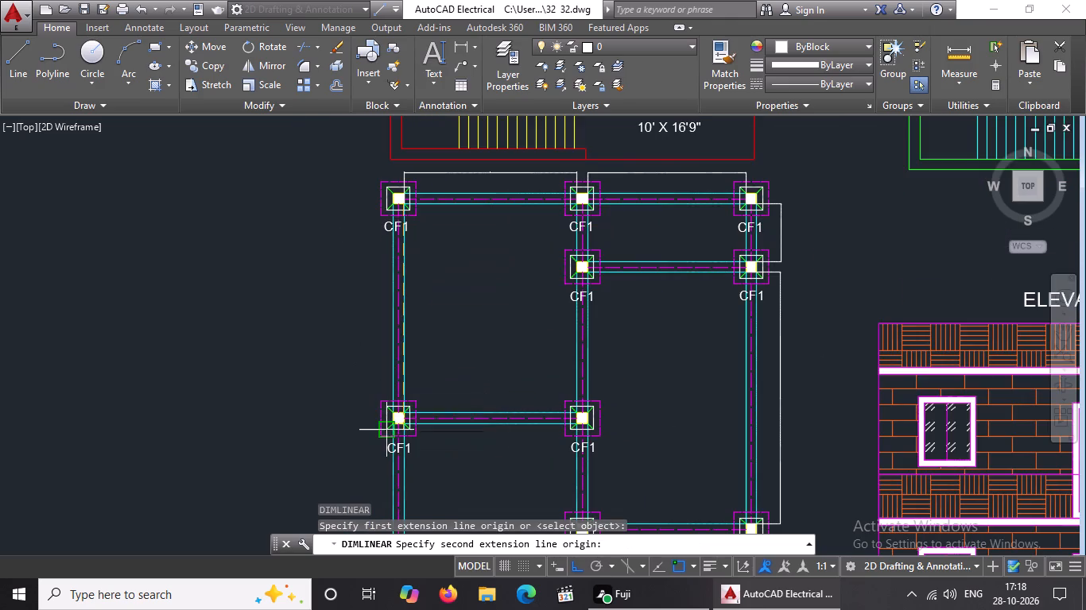
{"action": "scroll", "coordinate": [395, 431], "scroll_direction": "up", "scroll_amount": 3}
{"action": "left_click", "coordinate": [421, 363]}
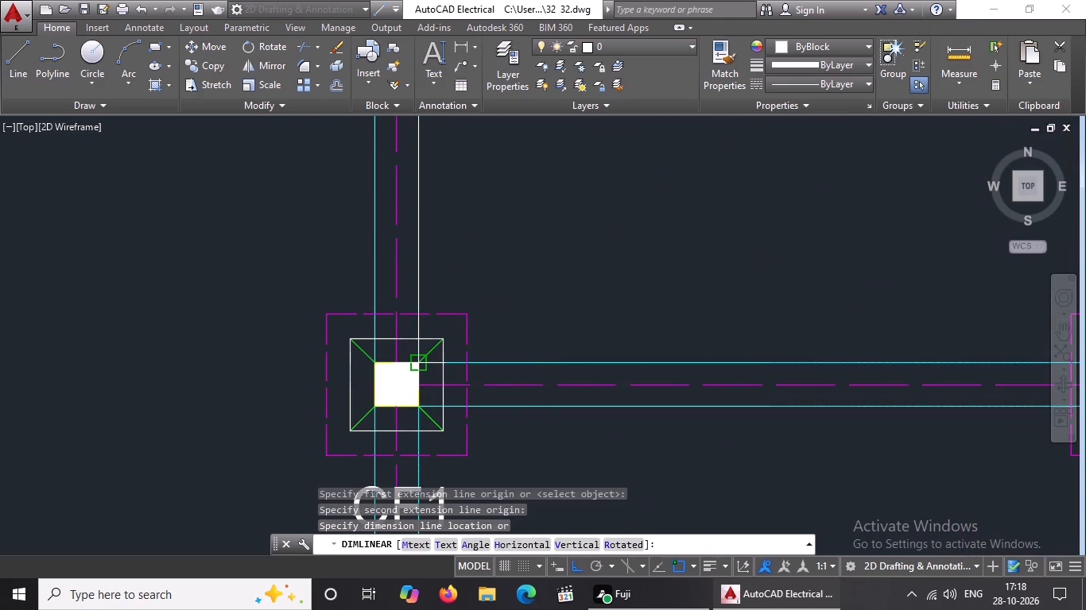
{"action": "scroll", "coordinate": [413, 377], "scroll_direction": "down", "scroll_amount": 5}
{"action": "scroll", "coordinate": [374, 364], "scroll_direction": "up", "scroll_amount": 2}
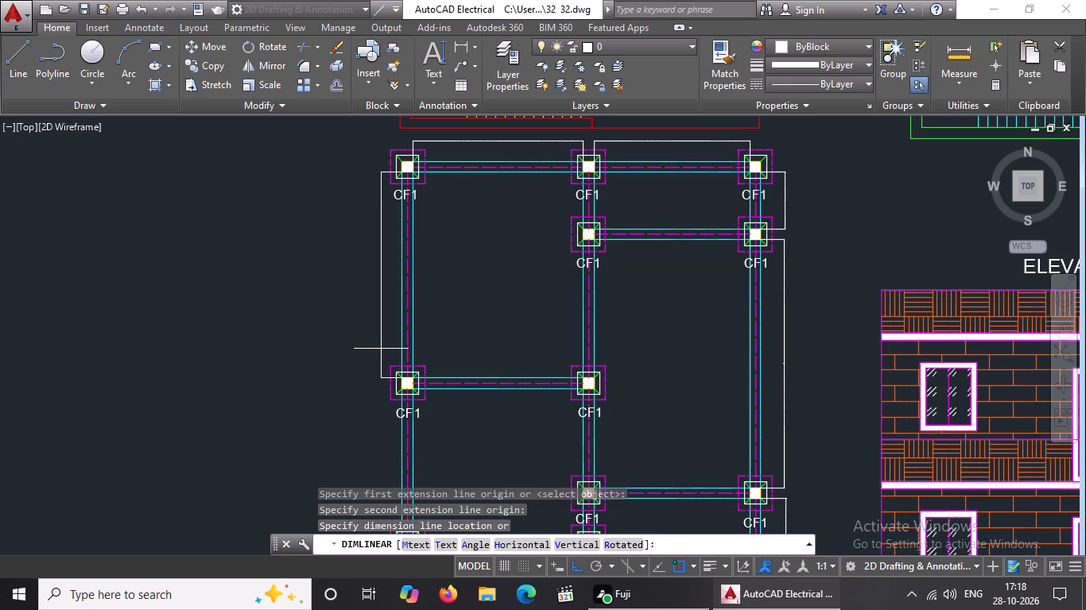
{"action": "left_click", "coordinate": [378, 350]}
{"action": "scroll", "coordinate": [435, 330], "scroll_direction": "down", "scroll_amount": 2}
{"action": "key", "text": "Escape"}
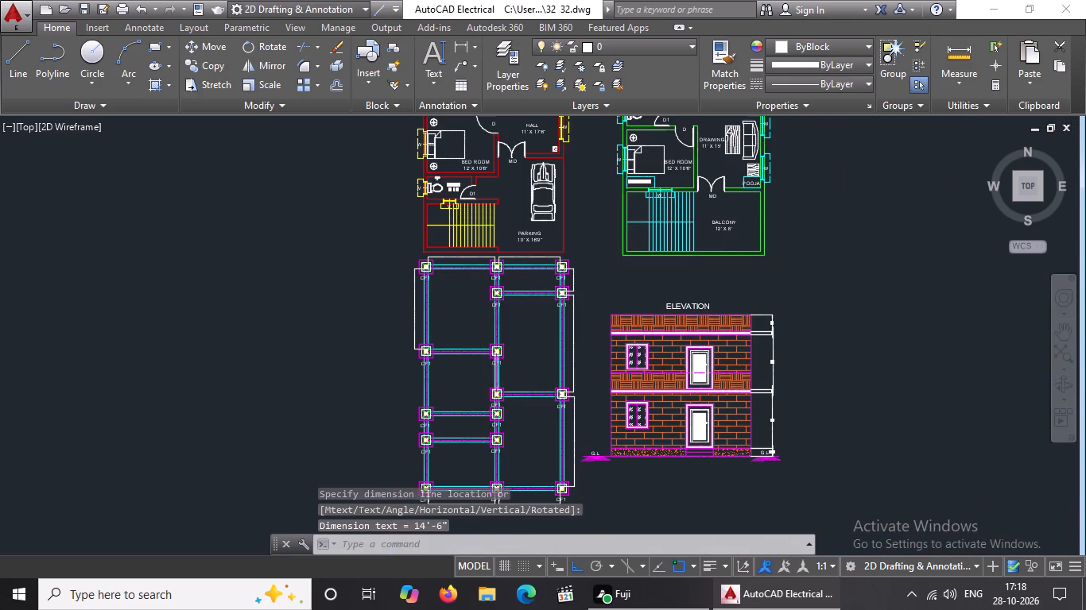
Add a vertical linear dimension between the second and third columns of the footing layout's left-hand line, in line with the dimension above.
{"action": "type", "text": "DIMLIN"}
{"action": "key", "text": "Return"}
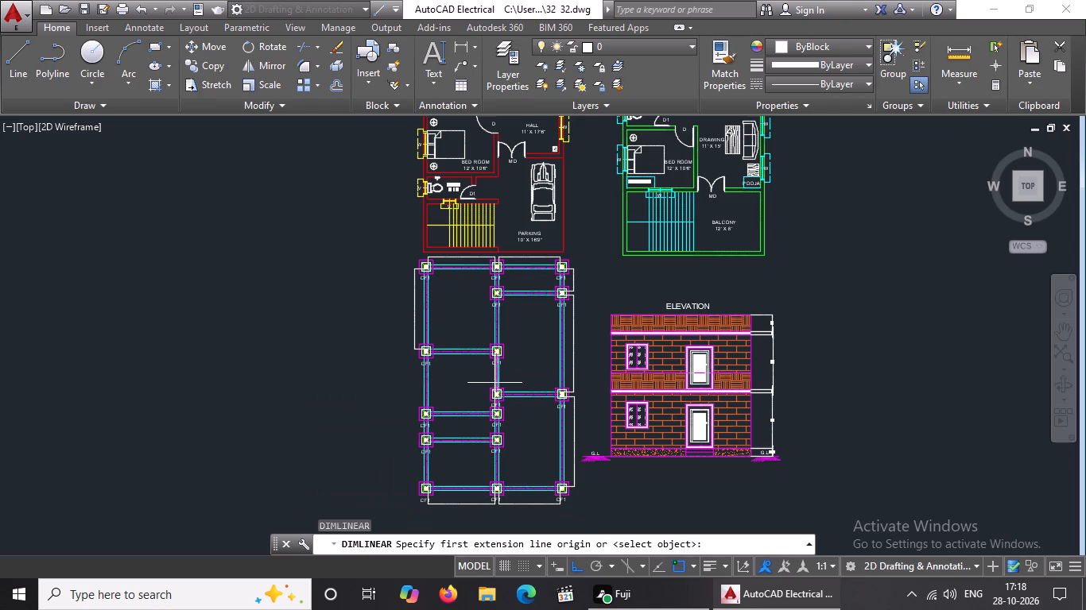
{"action": "scroll", "coordinate": [431, 385], "scroll_direction": "up", "scroll_amount": 4}
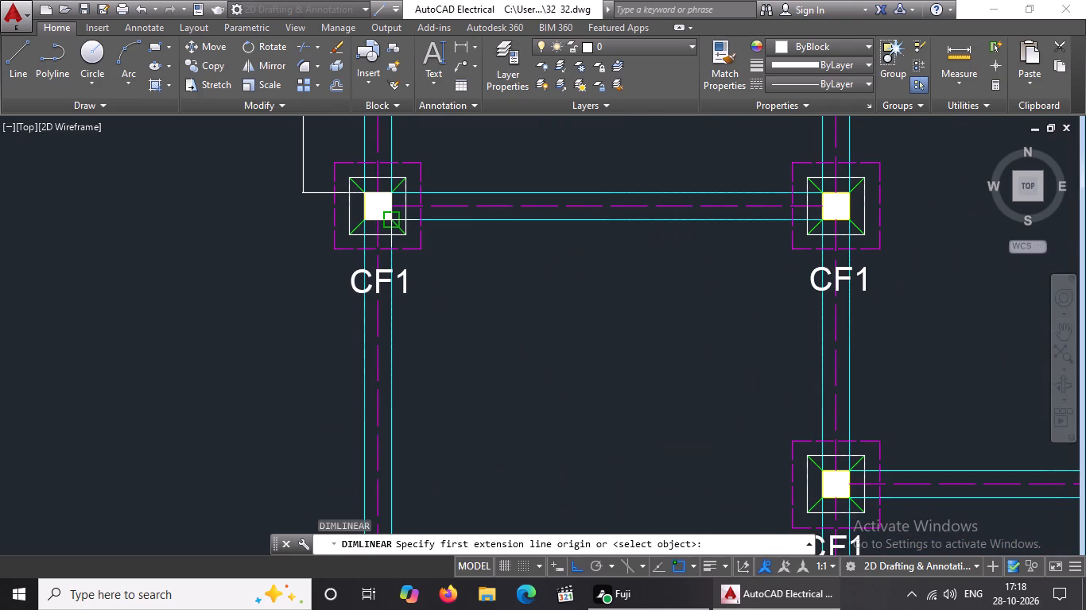
{"action": "left_click", "coordinate": [392, 217]}
{"action": "scroll", "coordinate": [394, 268], "scroll_direction": "down", "scroll_amount": 3}
{"action": "scroll", "coordinate": [402, 353], "scroll_direction": "up", "scroll_amount": 3}
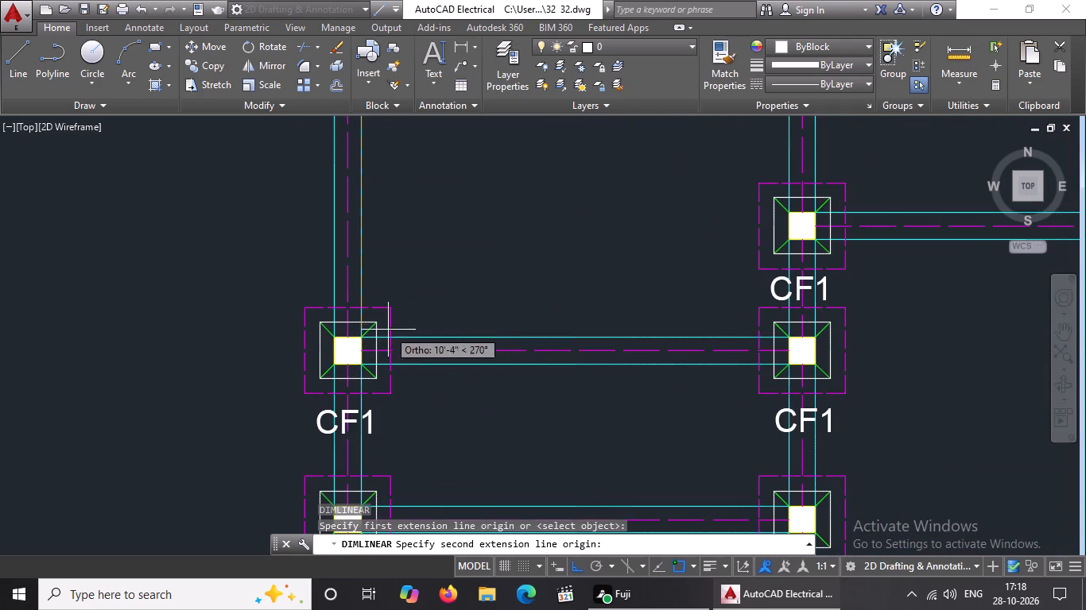
{"action": "left_click", "coordinate": [363, 338]}
{"action": "scroll", "coordinate": [361, 337], "scroll_direction": "down", "scroll_amount": 4}
{"action": "scroll", "coordinate": [351, 332], "scroll_direction": "up", "scroll_amount": 2}
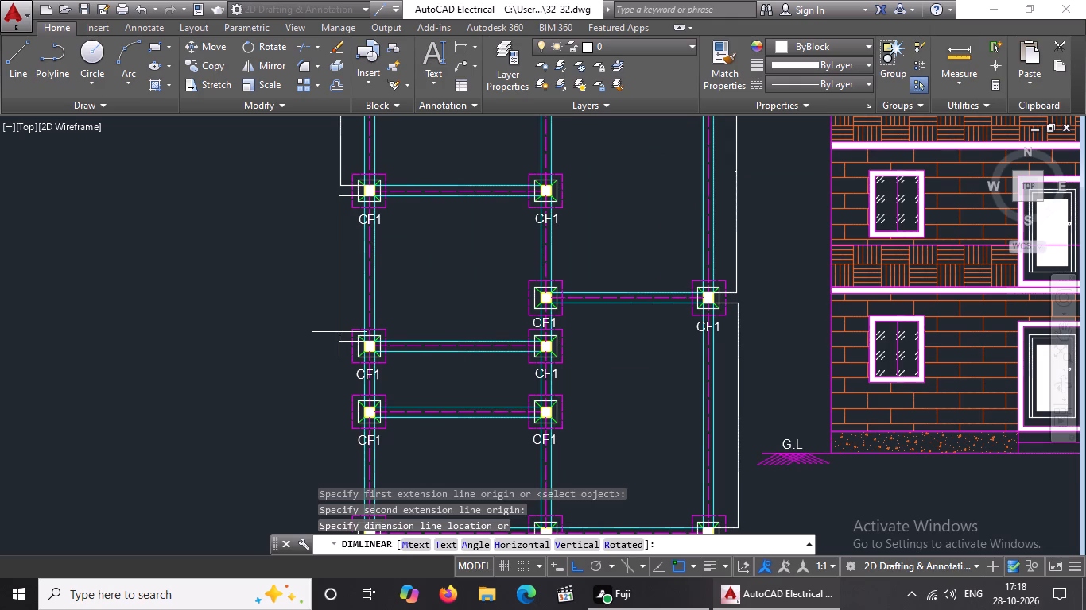
{"action": "left_click", "coordinate": [339, 331]}
{"action": "scroll", "coordinate": [440, 320], "scroll_direction": "down", "scroll_amount": 3}
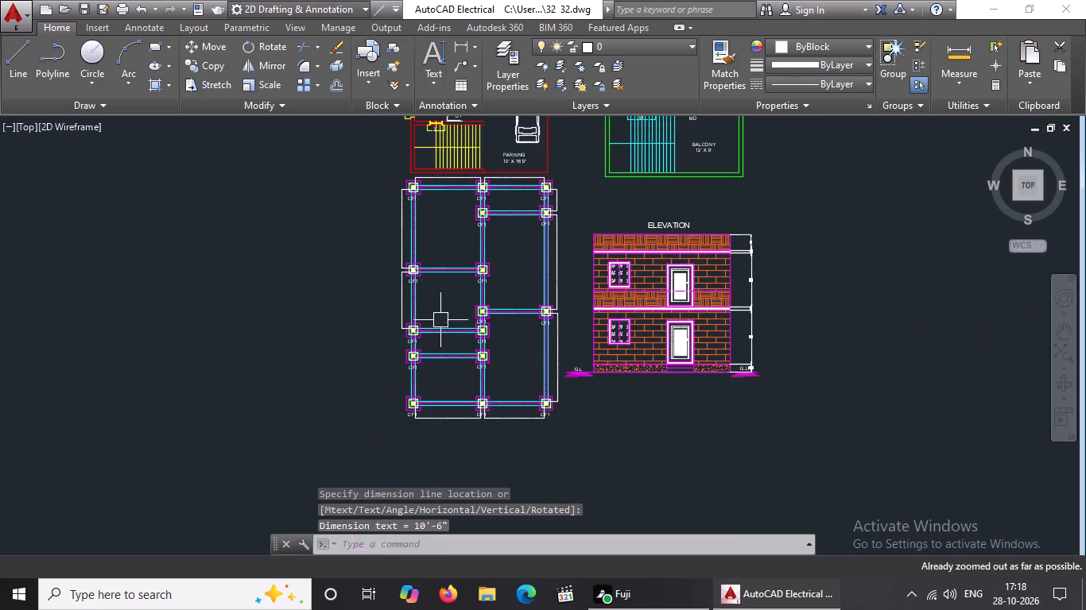
{"action": "key", "text": "Escape"}
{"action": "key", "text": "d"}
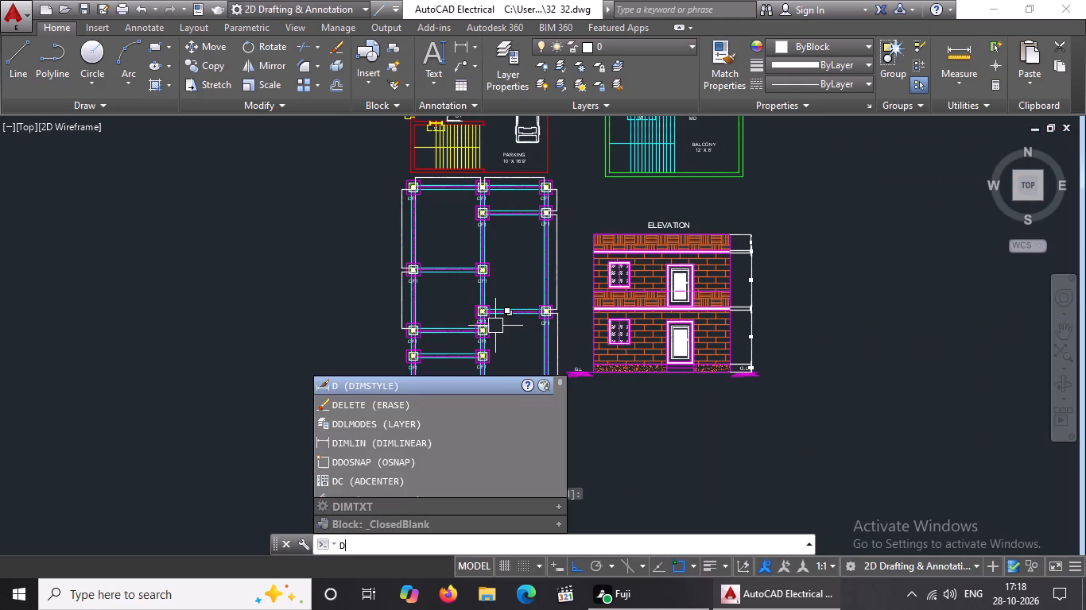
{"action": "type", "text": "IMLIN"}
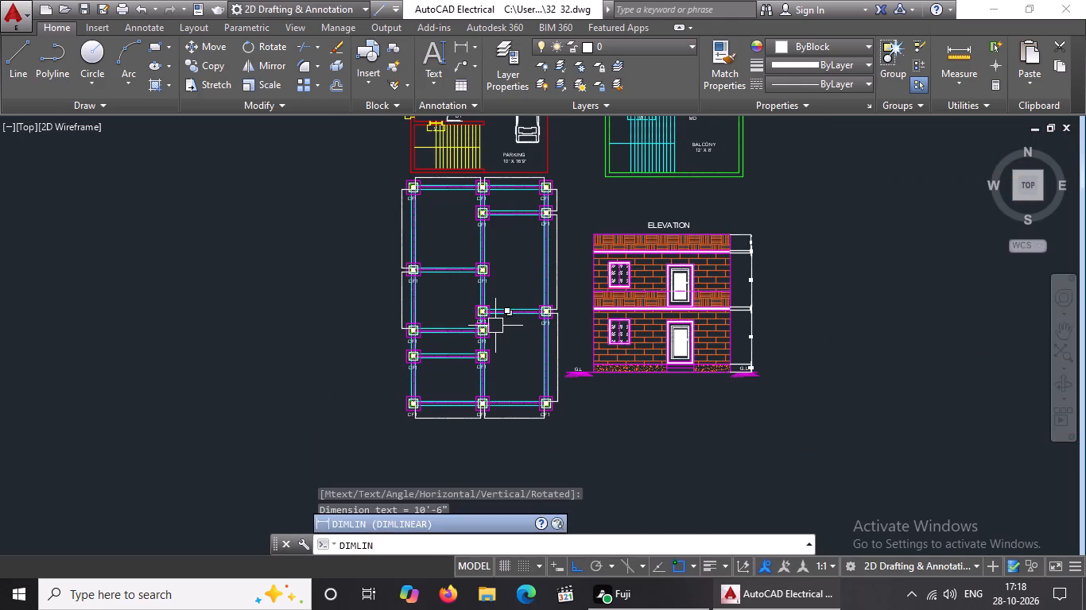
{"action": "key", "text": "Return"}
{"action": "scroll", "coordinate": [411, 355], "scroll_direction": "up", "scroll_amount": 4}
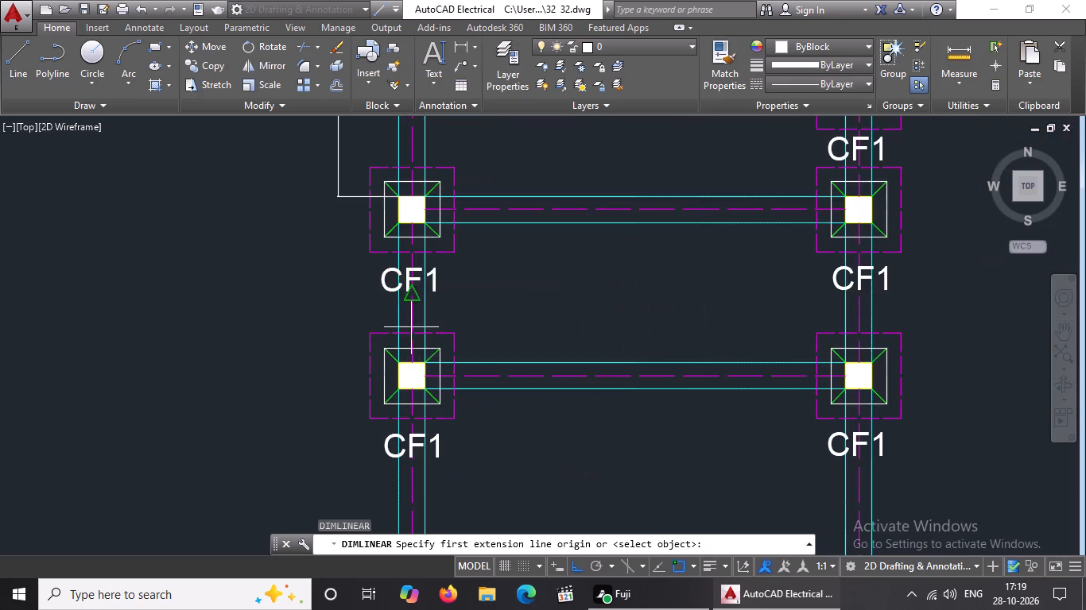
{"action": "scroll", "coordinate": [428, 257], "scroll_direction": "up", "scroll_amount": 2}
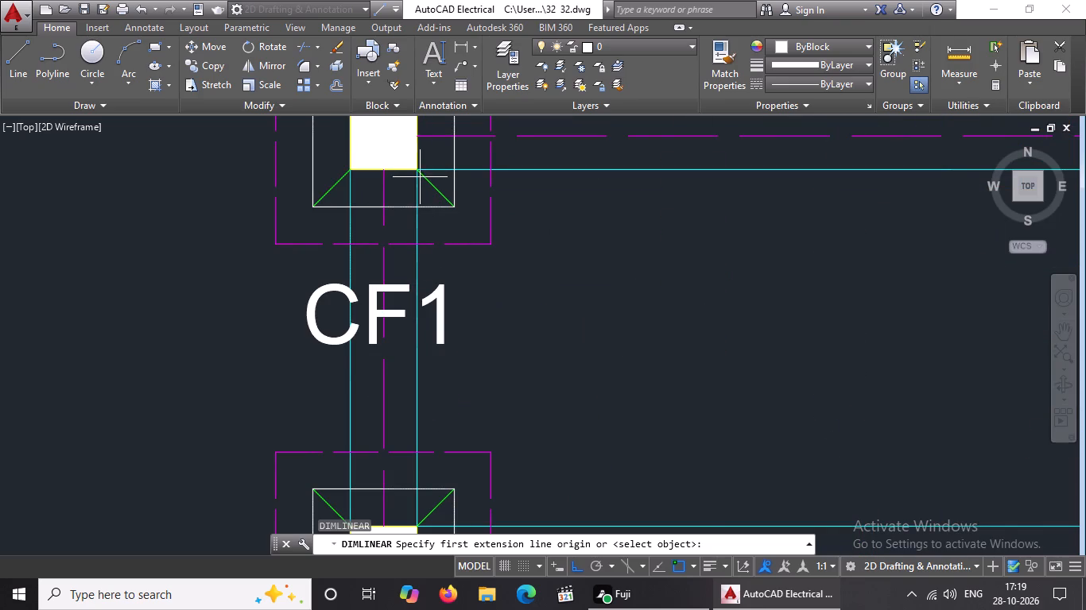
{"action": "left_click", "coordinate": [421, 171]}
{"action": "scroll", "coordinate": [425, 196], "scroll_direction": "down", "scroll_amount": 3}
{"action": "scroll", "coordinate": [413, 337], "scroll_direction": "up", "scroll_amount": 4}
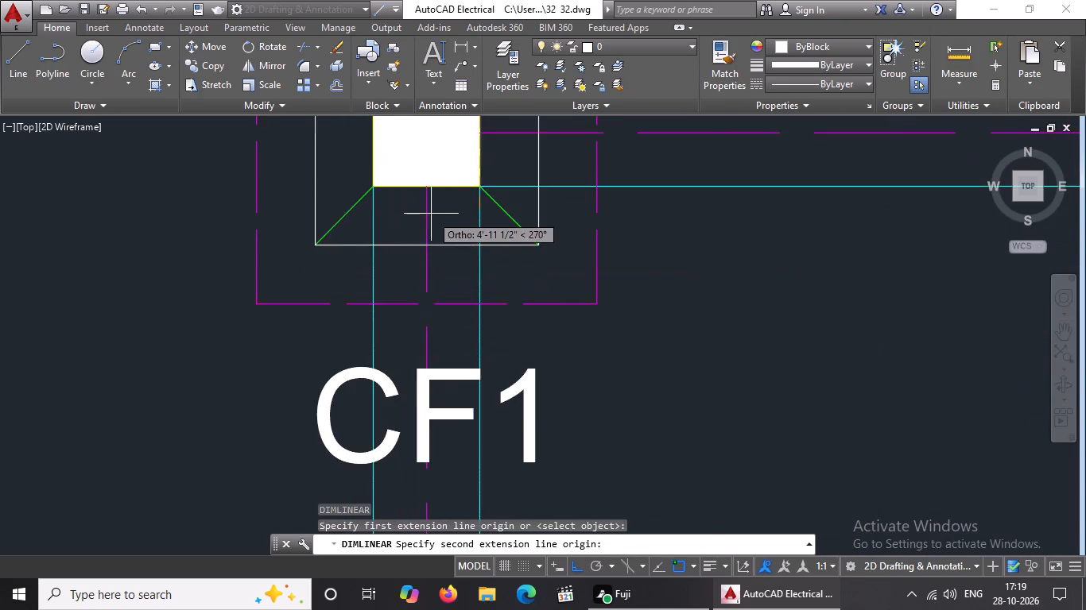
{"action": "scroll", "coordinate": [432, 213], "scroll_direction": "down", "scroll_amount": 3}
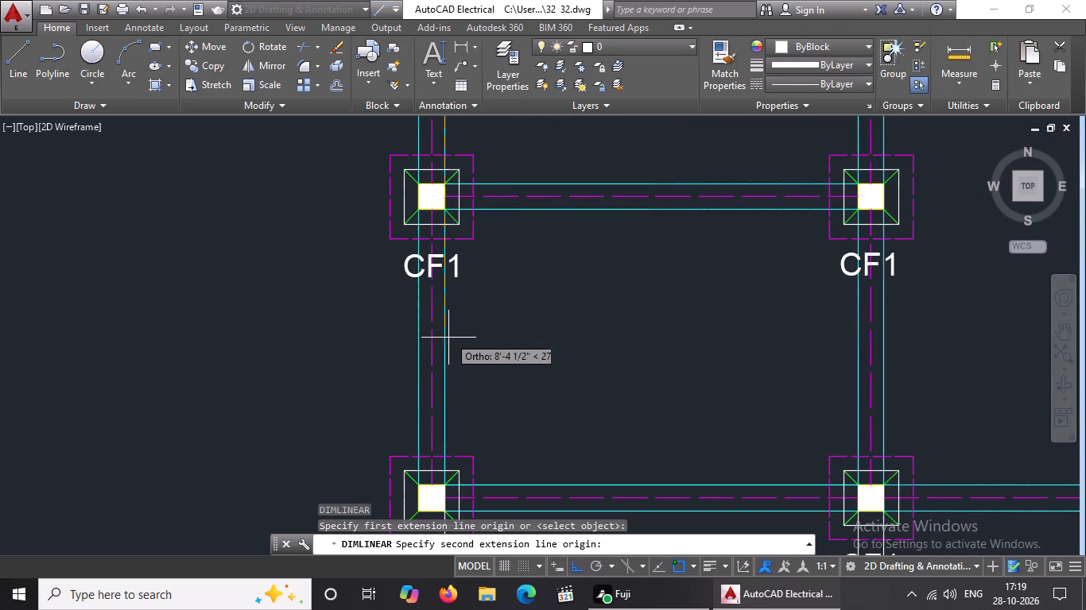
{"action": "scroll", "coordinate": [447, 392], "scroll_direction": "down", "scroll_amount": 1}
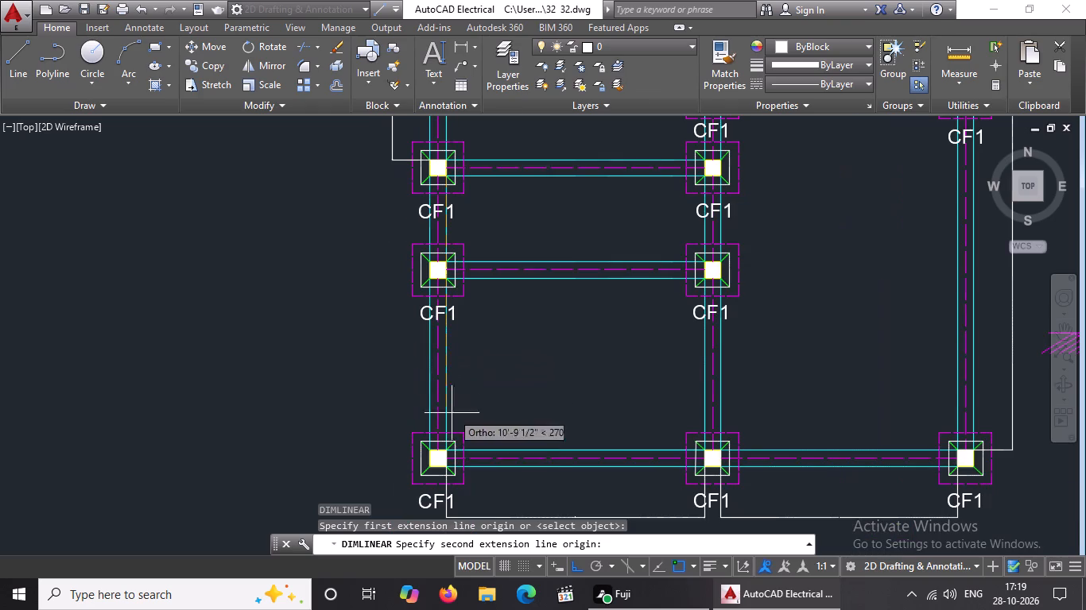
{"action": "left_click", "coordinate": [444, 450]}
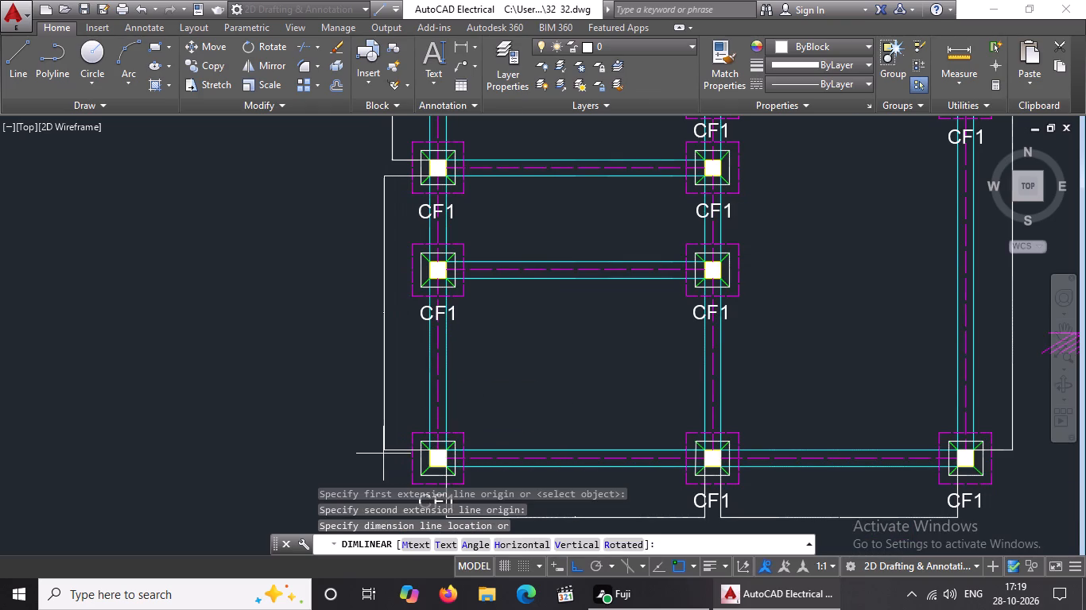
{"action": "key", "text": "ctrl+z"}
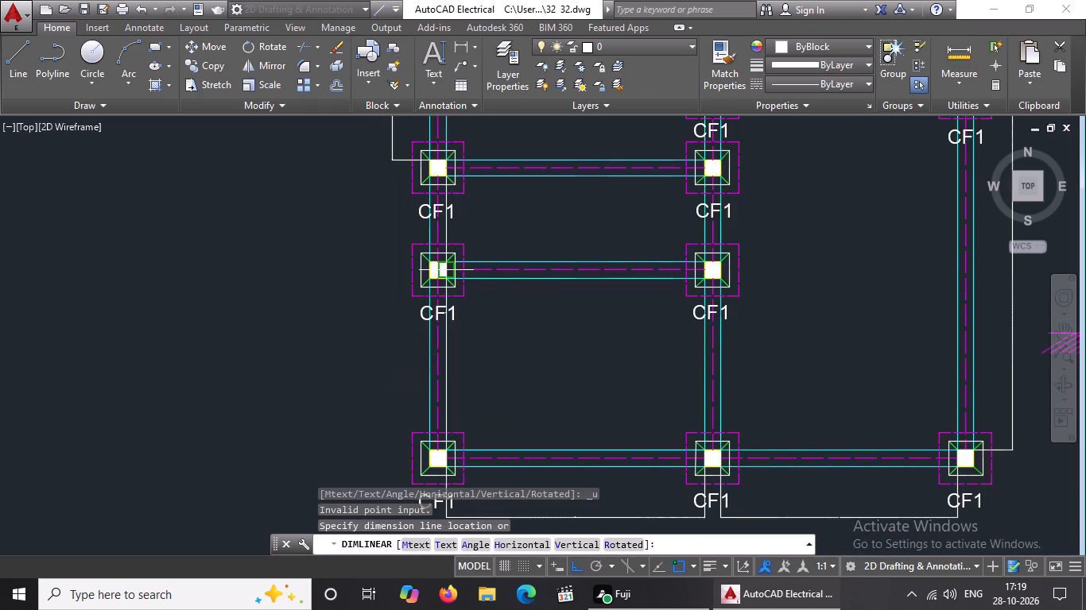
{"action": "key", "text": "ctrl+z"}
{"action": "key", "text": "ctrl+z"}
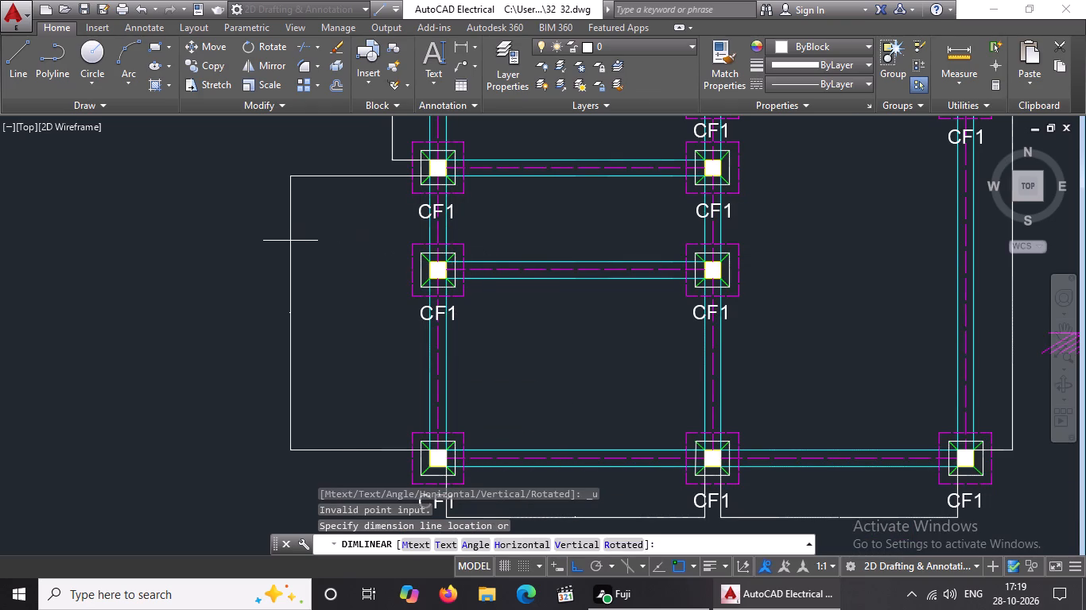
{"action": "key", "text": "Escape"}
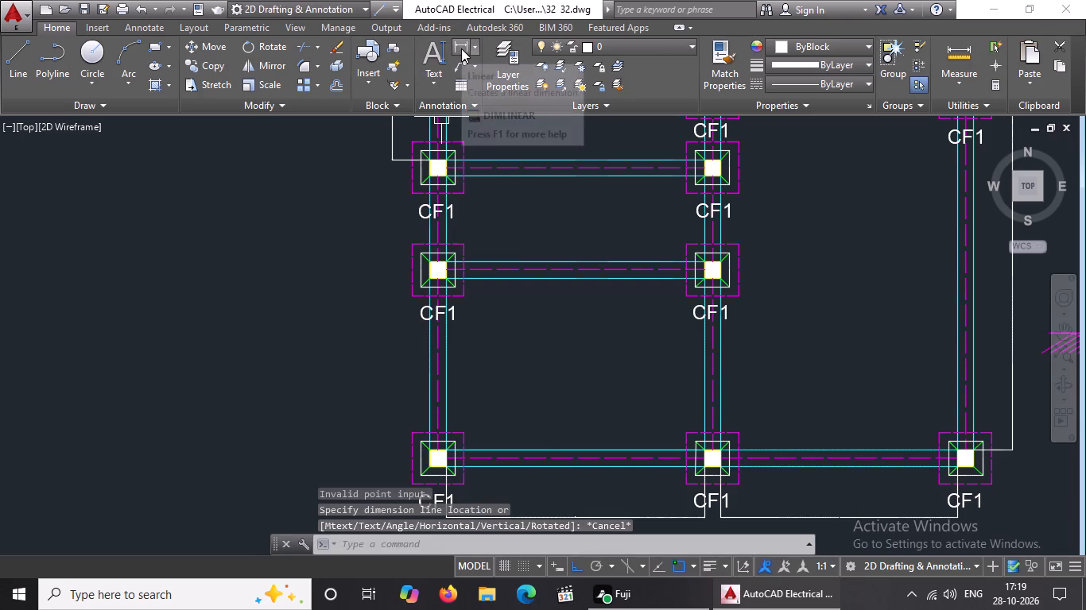
Add a vertical linear dimension between the third and fourth columns of the left-hand line, in line with the dimension above.
{"action": "left_click", "coordinate": [461, 48]}
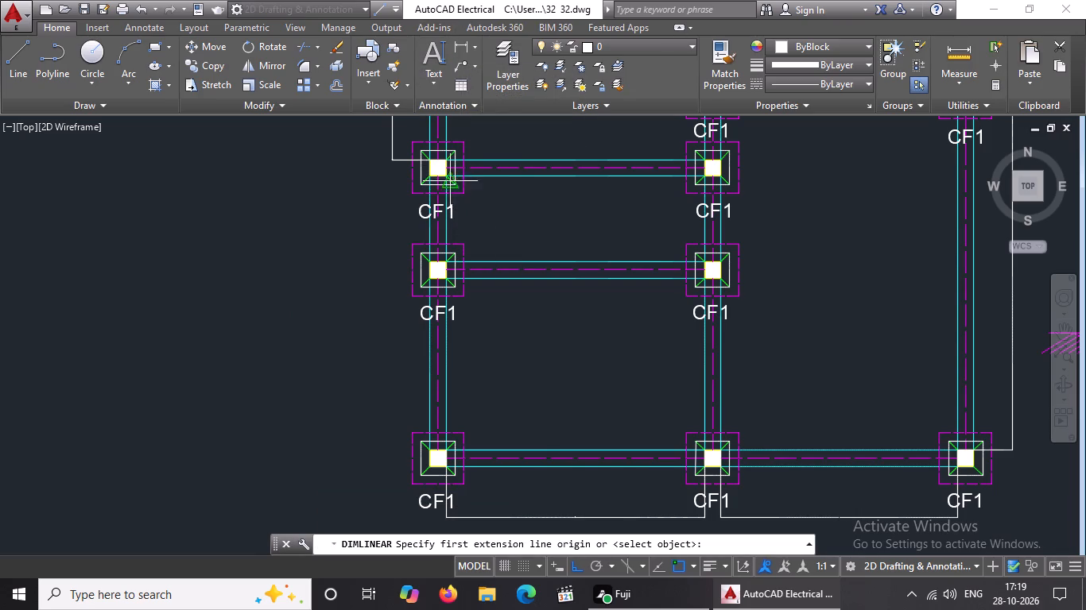
{"action": "left_click", "coordinate": [444, 176]}
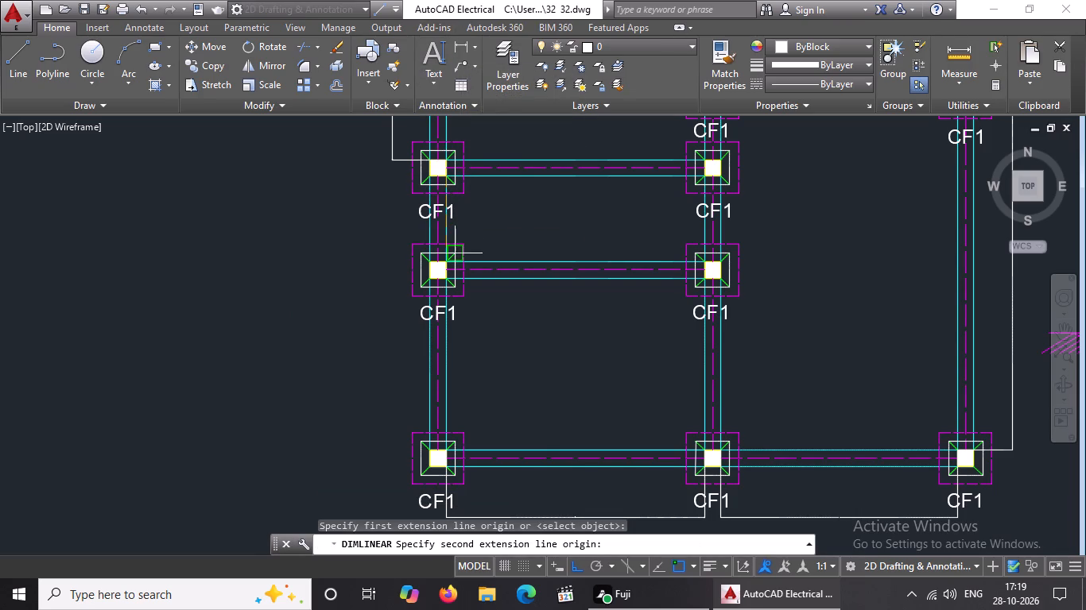
{"action": "left_click", "coordinate": [440, 266]}
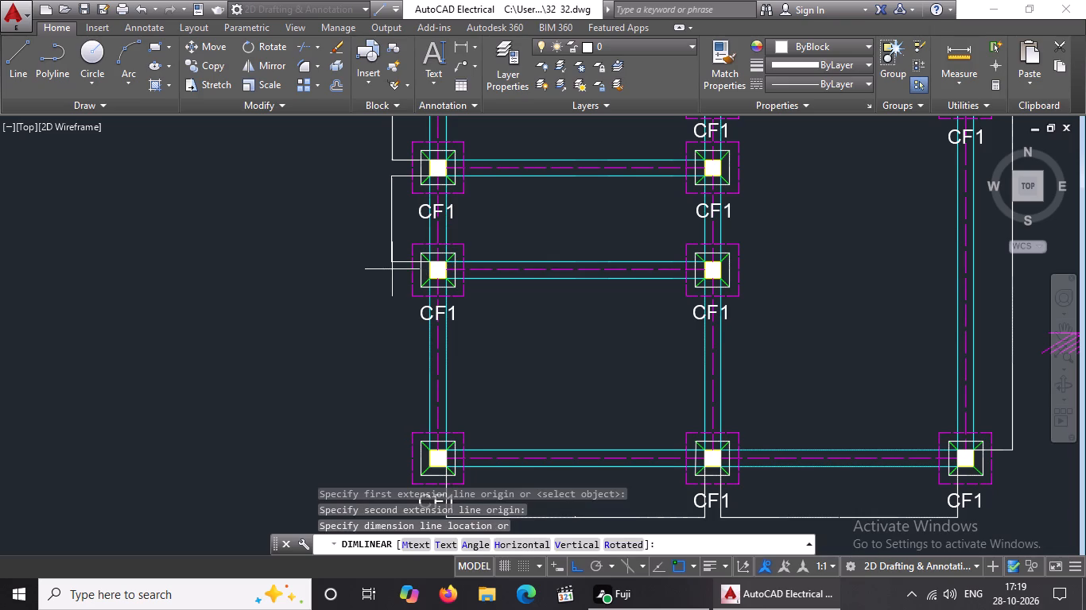
{"action": "left_click", "coordinate": [393, 268]}
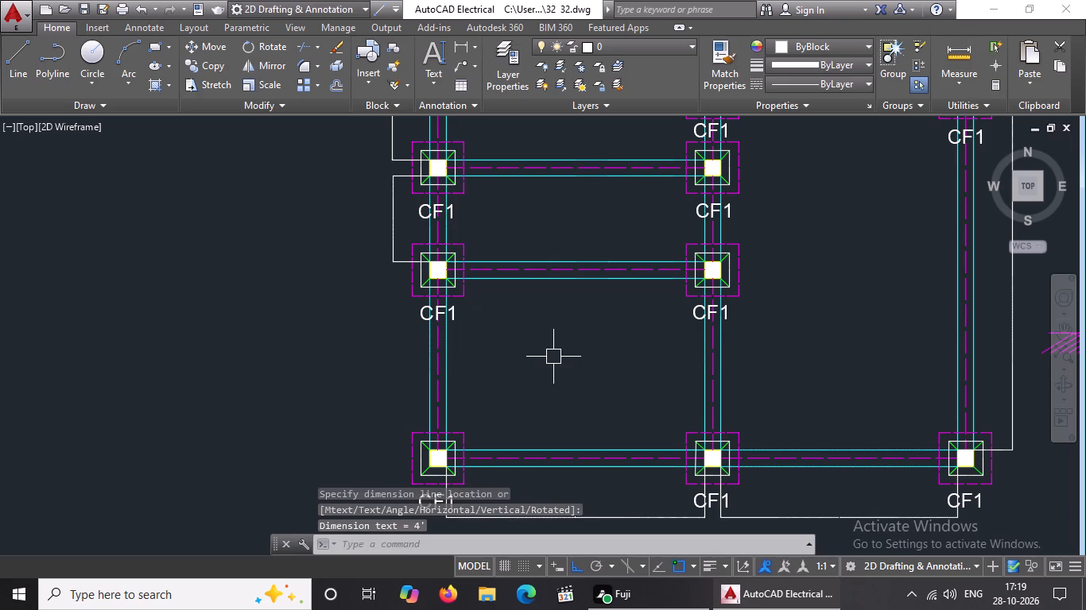
{"action": "key", "text": "Escape"}
Add a vertical linear dimension between the bottom two columns of the left-hand line, in line with the dimensions above.
{"action": "type", "text": "DIMLIN"}
{"action": "key", "text": "Return"}
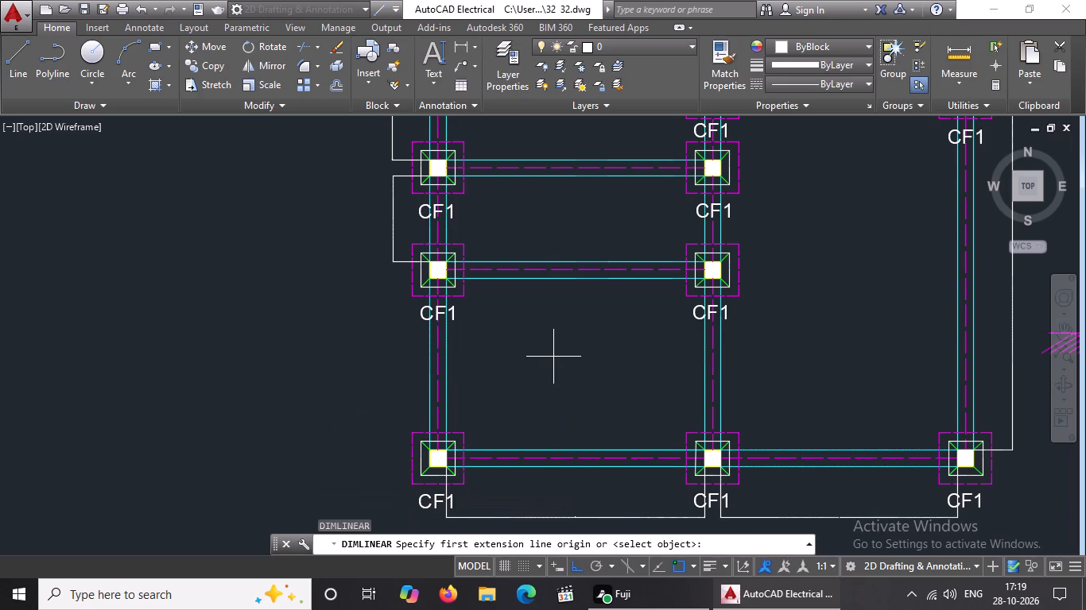
{"action": "left_click", "coordinate": [446, 450]}
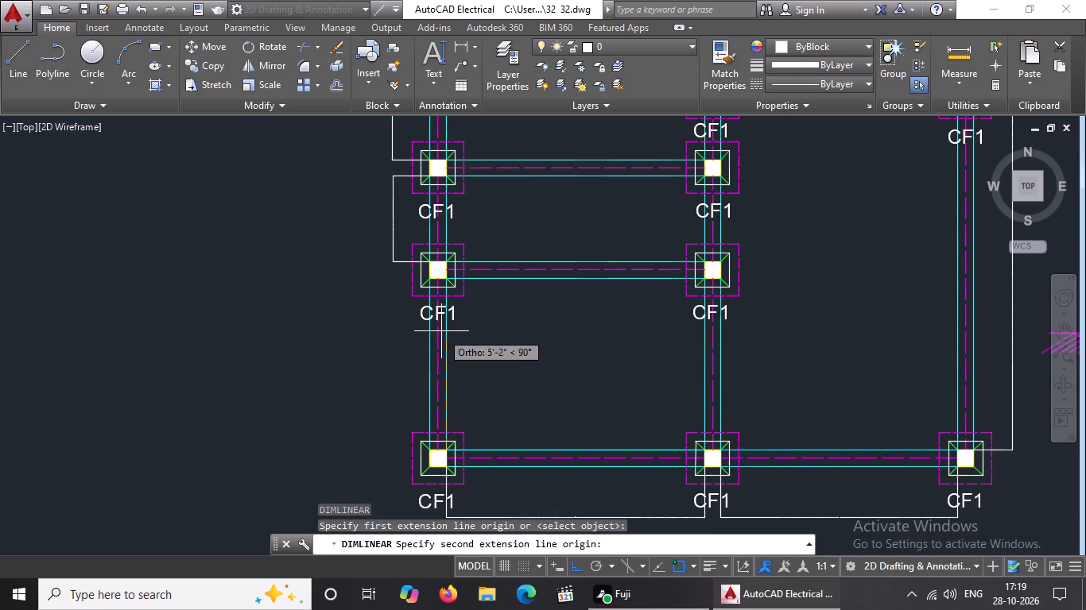
{"action": "left_click", "coordinate": [446, 280]}
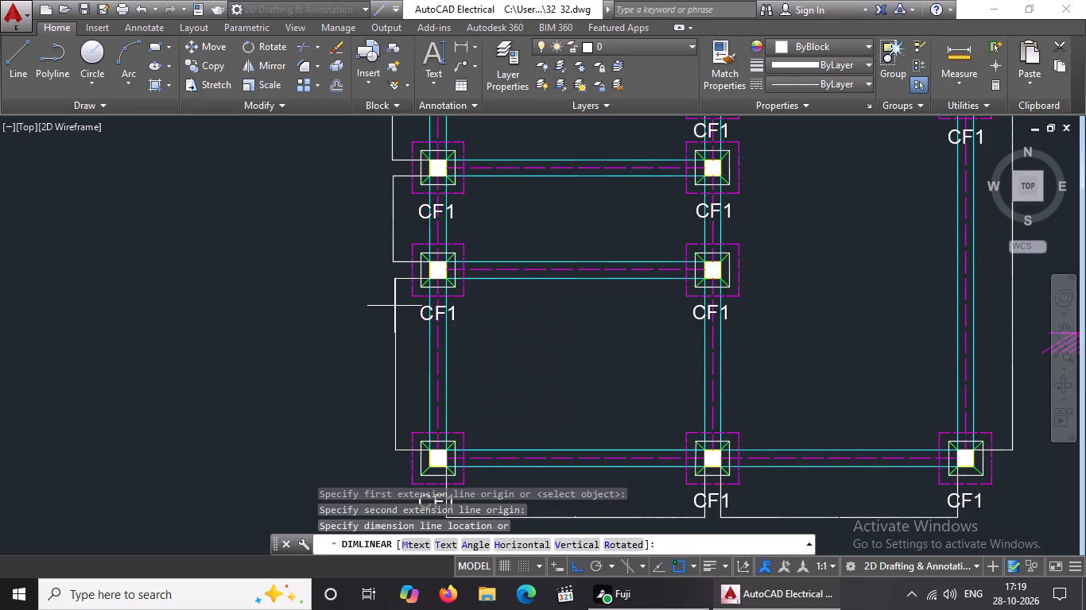
{"action": "left_click", "coordinate": [394, 307]}
Set the arrow size of the footing layout's bottom-row dimension between the left and middle columns to 5".
{"action": "scroll", "coordinate": [569, 362], "scroll_direction": "down", "scroll_amount": 3}
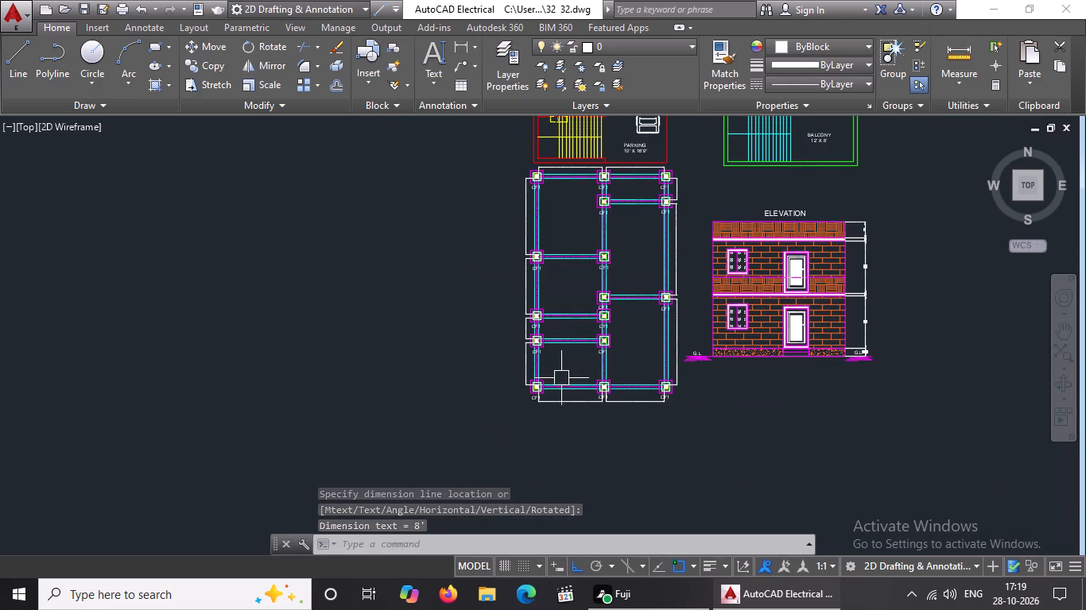
{"action": "left_click", "coordinate": [549, 402]}
{"action": "right_click", "coordinate": [598, 440]}
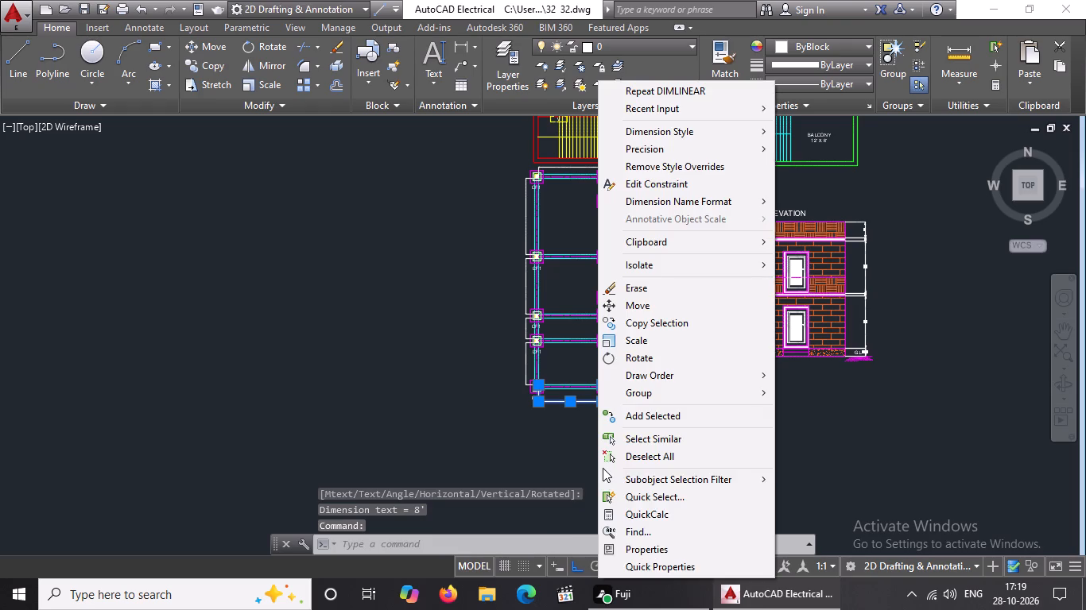
{"action": "left_click", "coordinate": [642, 551]}
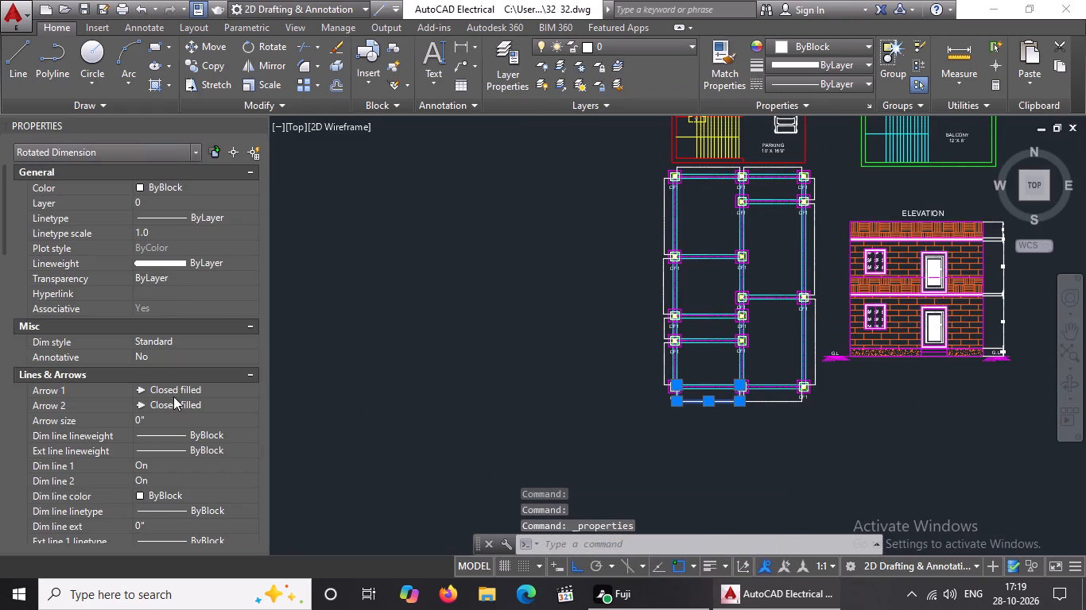
{"action": "left_click", "coordinate": [175, 417]}
{"action": "key", "text": "BackSpace"}
{"action": "key", "text": "BackSpace"}
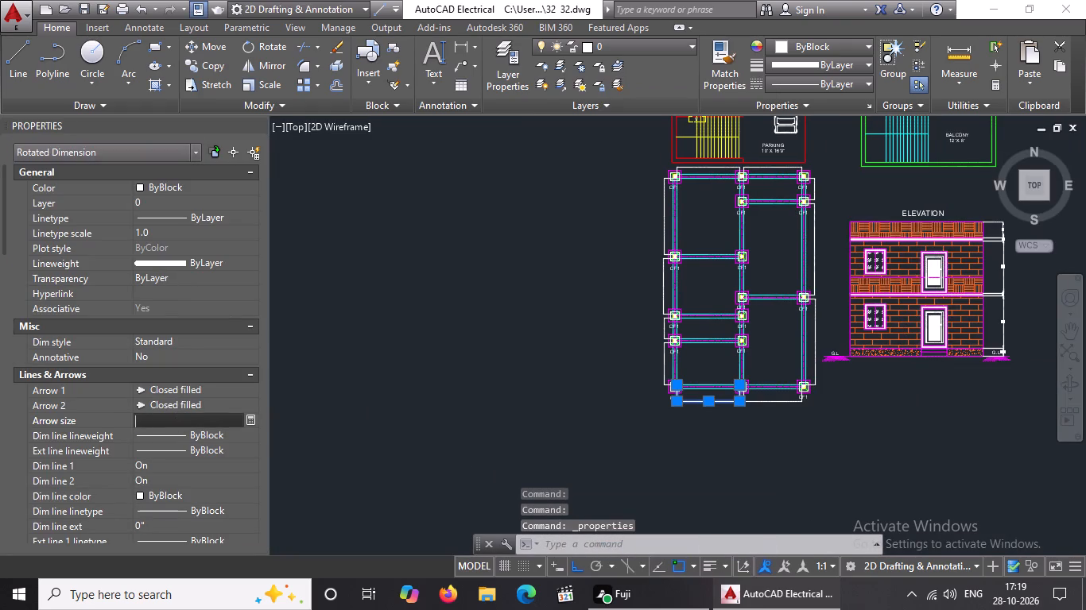
{"action": "key", "text": "5"}
{"action": "key", "text": "shift+quotedbl"}
{"action": "key", "text": "Return"}
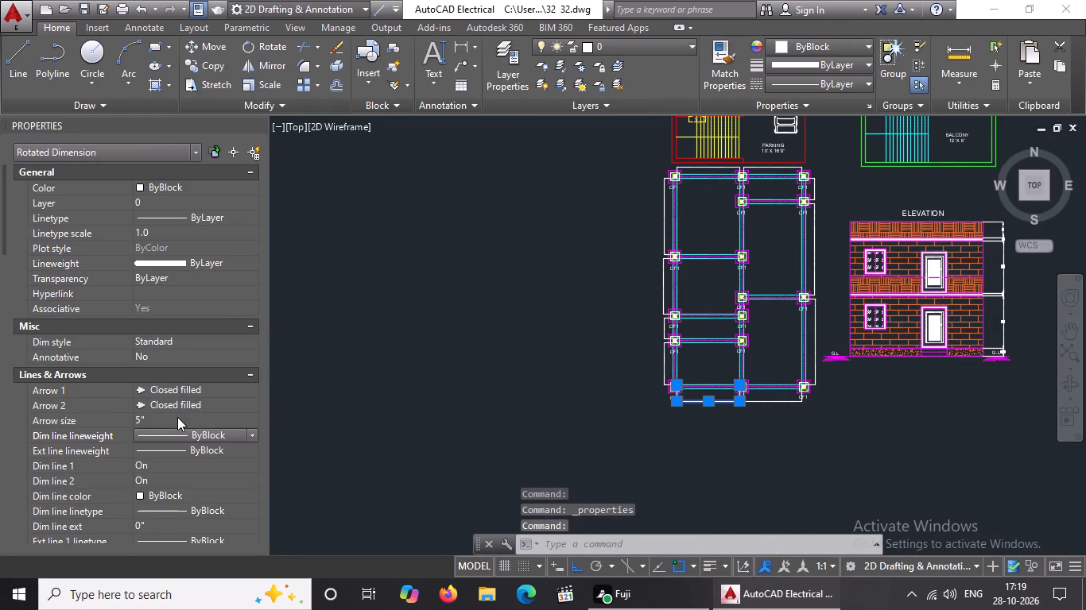
Set the text height of the same bottom-row dimension to 5" and clear the selection.
{"action": "scroll", "coordinate": [177, 417], "scroll_direction": "up", "scroll_amount": 3}
{"action": "scroll", "coordinate": [177, 417], "scroll_direction": "down", "scroll_amount": 3}
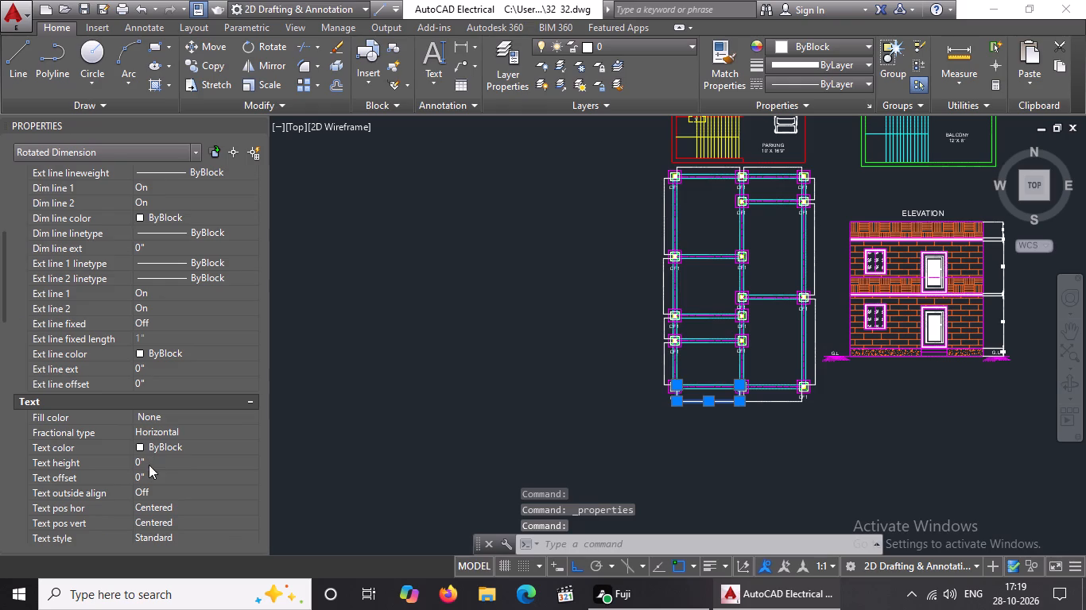
{"action": "left_click", "coordinate": [149, 465]}
{"action": "key", "text": "BackSpace"}
{"action": "key", "text": "BackSpace"}
{"action": "key", "text": "5"}
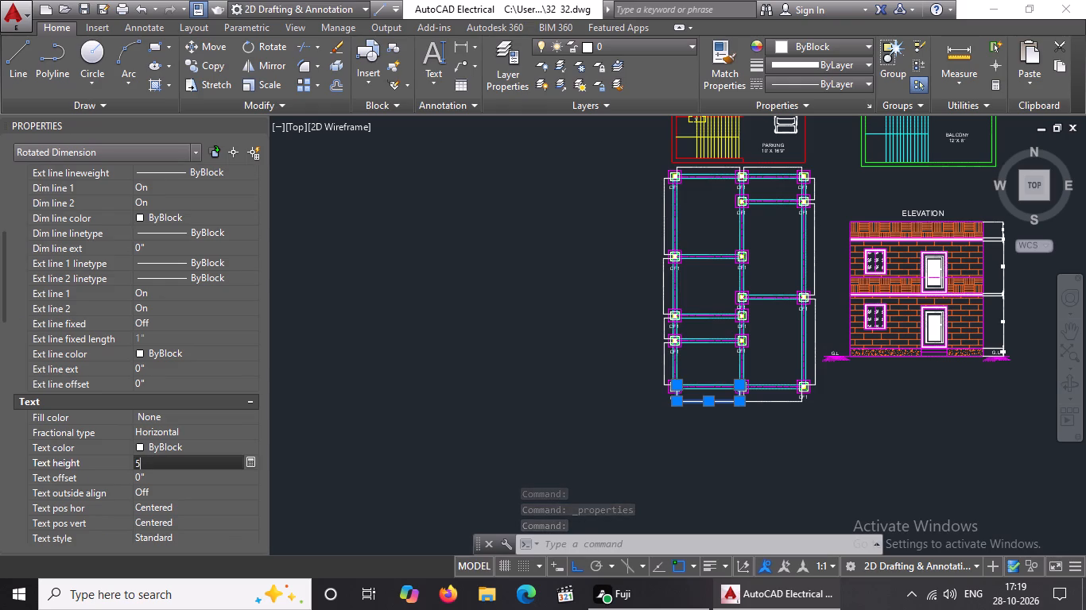
{"action": "key", "text": "shift+quotedbl"}
{"action": "key", "text": "Return"}
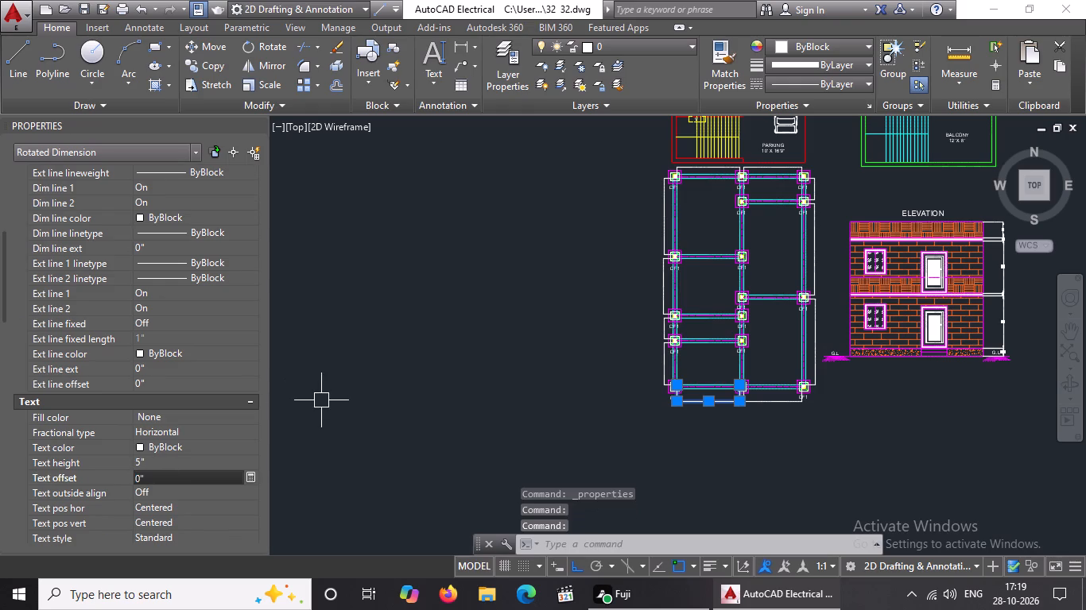
{"action": "key", "text": "Escape"}
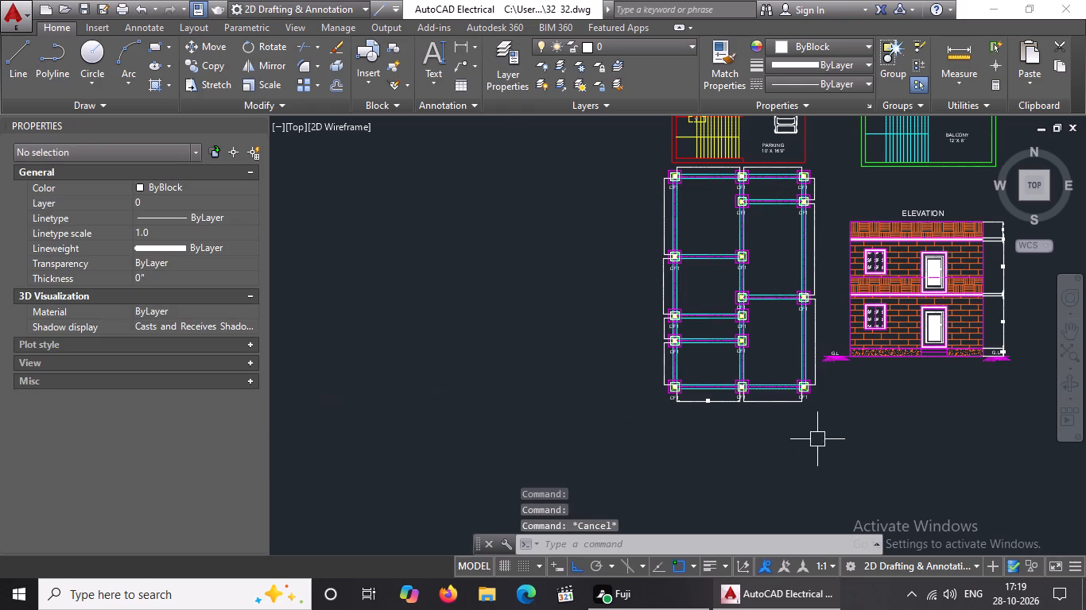
Set the arrow size of the bottom-row dimension between the middle and right columns to 5".
{"action": "scroll", "coordinate": [762, 398], "scroll_direction": "up", "scroll_amount": 2}
{"action": "left_click", "coordinate": [770, 411]}
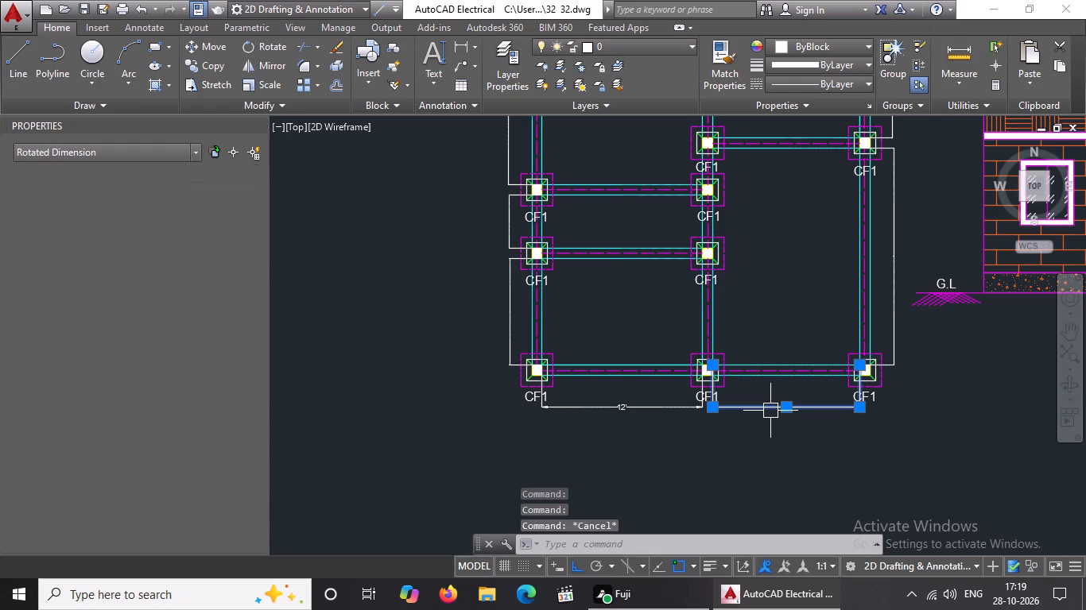
{"action": "left_click", "coordinate": [157, 422]}
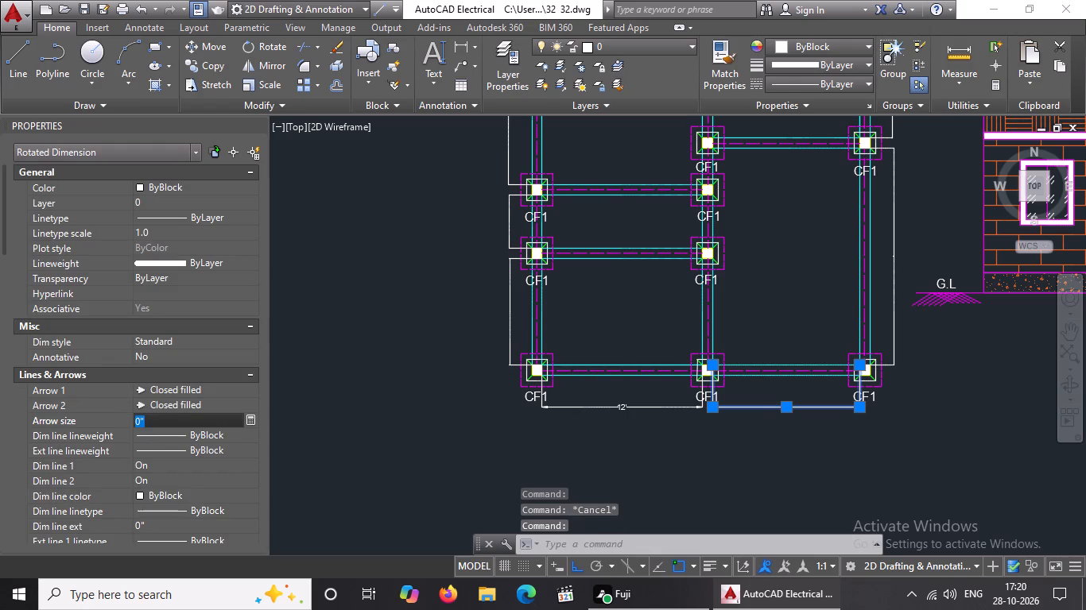
{"action": "key", "text": "BackSpace"}
{"action": "key", "text": "BackSpace"}
{"action": "type", "text": "5\""}
{"action": "key", "text": "Return"}
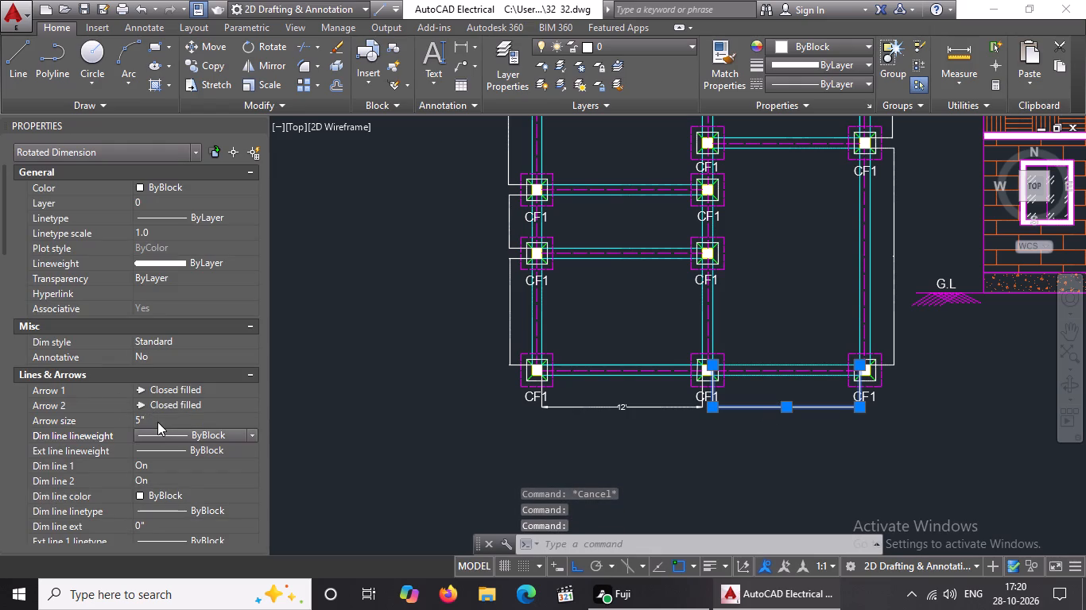
Set the text height of the bottom-row dimension between the middle and right columns to 5" and clear the selection.
{"action": "scroll", "coordinate": [157, 422], "scroll_direction": "down", "scroll_amount": 4}
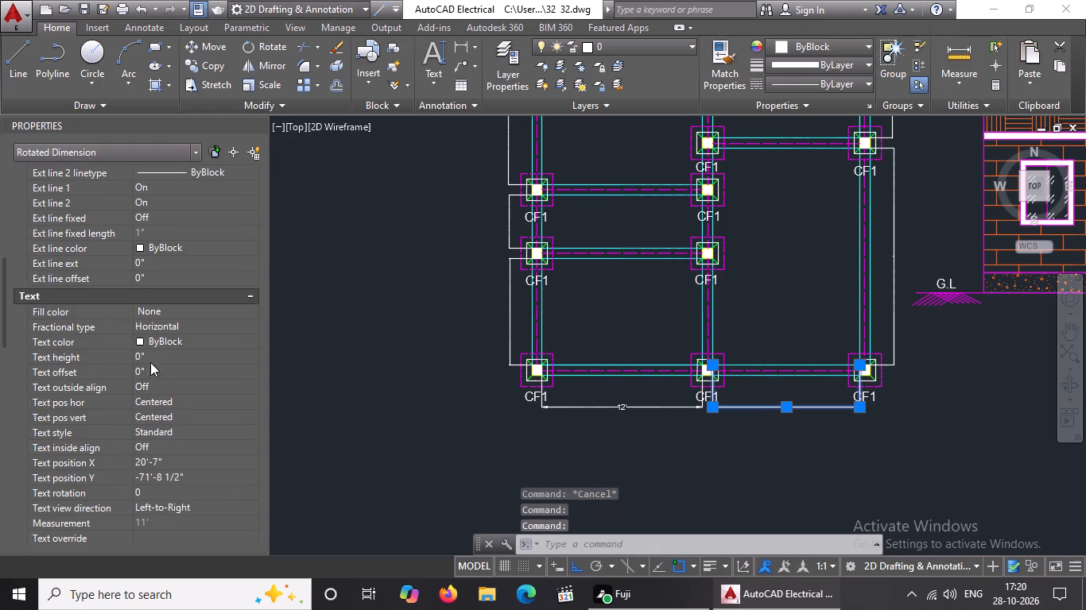
{"action": "left_click", "coordinate": [159, 356]}
{"action": "key", "text": "BackSpace"}
{"action": "key", "text": "BackSpace"}
{"action": "type", "text": "5\""}
{"action": "key", "text": "Return"}
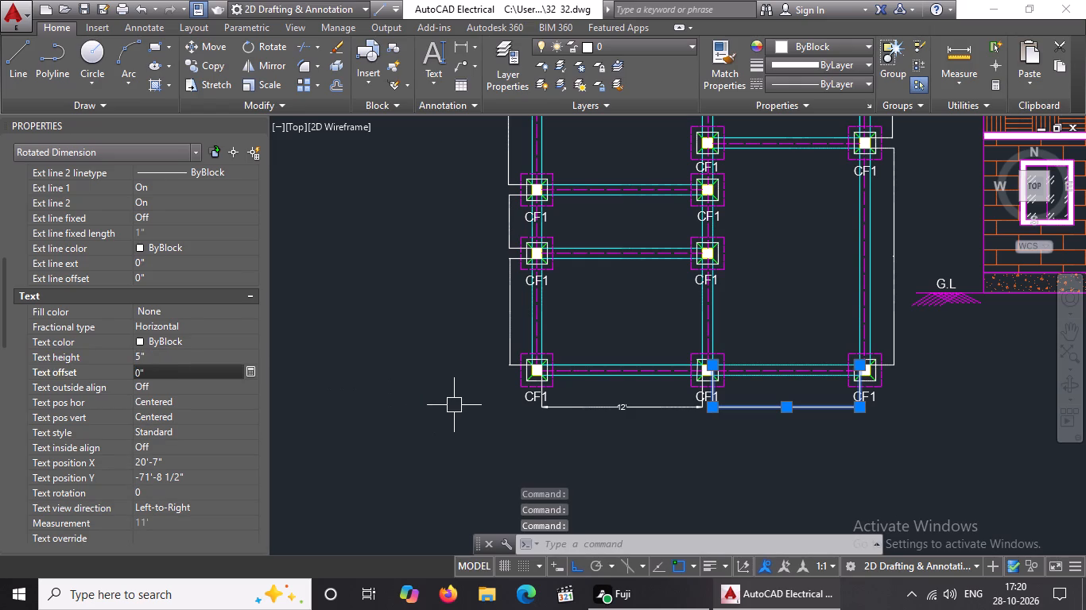
{"action": "key", "text": "Escape"}
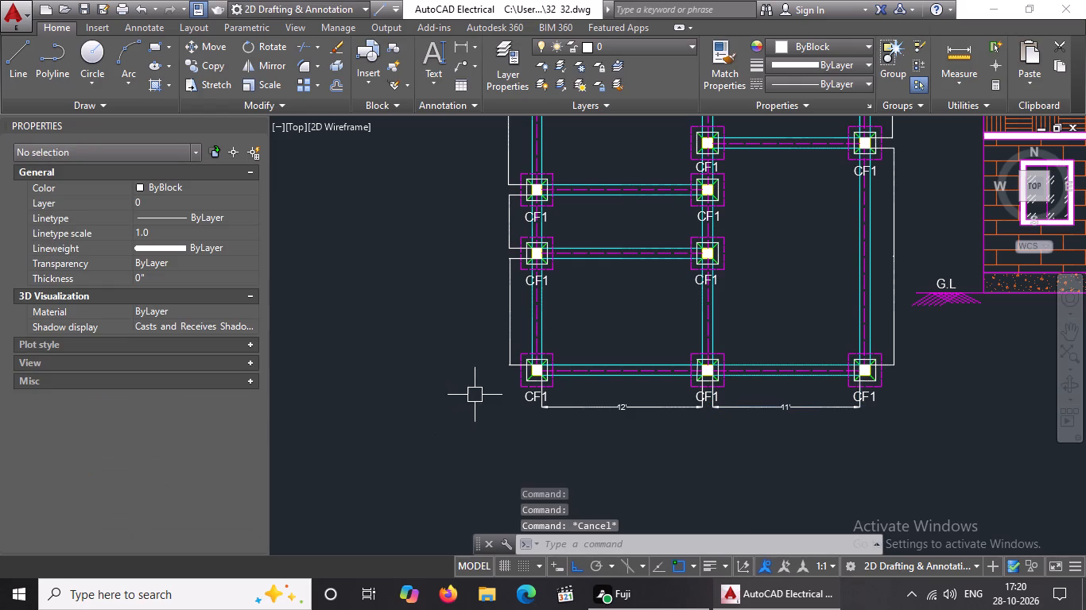
Set the arrow size of the left-hand line's dimension between the bottom two columns to 5".
{"action": "left_click", "coordinate": [512, 312]}
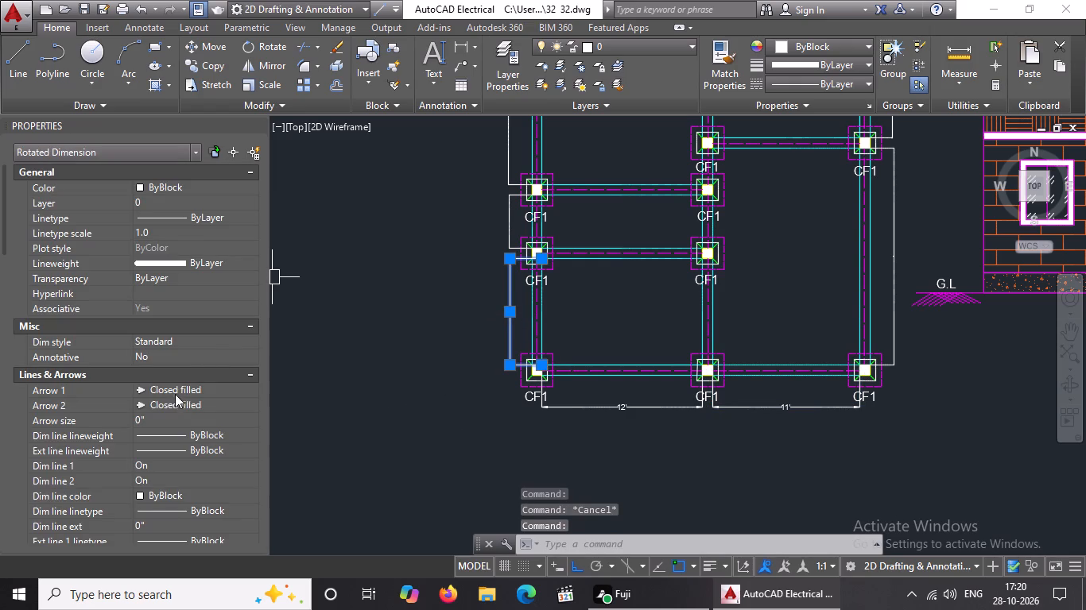
{"action": "left_click", "coordinate": [150, 417]}
{"action": "key", "text": "BackSpace"}
{"action": "key", "text": "BackSpace"}
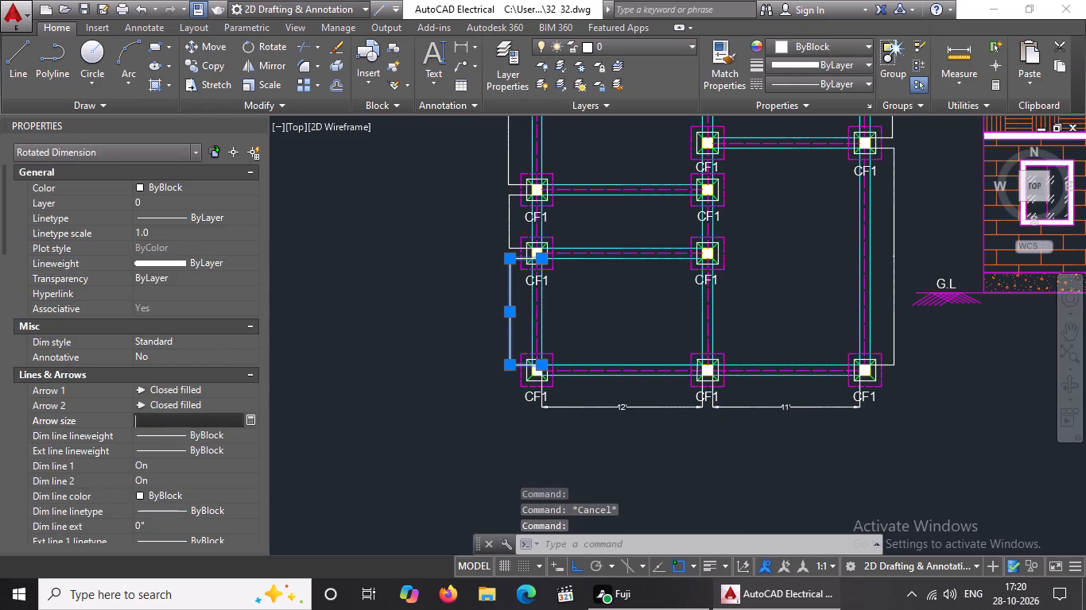
{"action": "type", "text": "5\""}
{"action": "key", "text": "Return"}
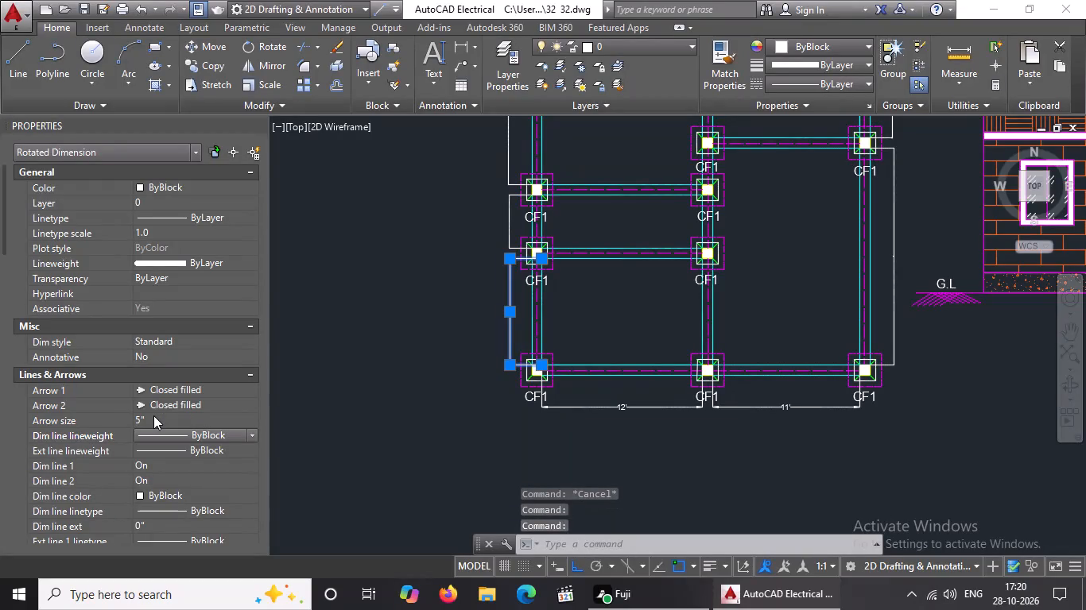
Set the text height of that lowest left-hand dimension to 5" and clear the selection.
{"action": "scroll", "coordinate": [154, 415], "scroll_direction": "down", "scroll_amount": 6}
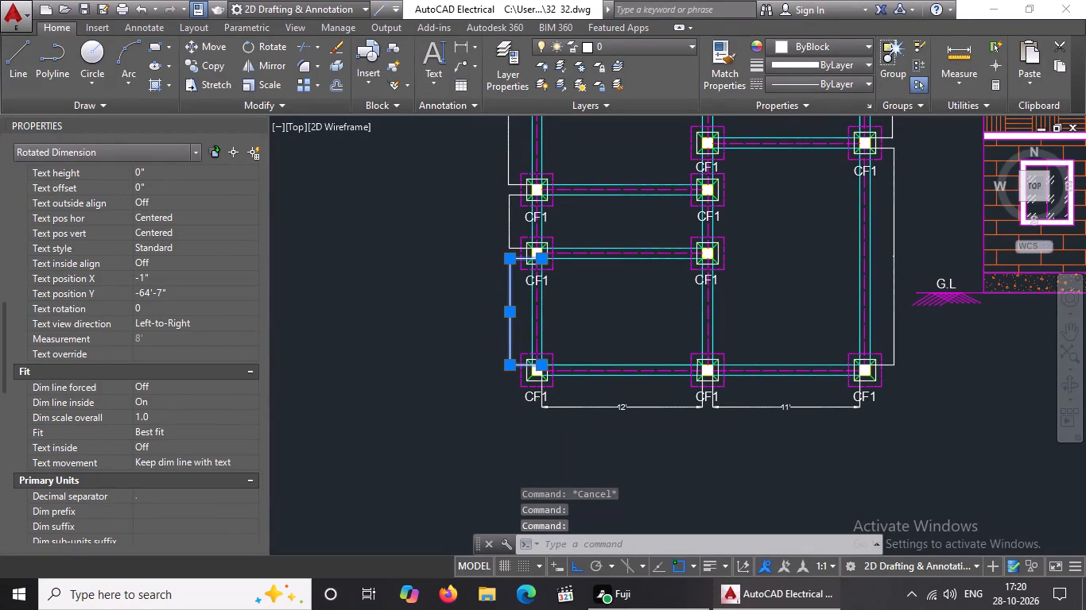
{"action": "left_click", "coordinate": [157, 171]}
{"action": "key", "text": "BackSpace"}
{"action": "key", "text": "BackSpace"}
{"action": "type", "text": "5\""}
{"action": "key", "text": "Return"}
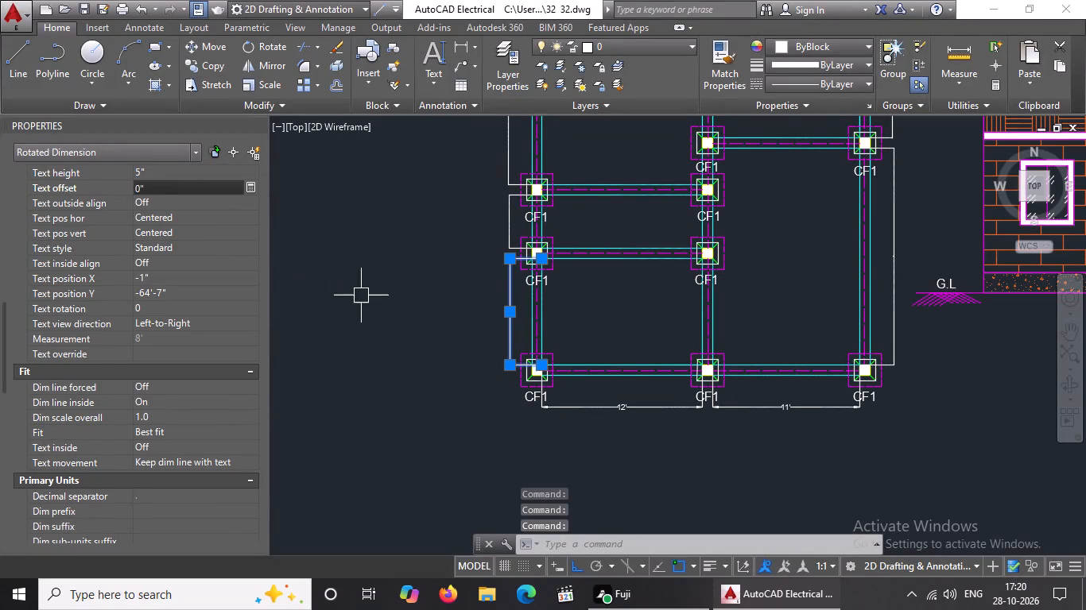
{"action": "key", "text": "Escape"}
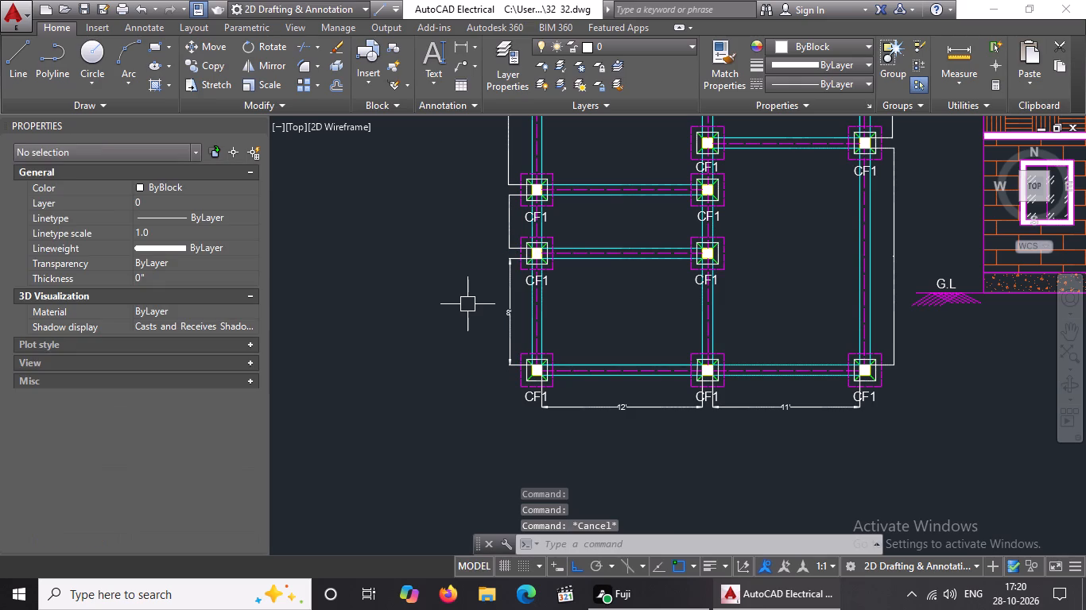
Set the arrow size of the left-hand line's dimension between the second and third columns from the bottom to 5".
{"action": "scroll", "coordinate": [491, 313], "scroll_direction": "down", "scroll_amount": 2}
{"action": "scroll", "coordinate": [623, 274], "scroll_direction": "up", "scroll_amount": 1}
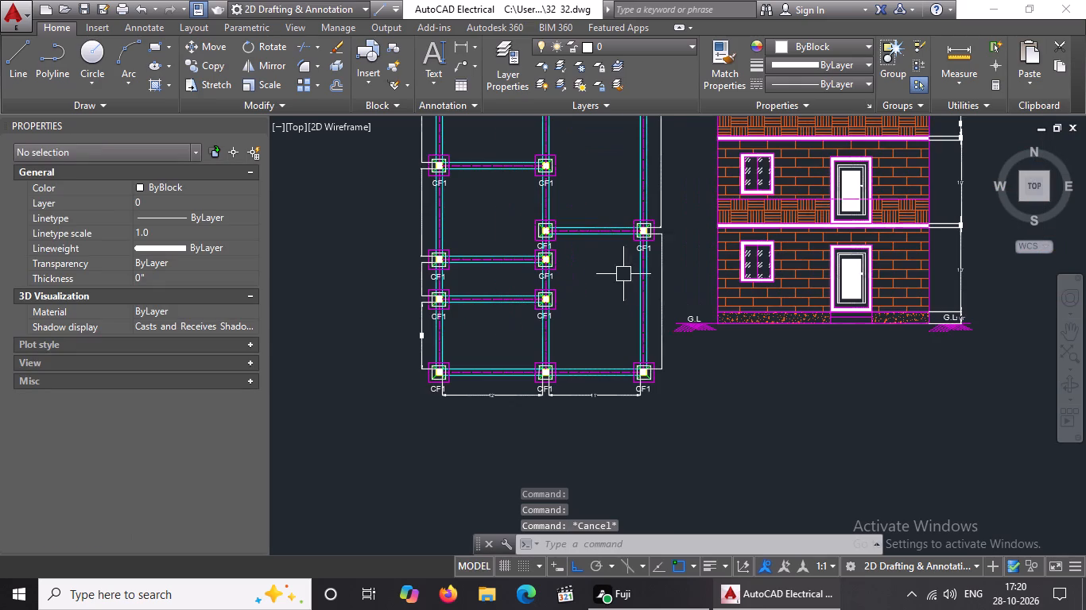
{"action": "left_click", "coordinate": [657, 272]}
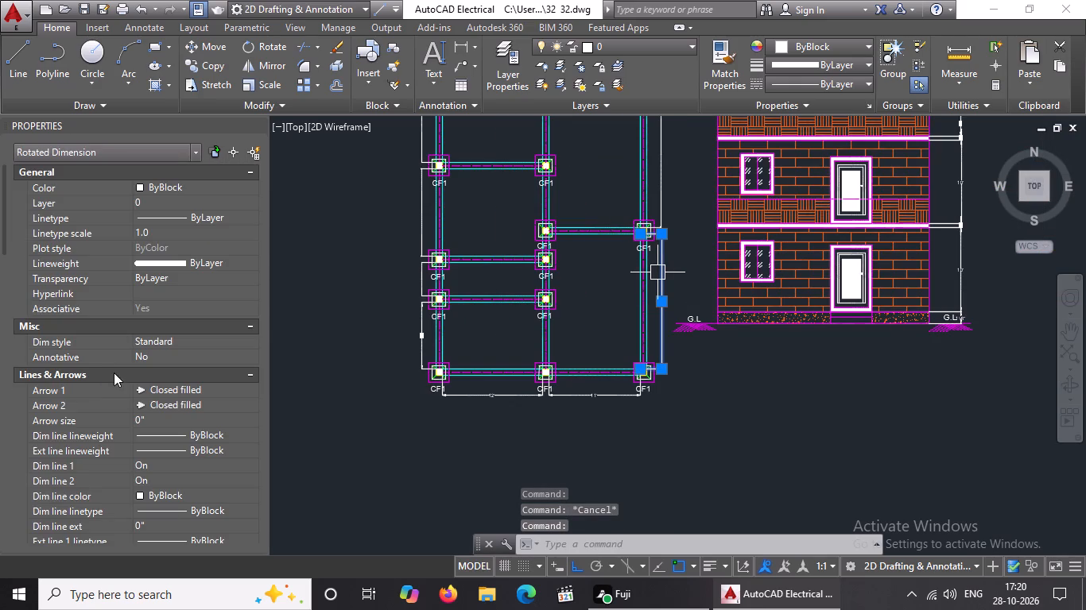
{"action": "scroll", "coordinate": [415, 284], "scroll_direction": "up", "scroll_amount": 2}
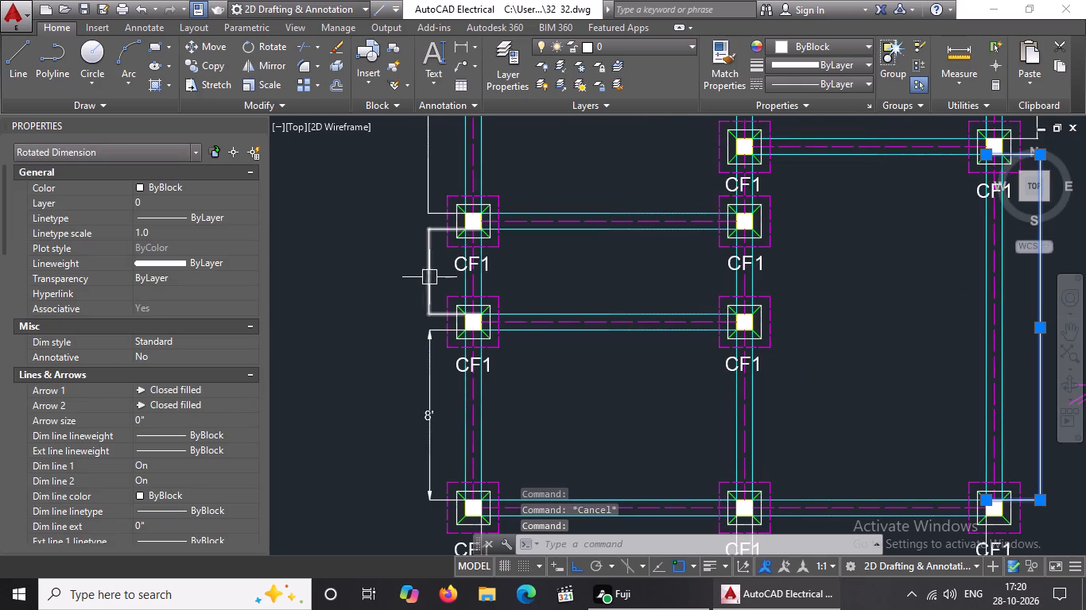
{"action": "left_click", "coordinate": [431, 276]}
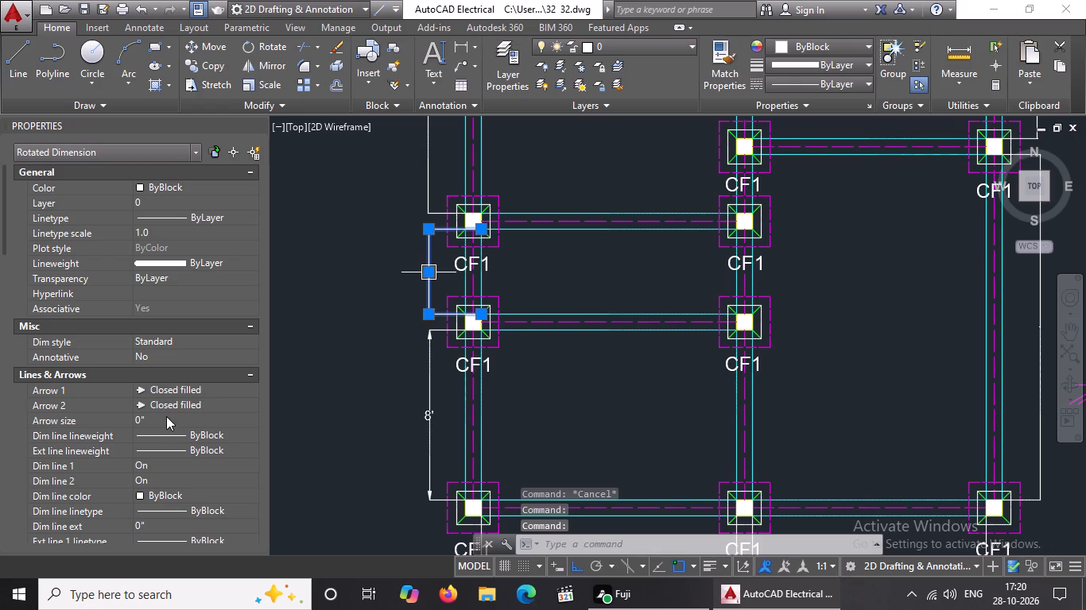
{"action": "left_click", "coordinate": [166, 416]}
{"action": "key", "text": "BackSpace"}
{"action": "key", "text": "BackSpace"}
{"action": "key", "text": "5"}
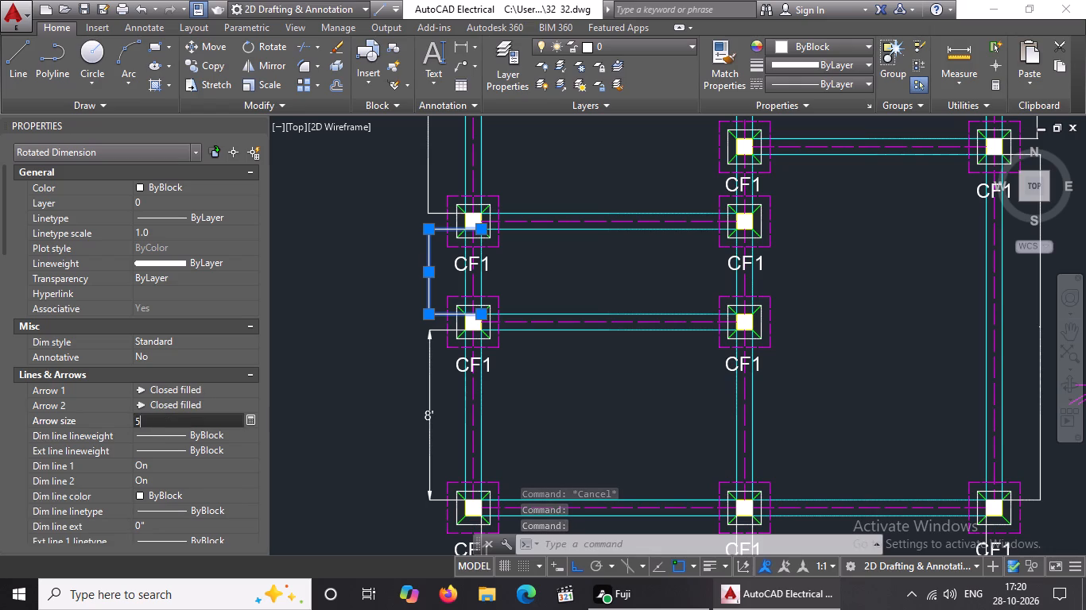
{"action": "key", "text": "shift+quotedbl"}
{"action": "key", "text": "Return"}
Set the text height of the same dimension between the second and third left-hand columns to 5" and clear the selection.
{"action": "scroll", "coordinate": [168, 410], "scroll_direction": "down", "scroll_amount": 3}
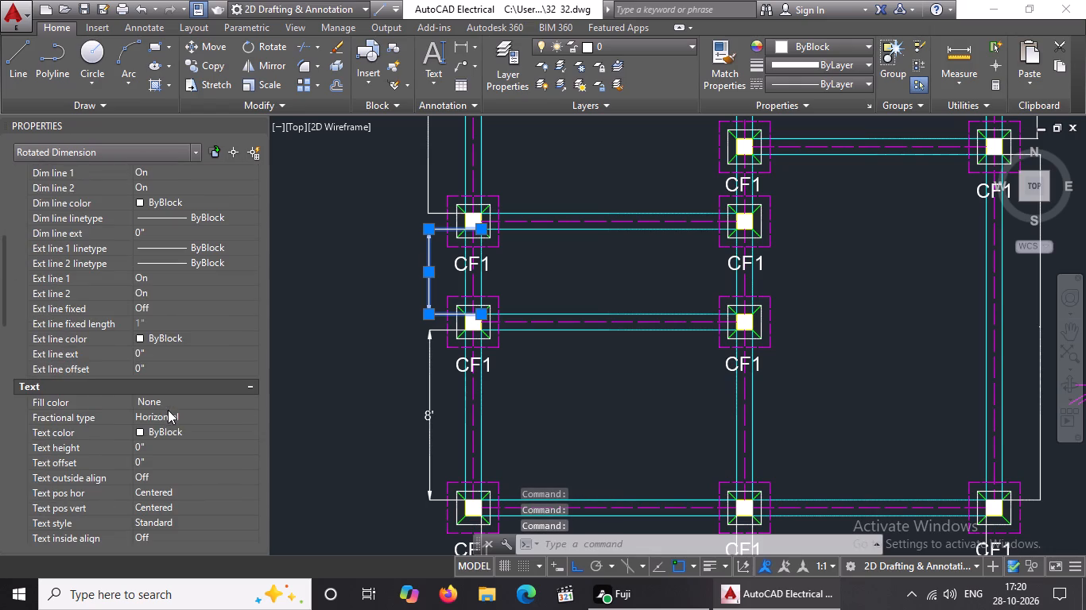
{"action": "left_click", "coordinate": [157, 448]}
{"action": "key", "text": "BackSpace"}
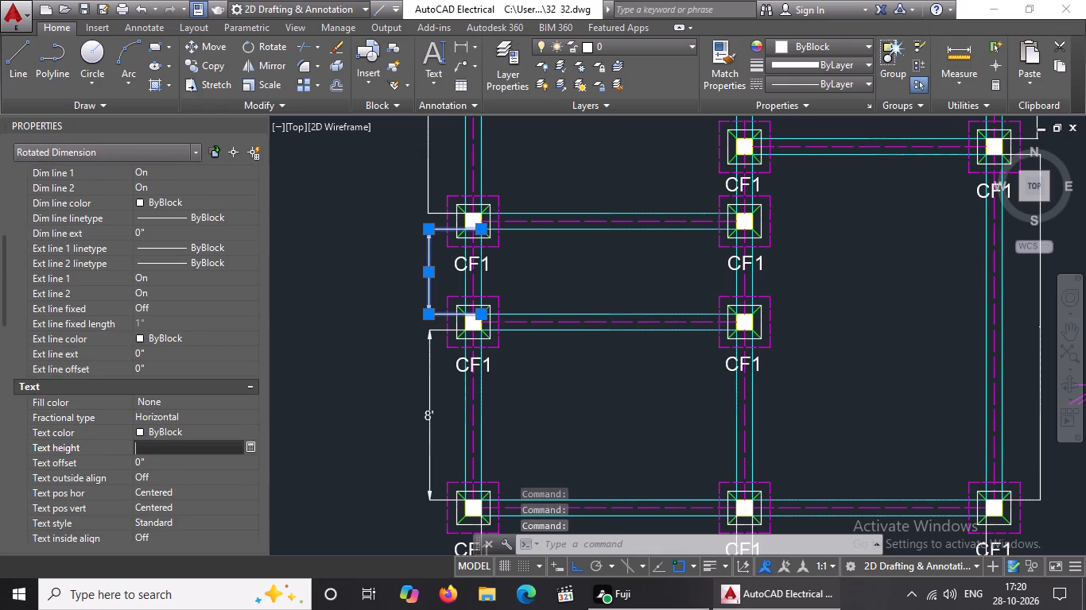
{"action": "key", "text": "BackSpace"}
{"action": "type", "text": "5\""}
{"action": "key", "text": "Return"}
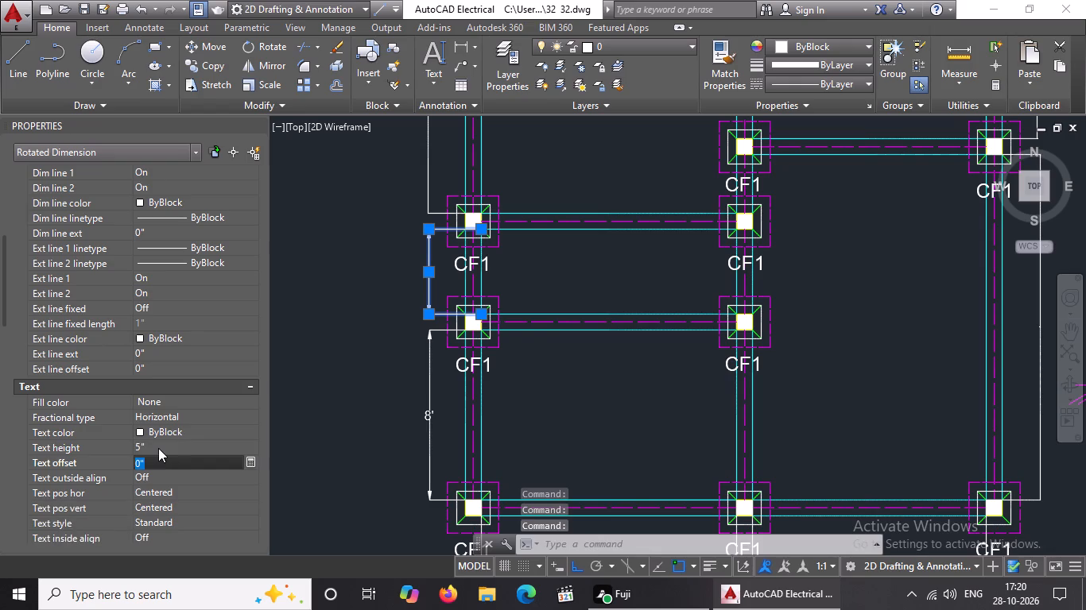
{"action": "key", "text": "Escape"}
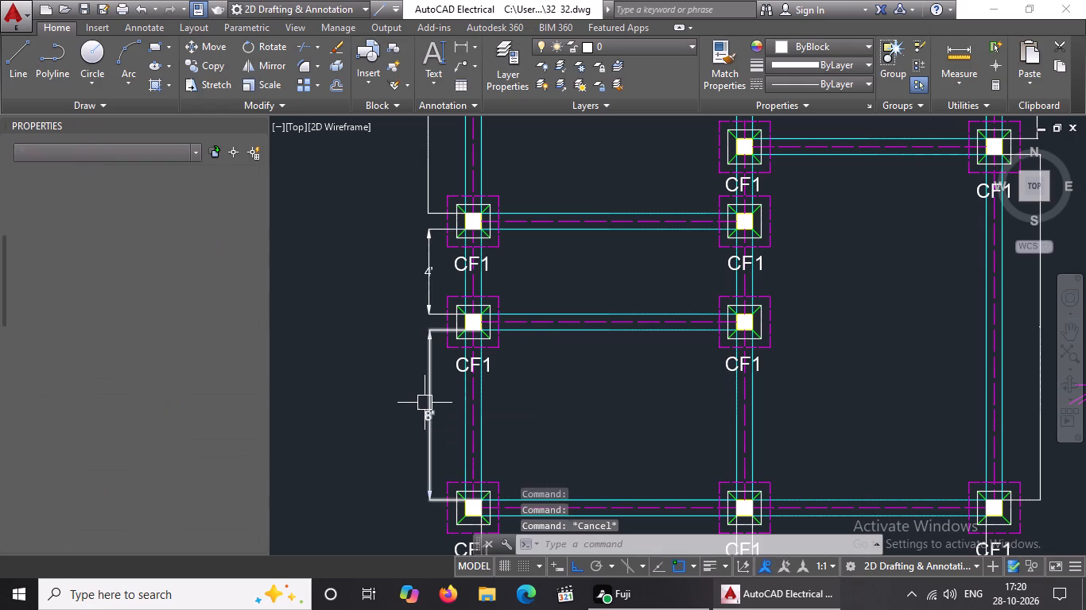
Set the arrow size of the left-hand line's dimension between the third and fourth columns from the bottom to 5".
{"action": "scroll", "coordinate": [425, 403], "scroll_direction": "down", "scroll_amount": 2}
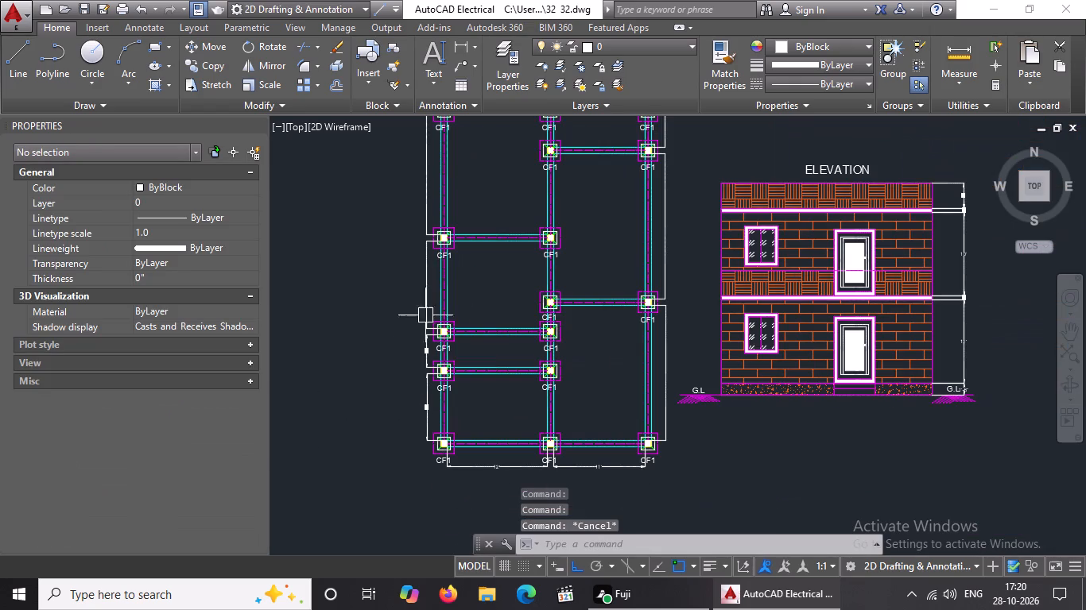
{"action": "scroll", "coordinate": [434, 287], "scroll_direction": "up", "scroll_amount": 2}
{"action": "left_click", "coordinate": [413, 284]}
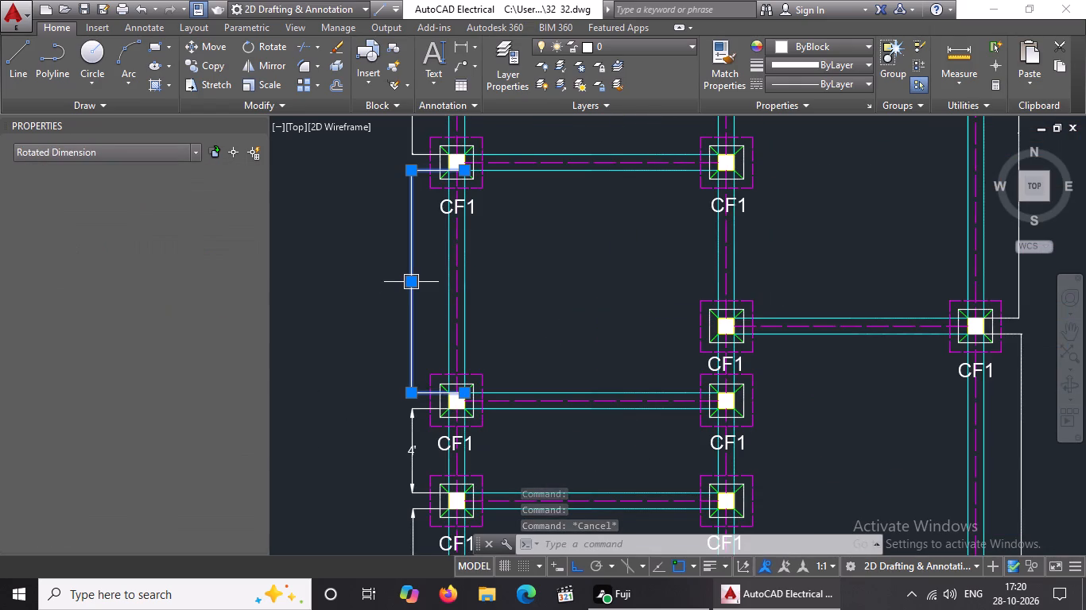
{"action": "left_click", "coordinate": [157, 414]}
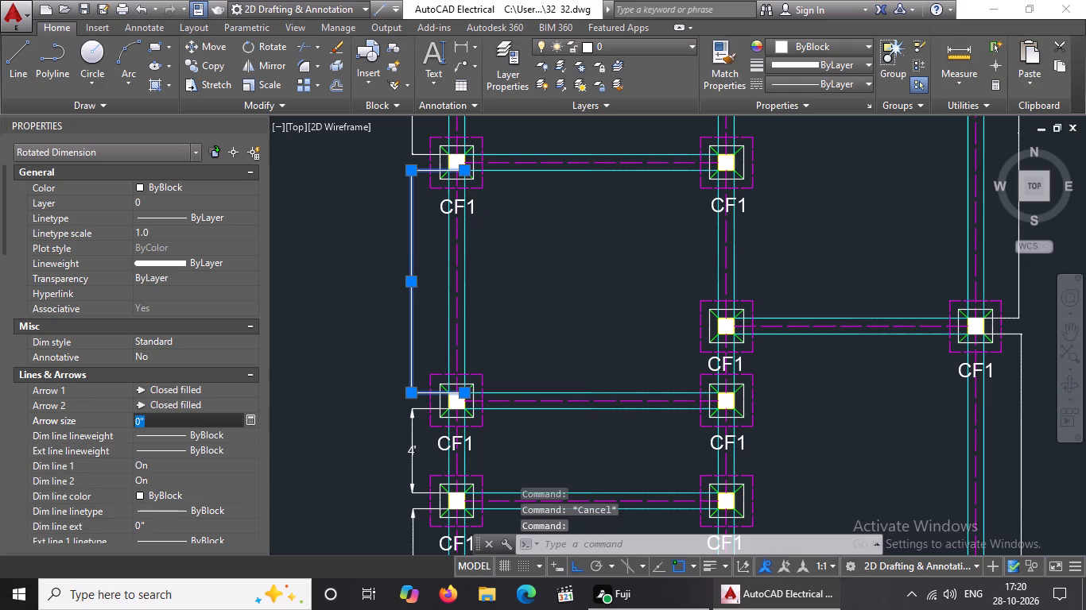
{"action": "key", "text": "BackSpace"}
{"action": "key", "text": "BackSpace"}
{"action": "key", "text": "5"}
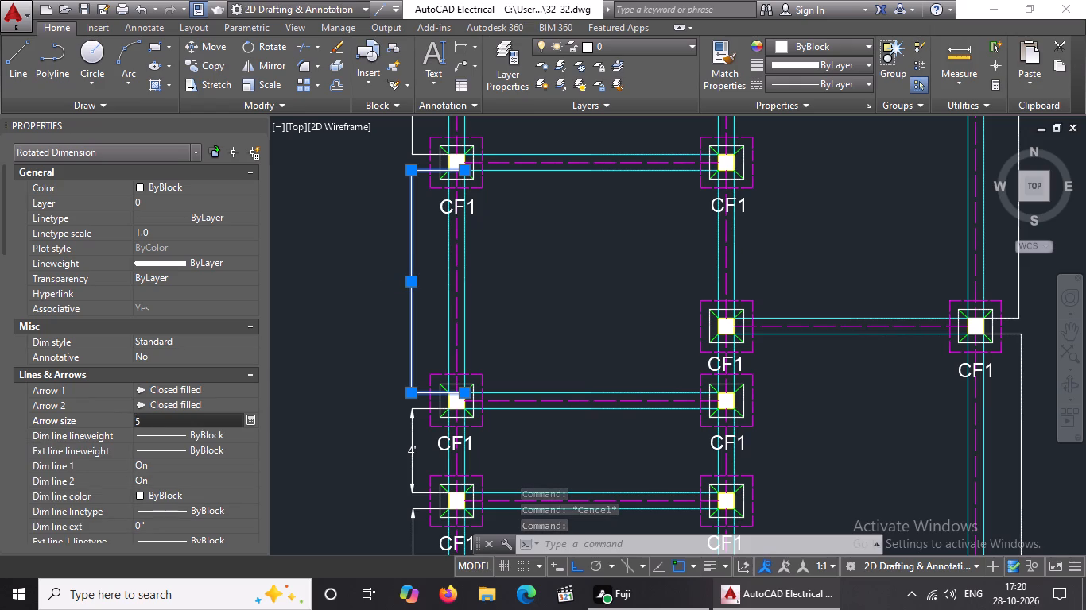
{"action": "key", "text": "shift+quotedbl"}
{"action": "key", "text": "Return"}
Set the text height of the same dimension between the third and fourth left-hand columns to 5" and clear the selection.
{"action": "scroll", "coordinate": [161, 411], "scroll_direction": "down", "scroll_amount": 5}
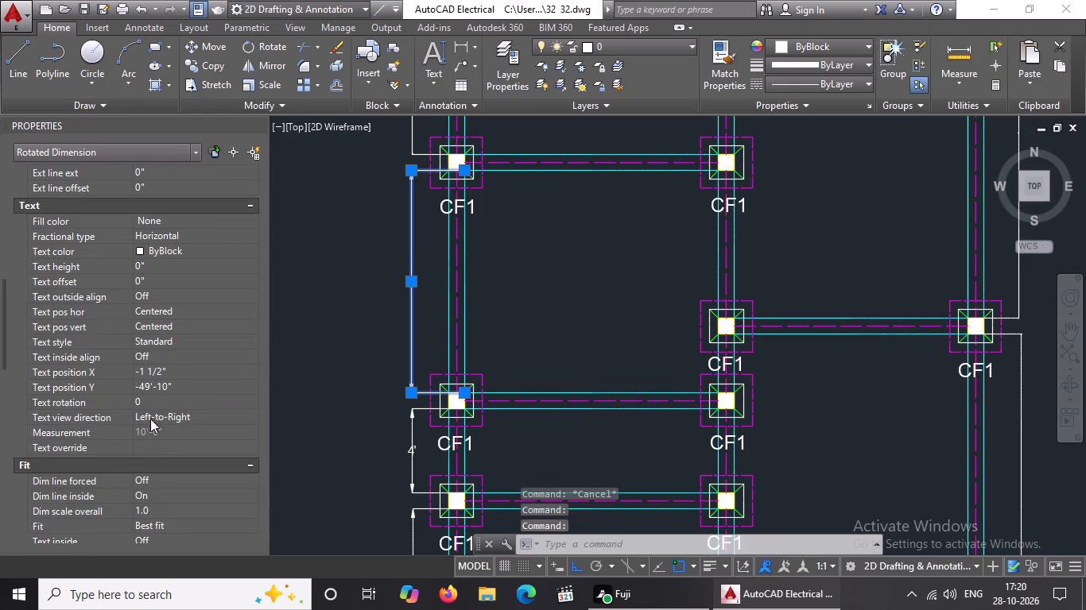
{"action": "left_click", "coordinate": [176, 264]}
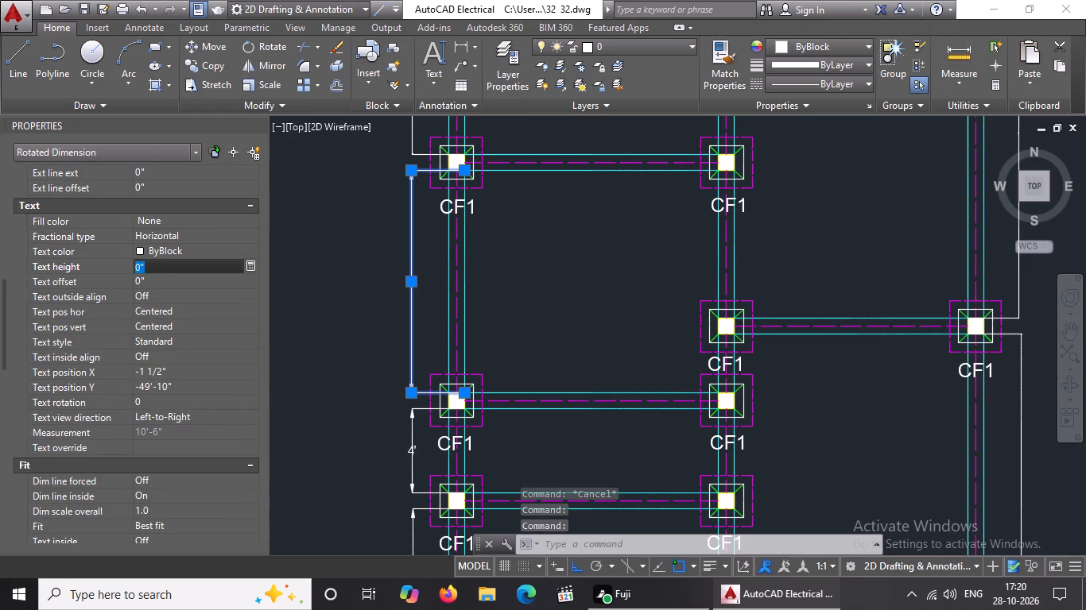
{"action": "key", "text": "BackSpace"}
{"action": "key", "text": "BackSpace"}
{"action": "key", "text": "5"}
{"action": "key", "text": "shift+quotedbl"}
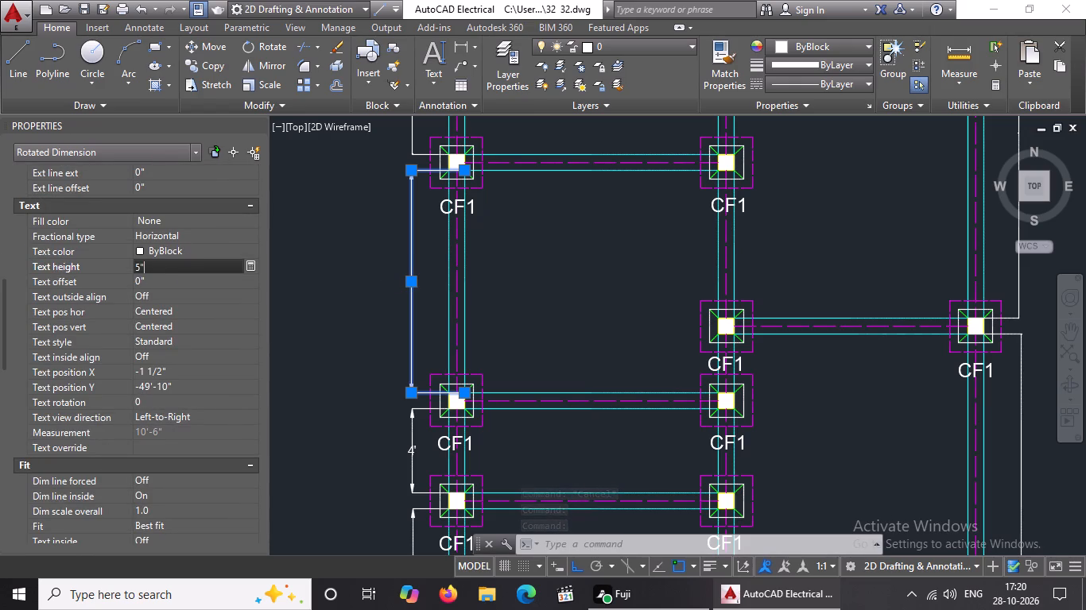
{"action": "key", "text": "Return"}
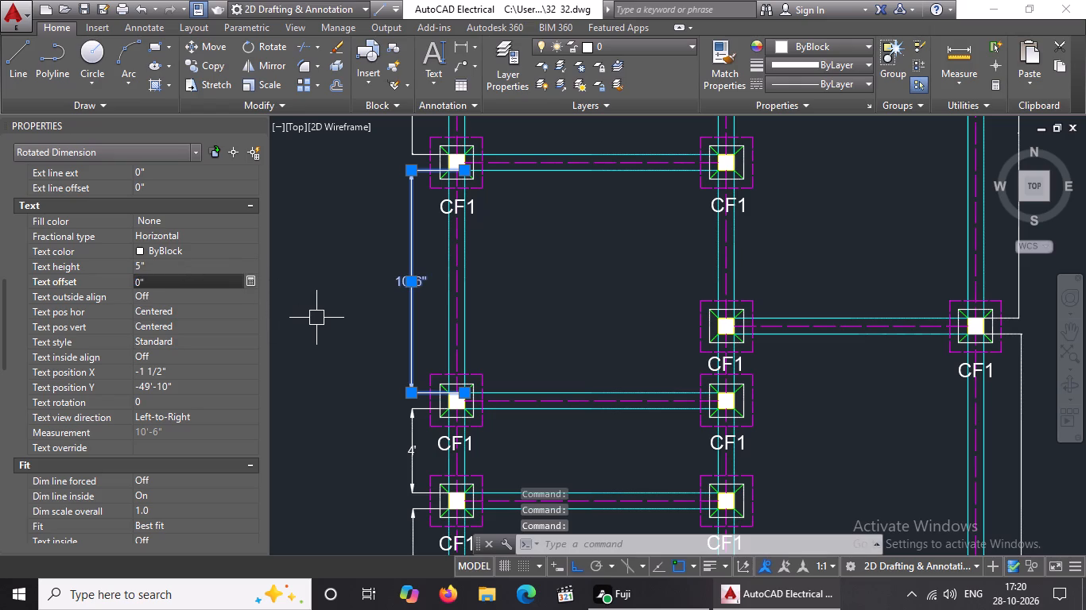
{"action": "left_click", "coordinate": [162, 262]}
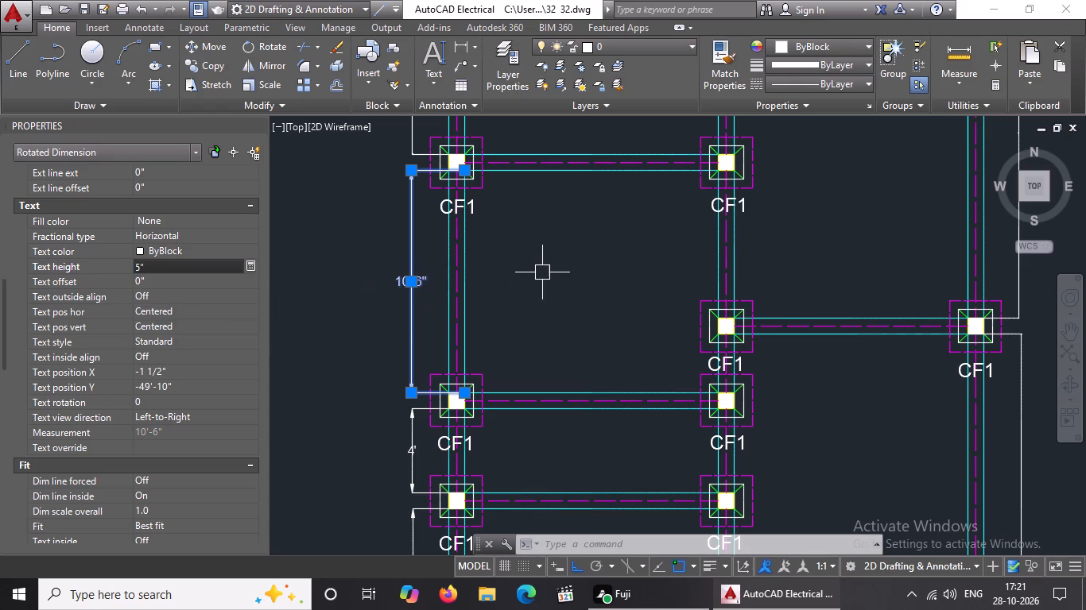
{"action": "key", "text": "Escape"}
Set the arrow size of the left-hand line's dimension directly above the fourth column from the bottom to 5".
{"action": "scroll", "coordinate": [544, 272], "scroll_direction": "down", "scroll_amount": 2}
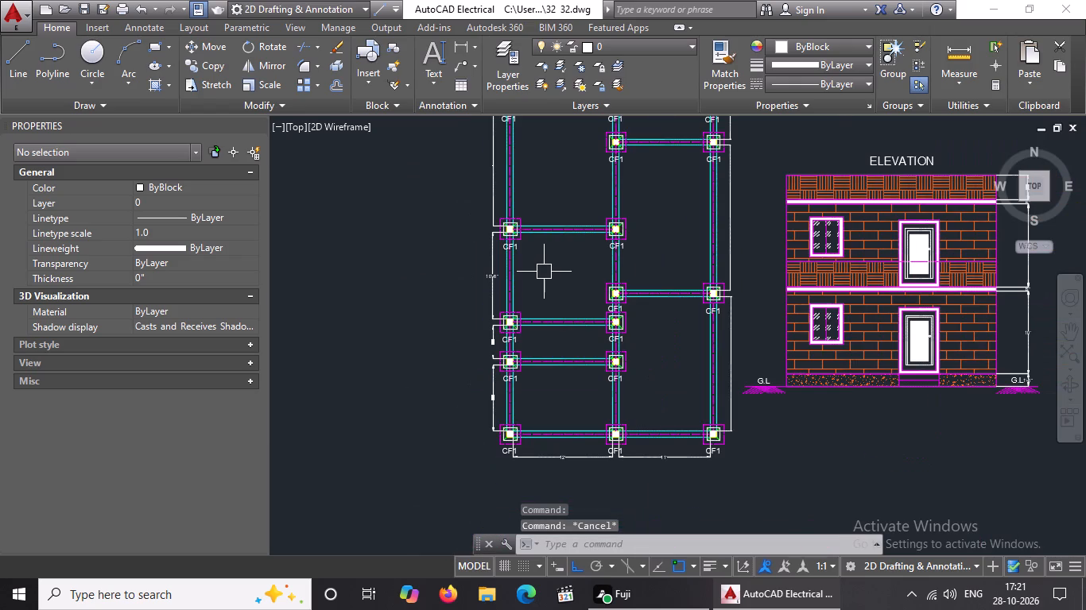
{"action": "scroll", "coordinate": [544, 272], "scroll_direction": "up", "scroll_amount": 2}
{"action": "middle_click_drag", "start_coordinate": [542, 295], "coordinate": [541, 303]}
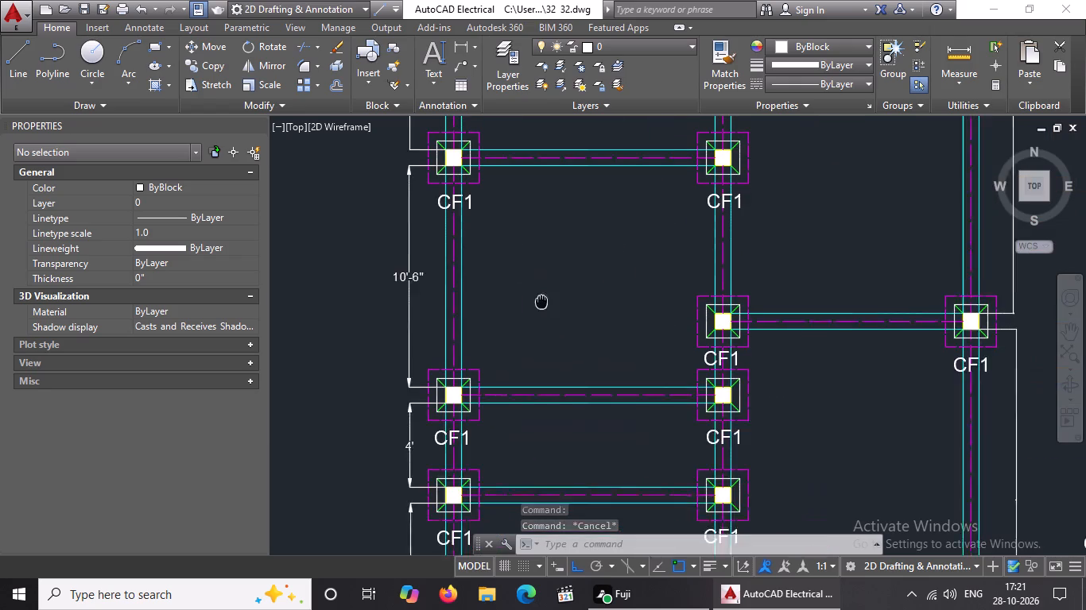
{"action": "middle_click_drag", "start_coordinate": [541, 303], "coordinate": [533, 399]}
{"action": "left_click", "coordinate": [403, 206]}
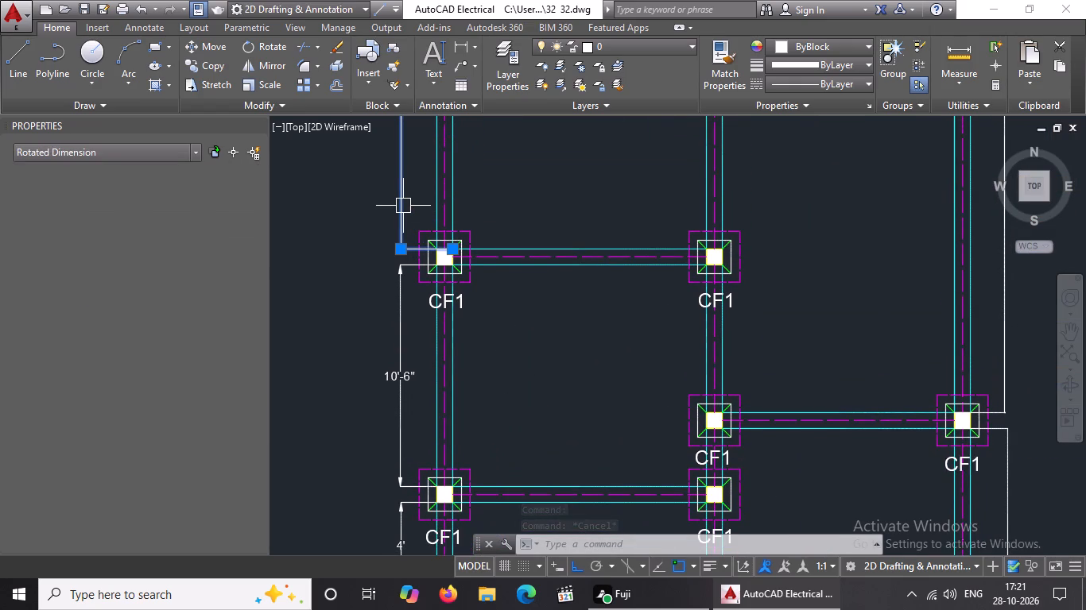
{"action": "left_click", "coordinate": [161, 419]}
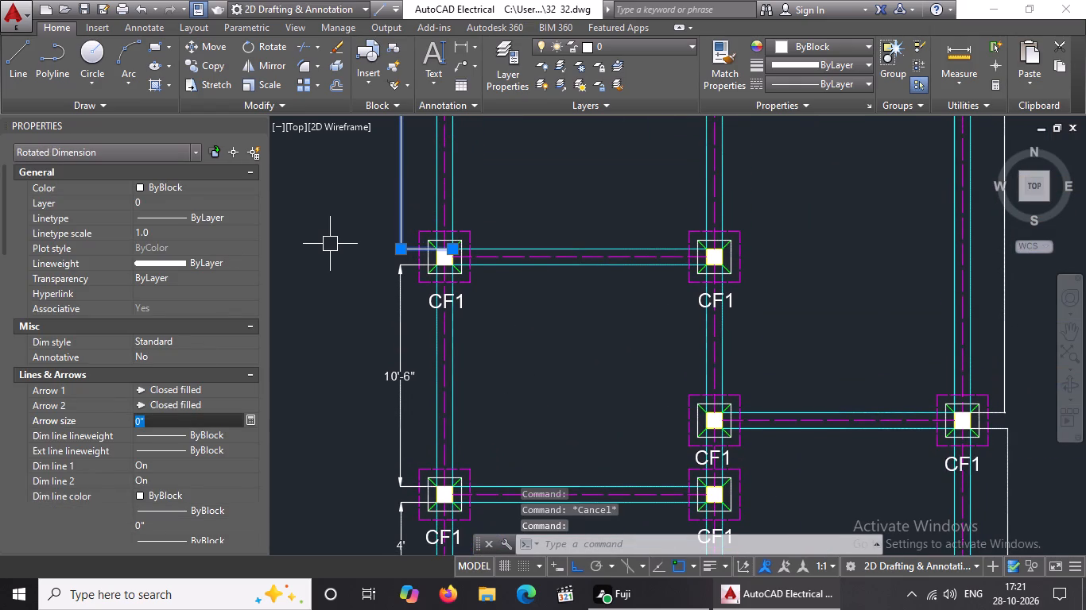
{"action": "key", "text": "BackSpace"}
{"action": "key", "text": "BackSpace"}
{"action": "key", "text": "5"}
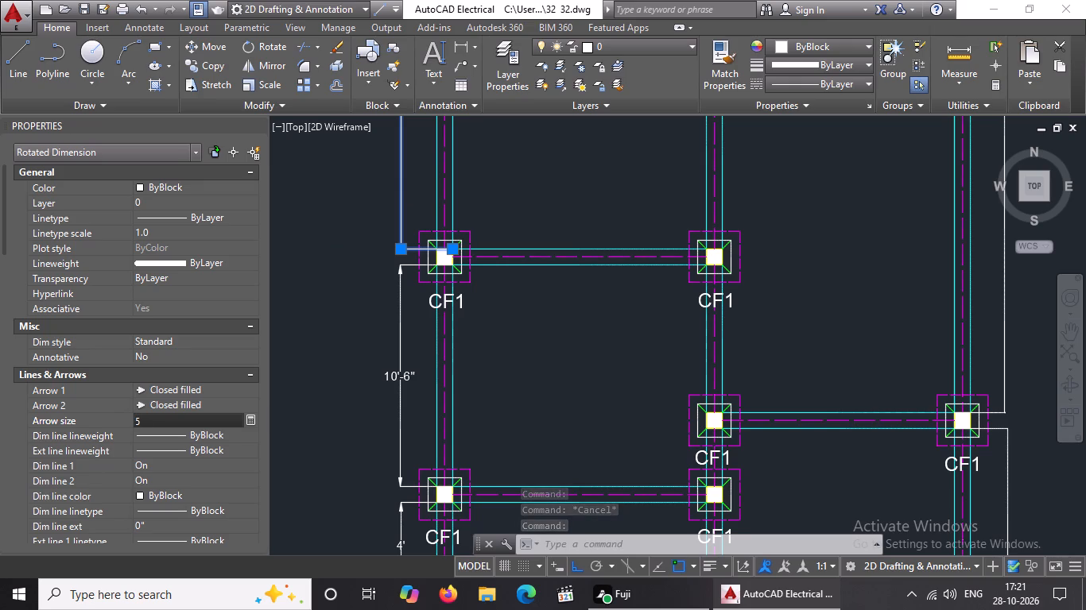
{"action": "key", "text": "shift+quotedbl"}
{"action": "key", "text": "Return"}
Set the text height of the left-hand dimension above the fourth column from the bottom to 5".
{"action": "scroll", "coordinate": [167, 416], "scroll_direction": "down", "scroll_amount": 4}
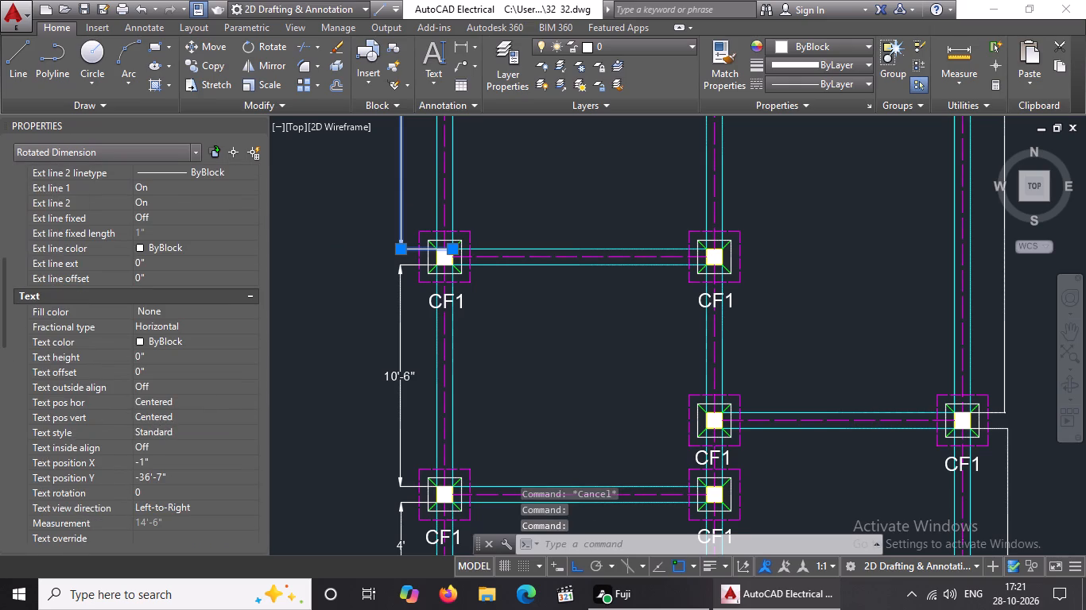
{"action": "left_click", "coordinate": [164, 357]}
{"action": "key", "text": "BackSpace"}
{"action": "key", "text": "BackSpace"}
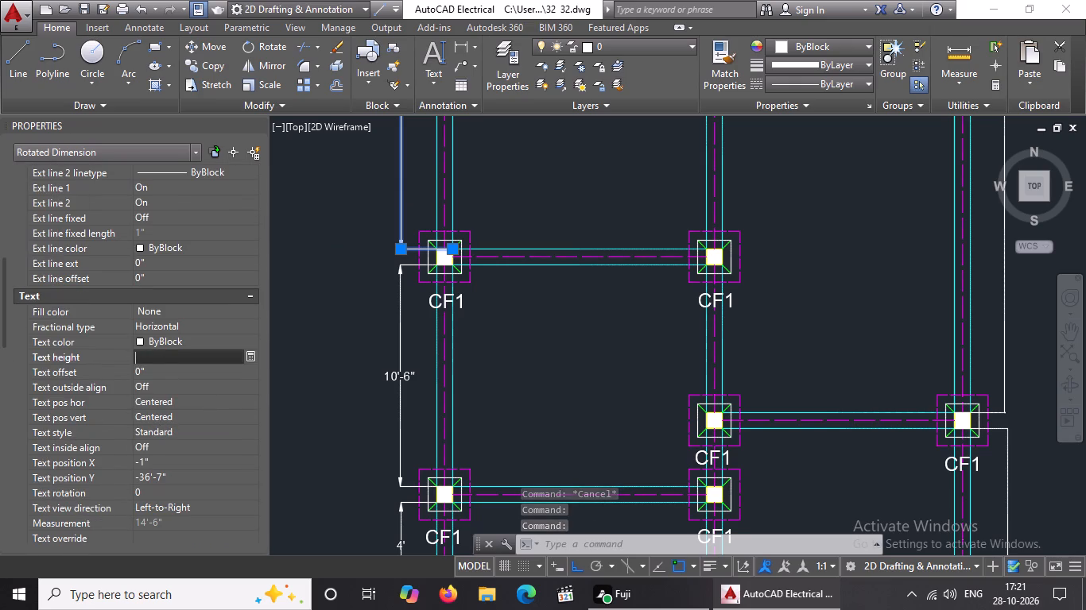
{"action": "key", "text": "5"}
{"action": "key", "text": "shift+quotedbl"}
{"action": "key", "text": "Return"}
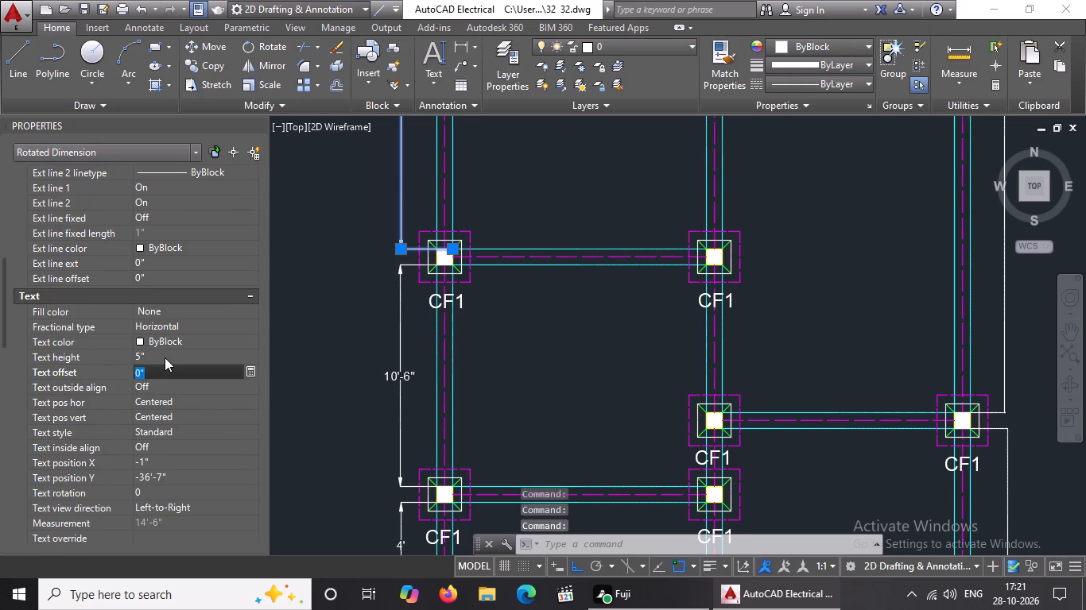
Set the arrow size of the top line's dimension between the first and second columns from the left to 5".
{"action": "scroll", "coordinate": [355, 350], "scroll_direction": "down", "scroll_amount": 3}
{"action": "scroll", "coordinate": [425, 234], "scroll_direction": "up", "scroll_amount": 2}
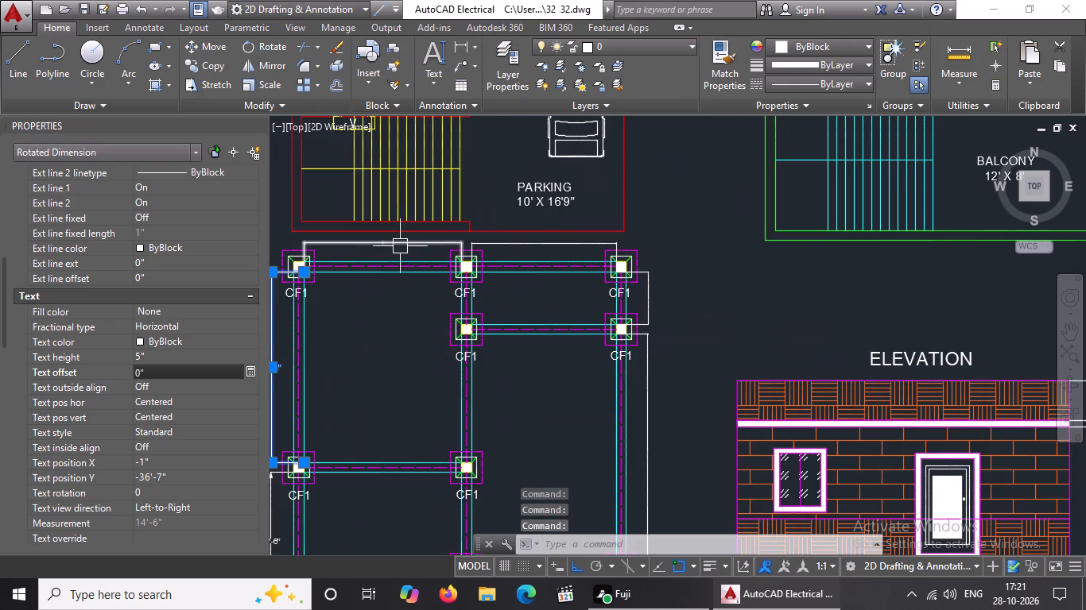
{"action": "left_click", "coordinate": [399, 247]}
{"action": "left_click", "coordinate": [156, 415]}
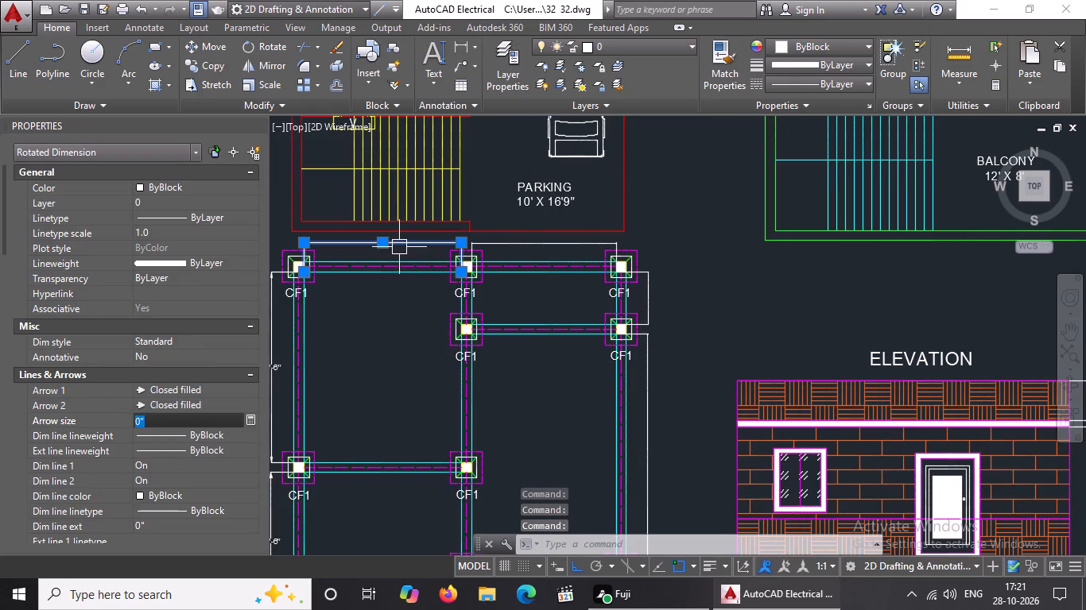
{"action": "key", "text": "BackSpace"}
{"action": "key", "text": "BackSpace"}
{"action": "type", "text": "5\""}
{"action": "key", "text": "Return"}
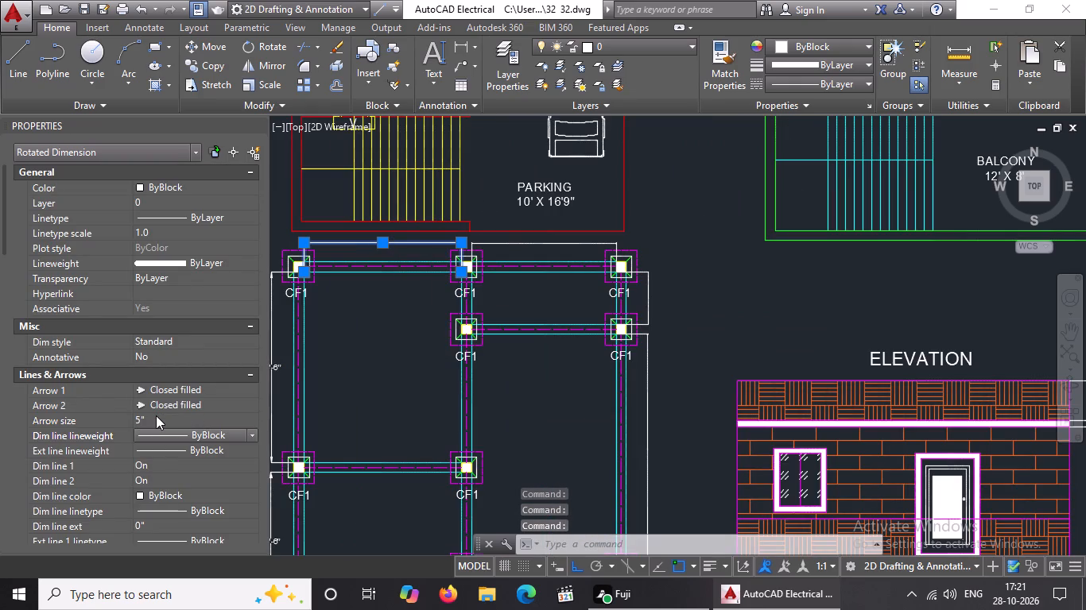
Set the text height of the same dimension between the first and second top columns to 5" and clear the selection.
{"action": "scroll", "coordinate": [172, 415], "scroll_direction": "down", "scroll_amount": 4}
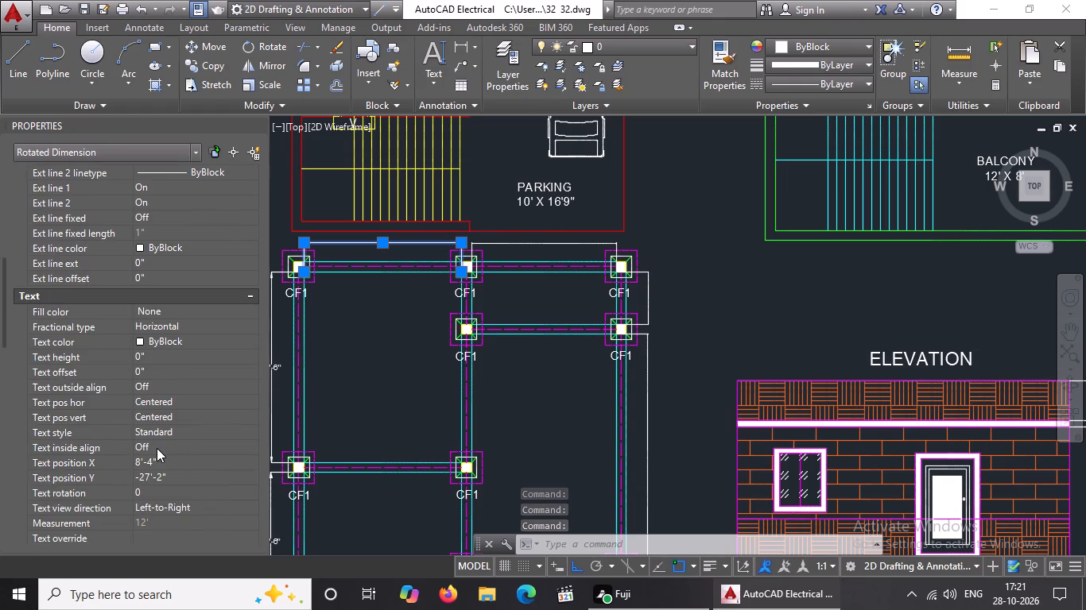
{"action": "left_click", "coordinate": [154, 358]}
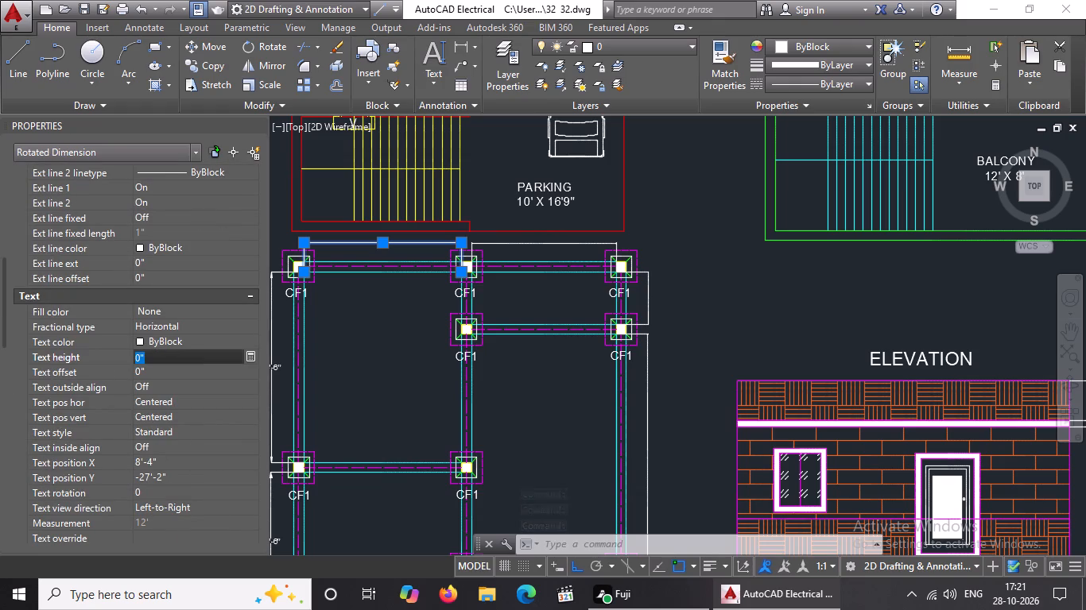
{"action": "key", "text": "BackSpace"}
{"action": "key", "text": "BackSpace"}
{"action": "key", "text": "5"}
{"action": "key", "text": "shift+quotedbl"}
{"action": "key", "text": "Return"}
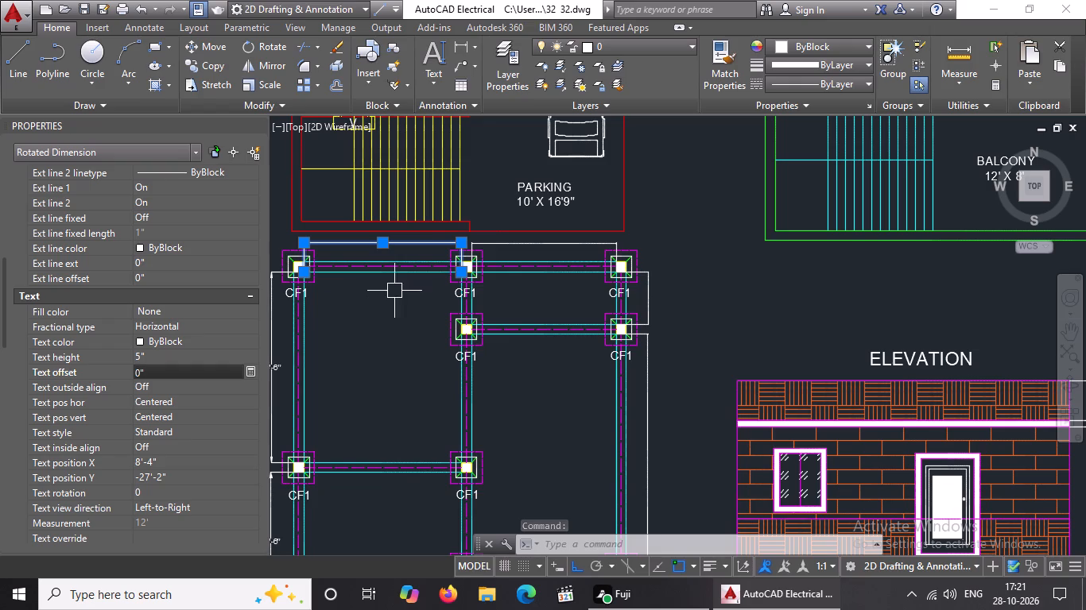
{"action": "key", "text": "Escape"}
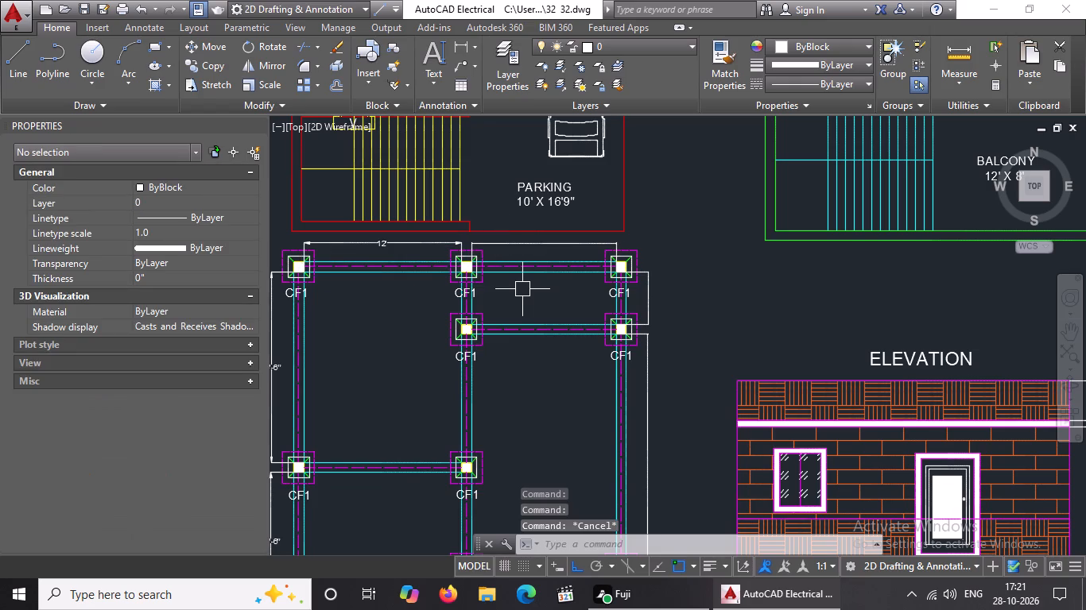
Set the arrow size of the top line's dimension between the second and third columns to 5".
{"action": "scroll", "coordinate": [526, 291], "scroll_direction": "up", "scroll_amount": 1}
{"action": "left_click", "coordinate": [542, 212]}
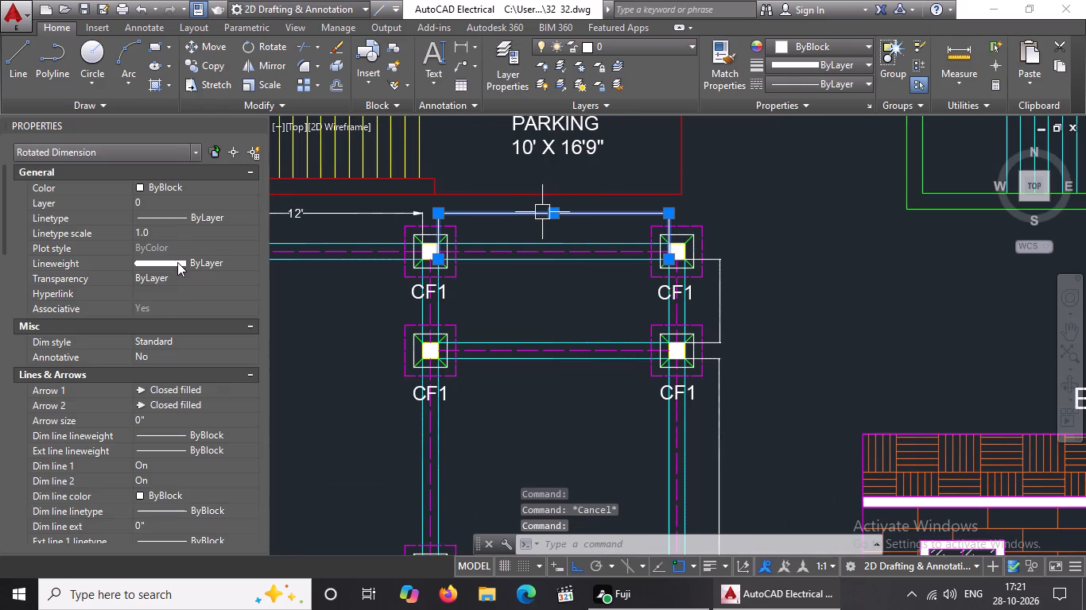
{"action": "left_click", "coordinate": [153, 419]}
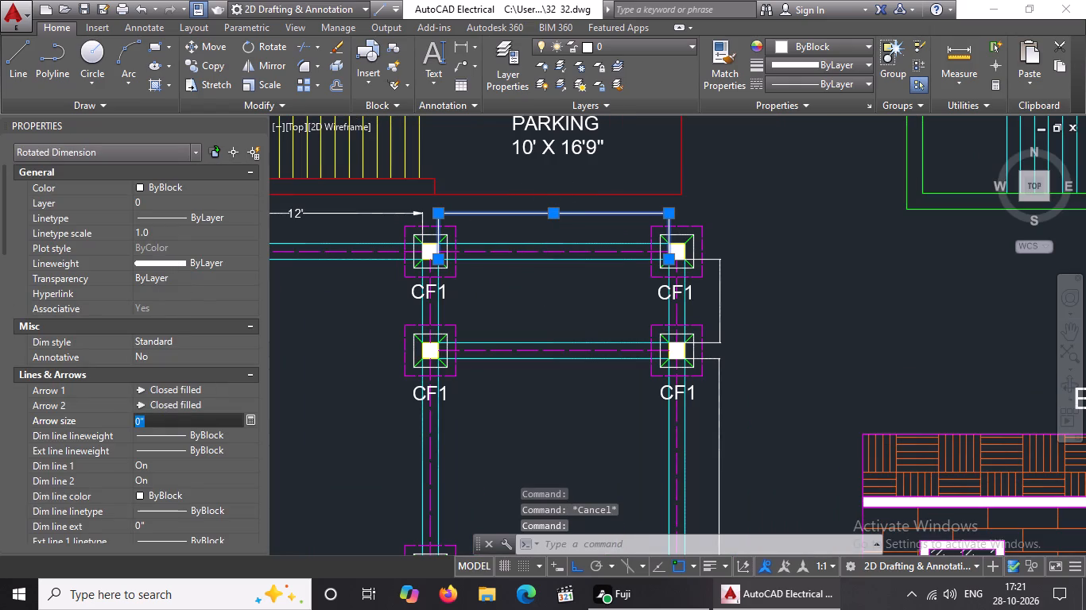
{"action": "key", "text": "BackSpace"}
{"action": "key", "text": "BackSpace"}
{"action": "key", "text": "BackSpace"}
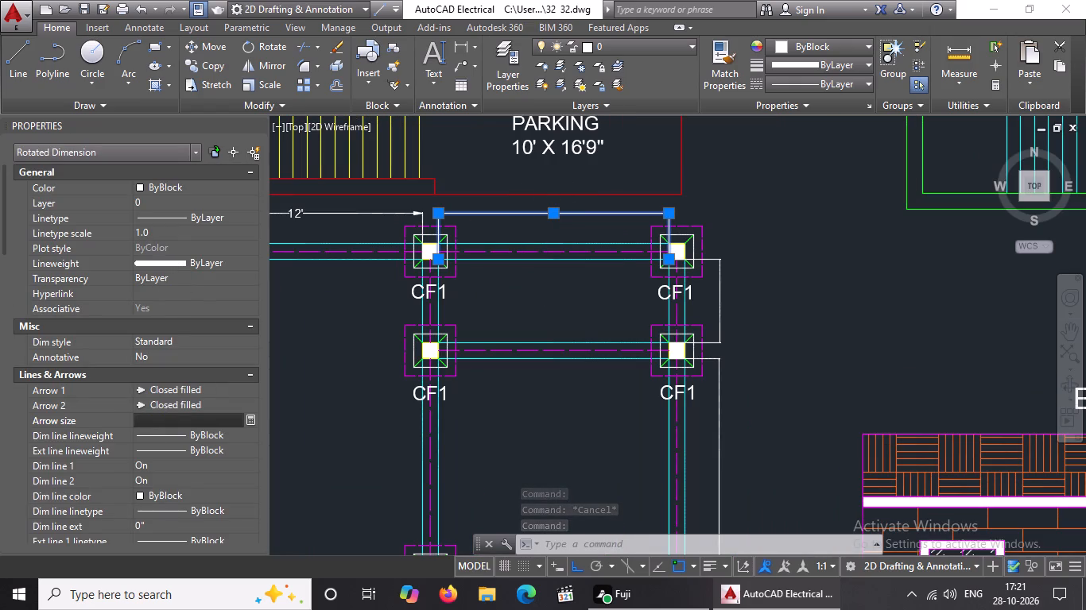
{"action": "type", "text": "5\""}
{"action": "key", "text": "Return"}
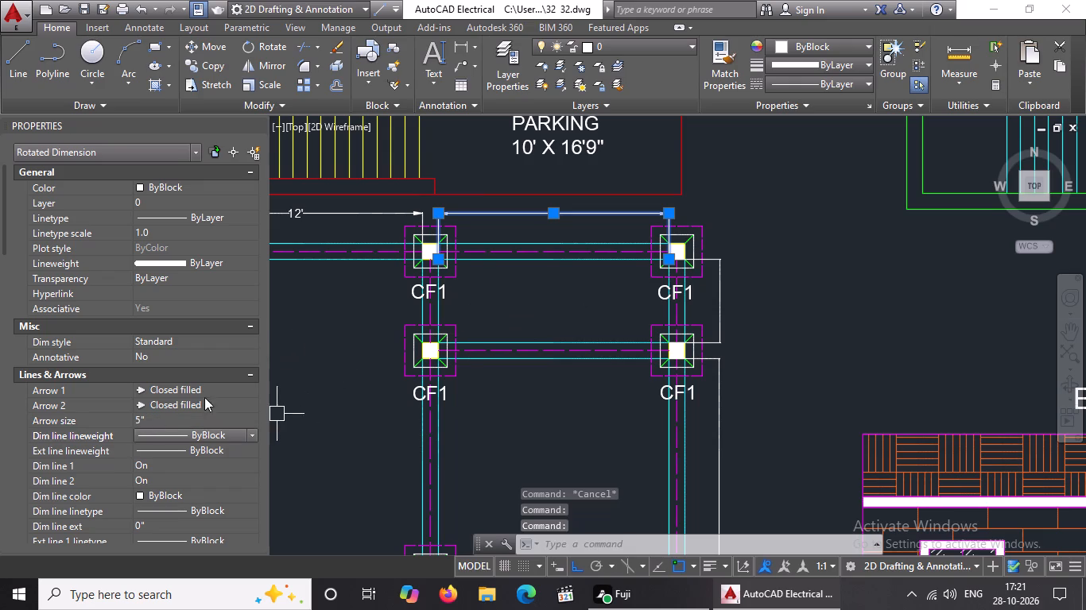
Set the text height of the dimension between the second and third top columns to 5" and clear the selection.
{"action": "scroll", "coordinate": [189, 434], "scroll_direction": "down", "scroll_amount": 8}
{"action": "left_click", "coordinate": [163, 354]}
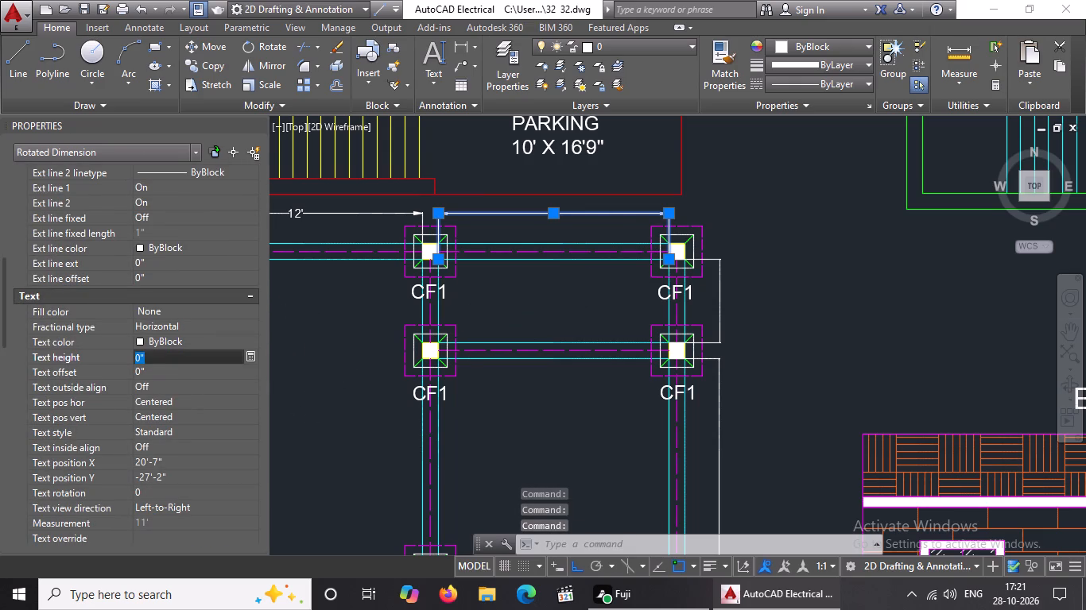
{"action": "key", "text": "BackSpace"}
{"action": "key", "text": "BackSpace"}
{"action": "key", "text": "BackSpace"}
{"action": "key", "text": "5"}
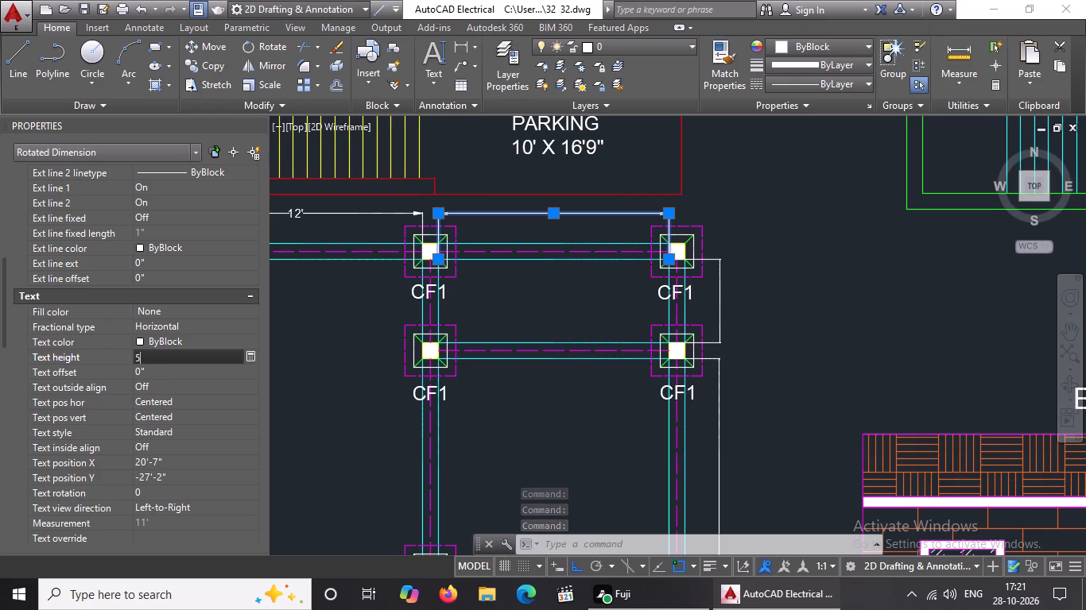
{"action": "key", "text": "shift+quotedbl"}
{"action": "key", "text": "Return"}
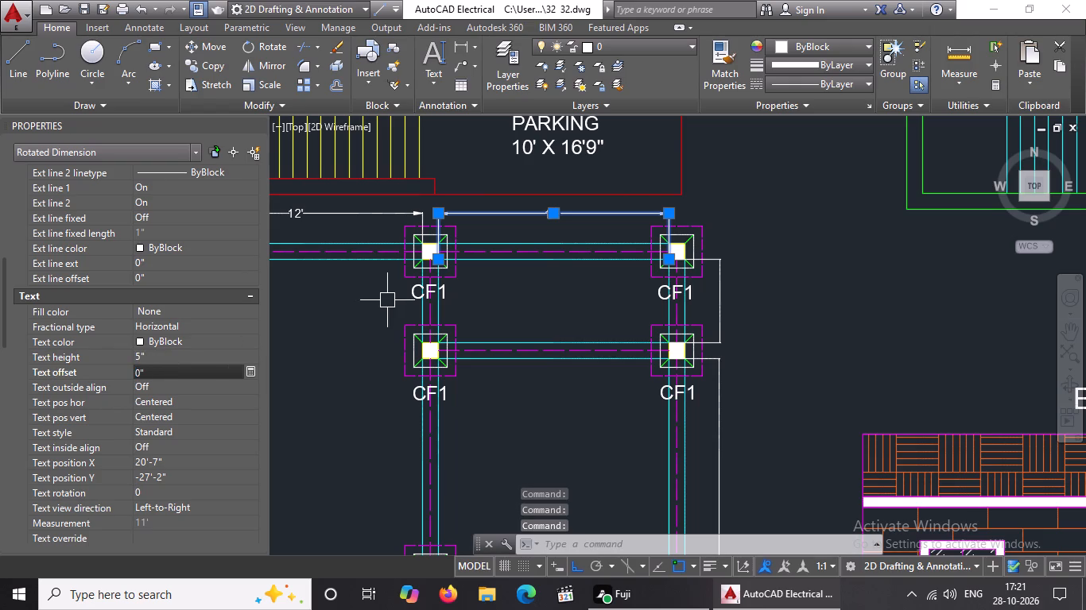
{"action": "key", "text": "Escape"}
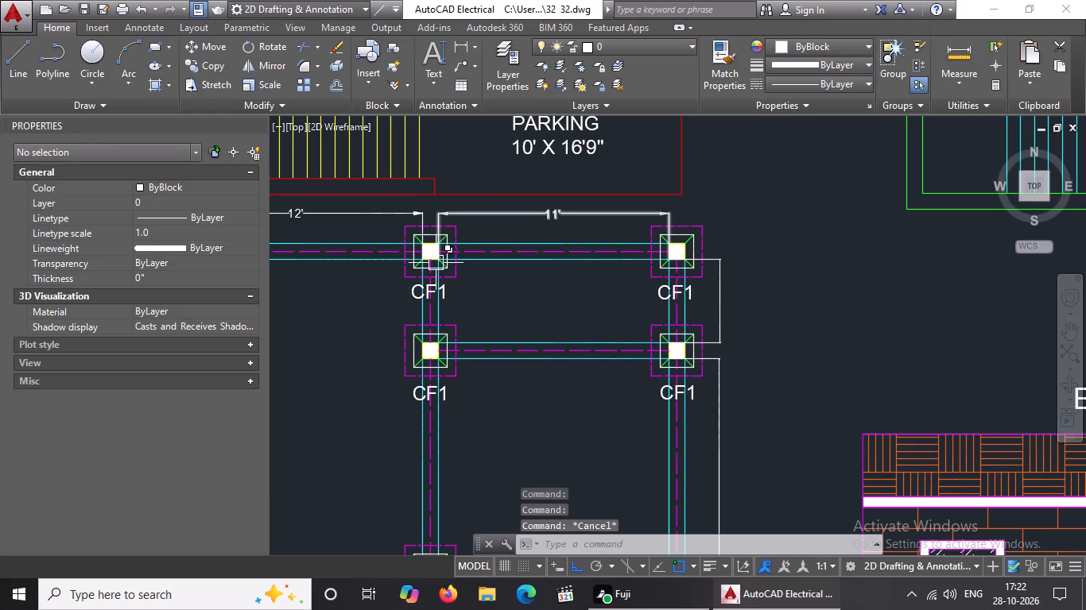
Set the arrow size of the right-hand line's dimension between the top two columns to 5".
{"action": "left_click", "coordinate": [721, 333]}
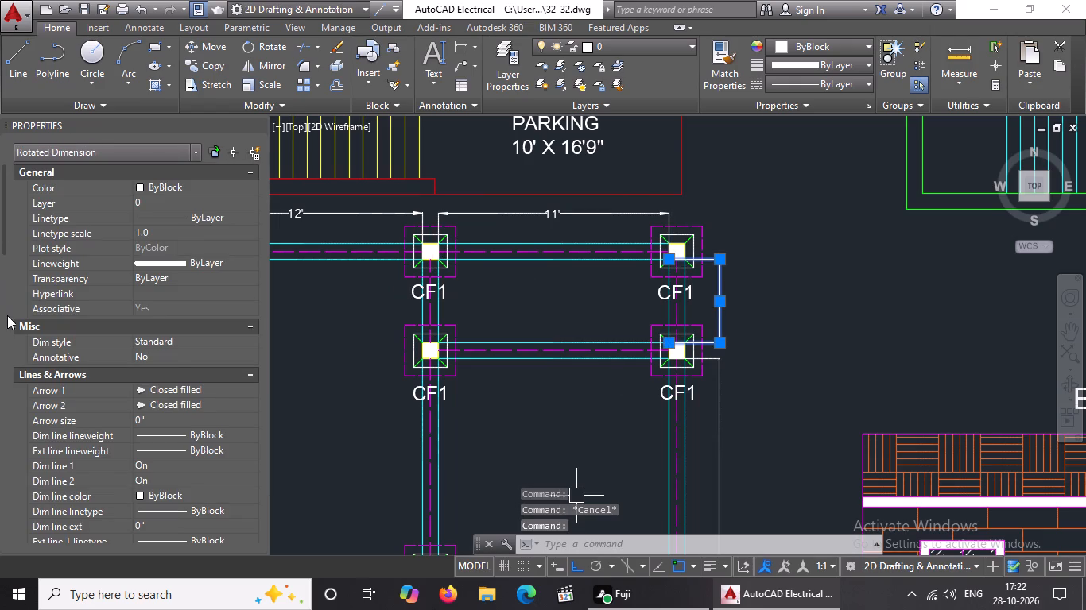
{"action": "left_click", "coordinate": [162, 416]}
{"action": "key", "text": "BackSpace"}
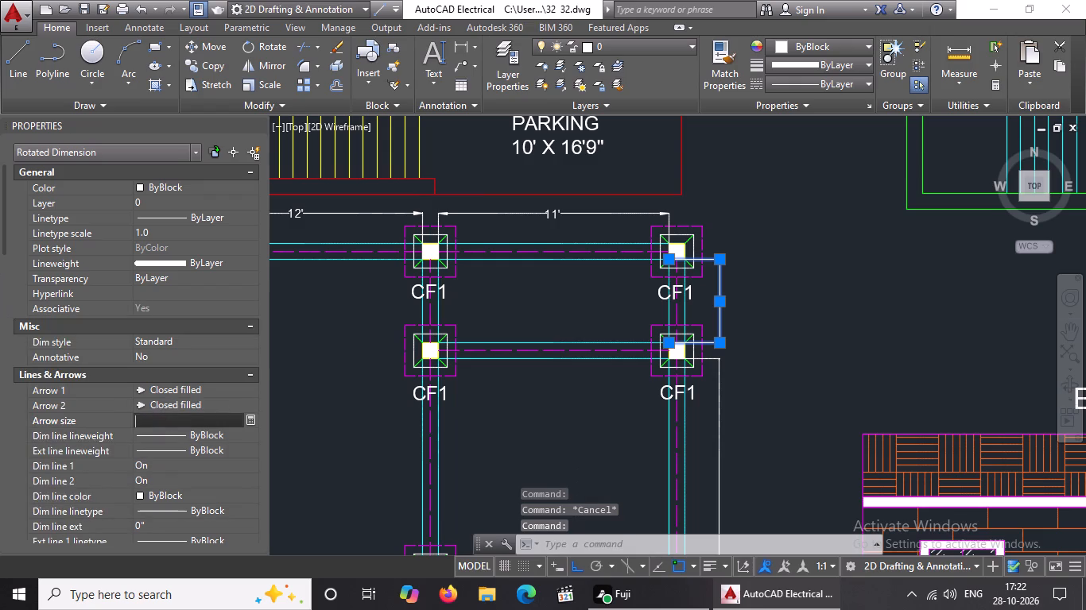
{"action": "key", "text": "BackSpace"}
{"action": "key", "text": "5"}
{"action": "key", "text": "shift+quotedbl"}
{"action": "key", "text": "Return"}
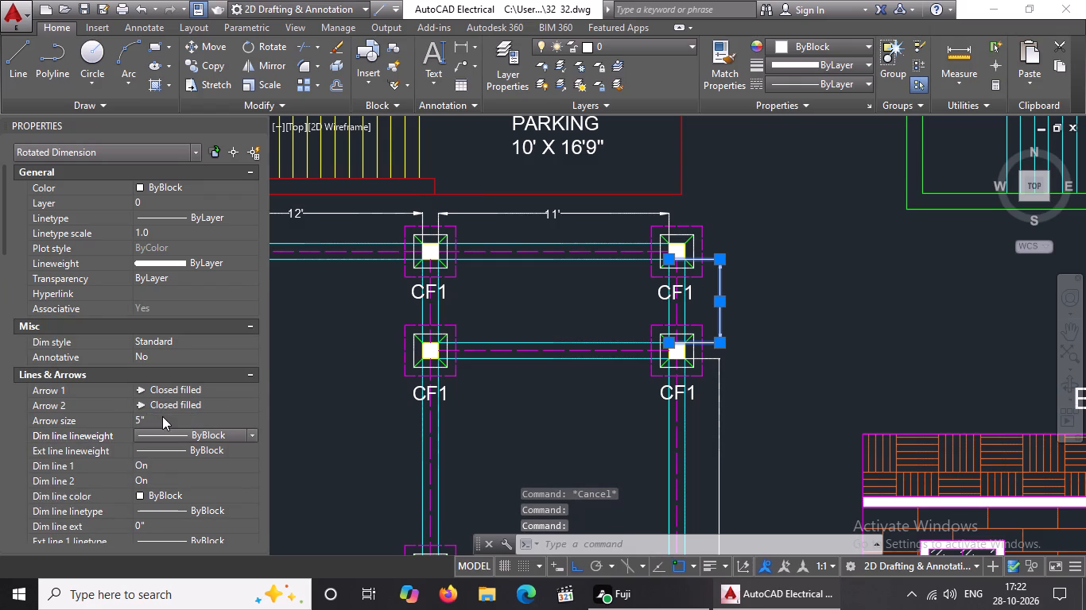
Set the text height of the dimension between the top two right-hand columns to 5" and clear the selection.
{"action": "scroll", "coordinate": [136, 276], "scroll_direction": "down", "scroll_amount": 5}
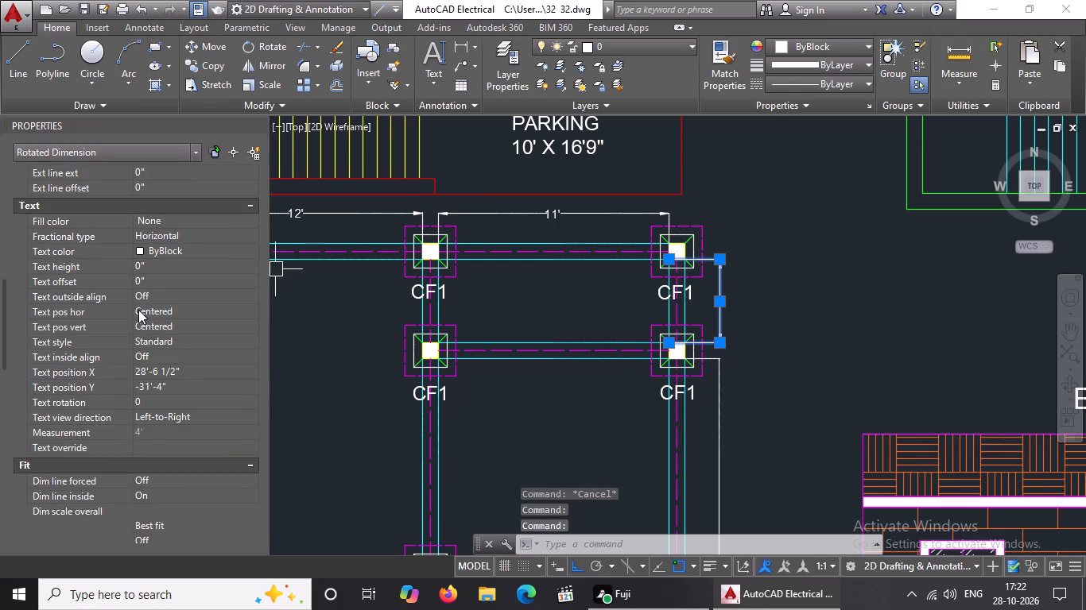
{"action": "left_click", "coordinate": [165, 272]}
{"action": "key", "text": "BackSpace"}
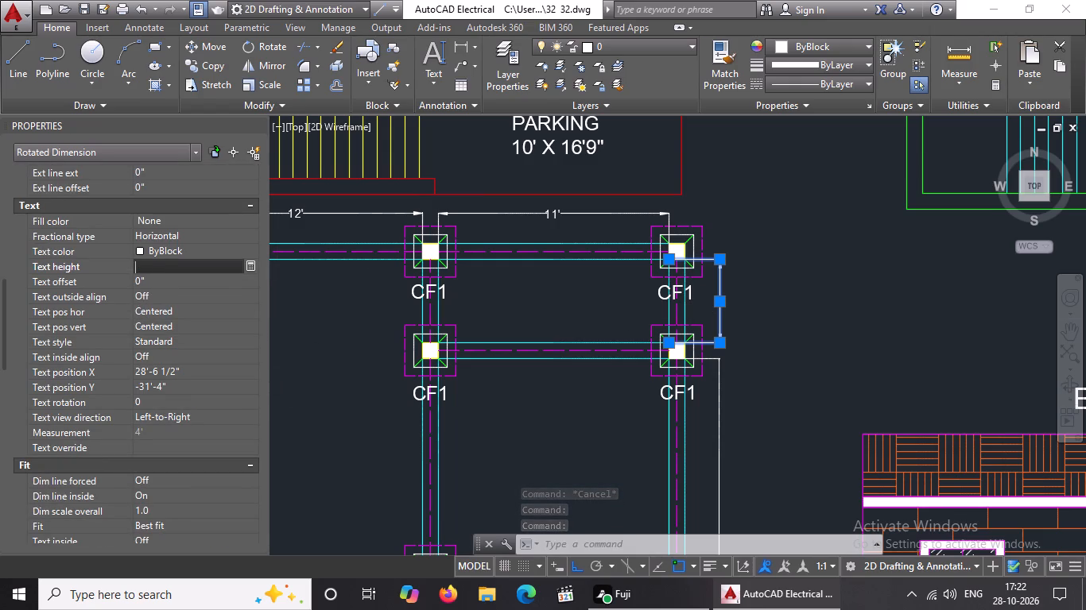
{"action": "key", "text": "BackSpace"}
{"action": "type", "text": "5\""}
{"action": "key", "text": "Return"}
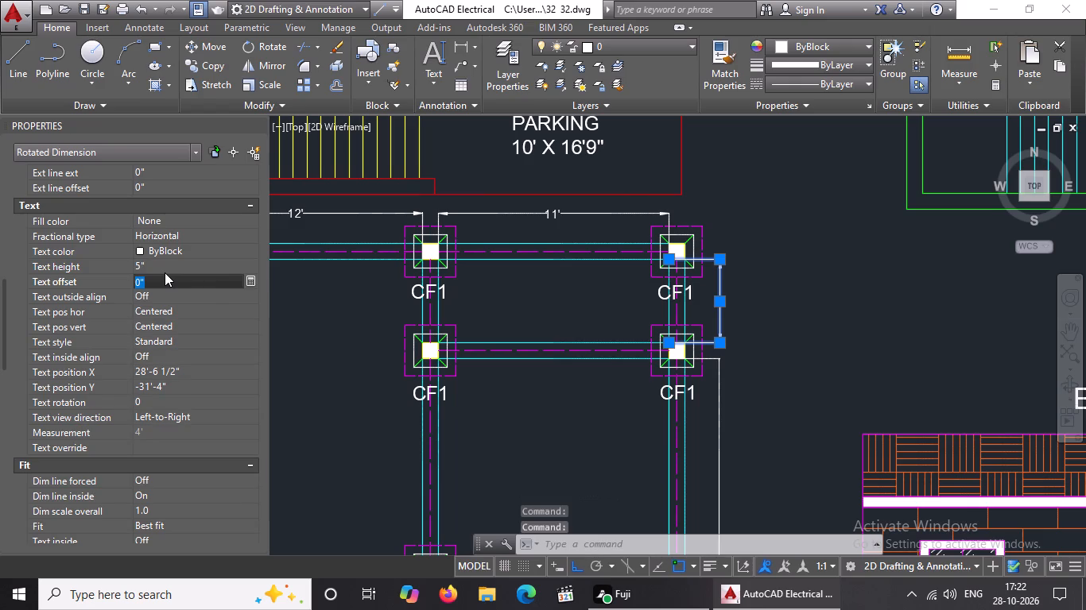
{"action": "scroll", "coordinate": [165, 270], "scroll_direction": "down", "scroll_amount": 4}
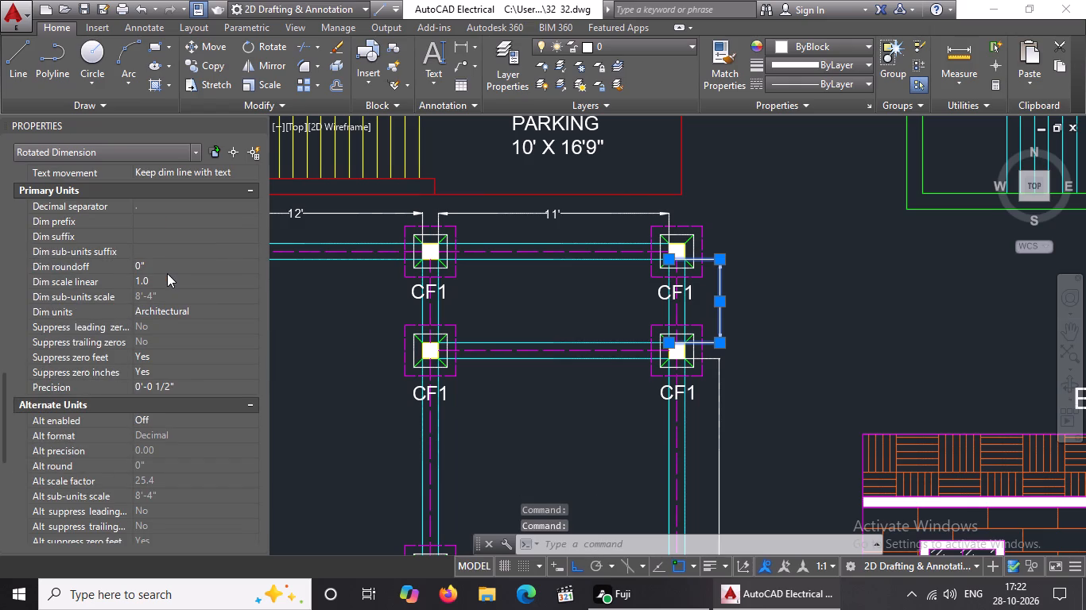
{"action": "scroll", "coordinate": [167, 273], "scroll_direction": "up", "scroll_amount": 7}
{"action": "scroll", "coordinate": [167, 273], "scroll_direction": "down", "scroll_amount": 7}
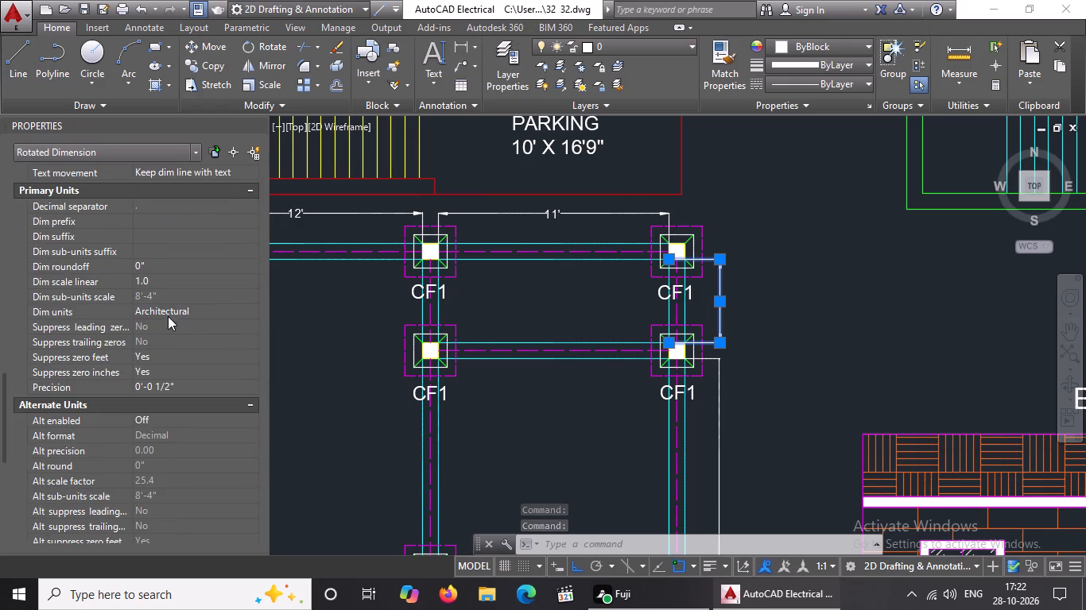
{"action": "key", "text": "Escape"}
{"action": "key", "text": "Escape"}
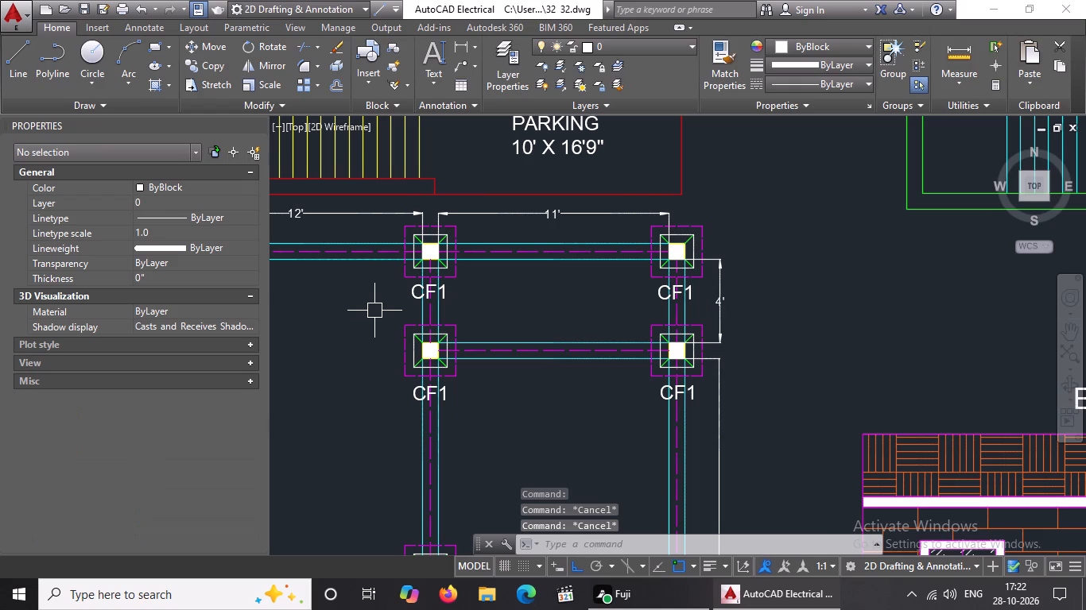
Set the arrow size of the right-hand line's dimension directly below the second column from the top to 5".
{"action": "scroll", "coordinate": [670, 294], "scroll_direction": "down", "scroll_amount": 3}
{"action": "scroll", "coordinate": [686, 345], "scroll_direction": "up", "scroll_amount": 3}
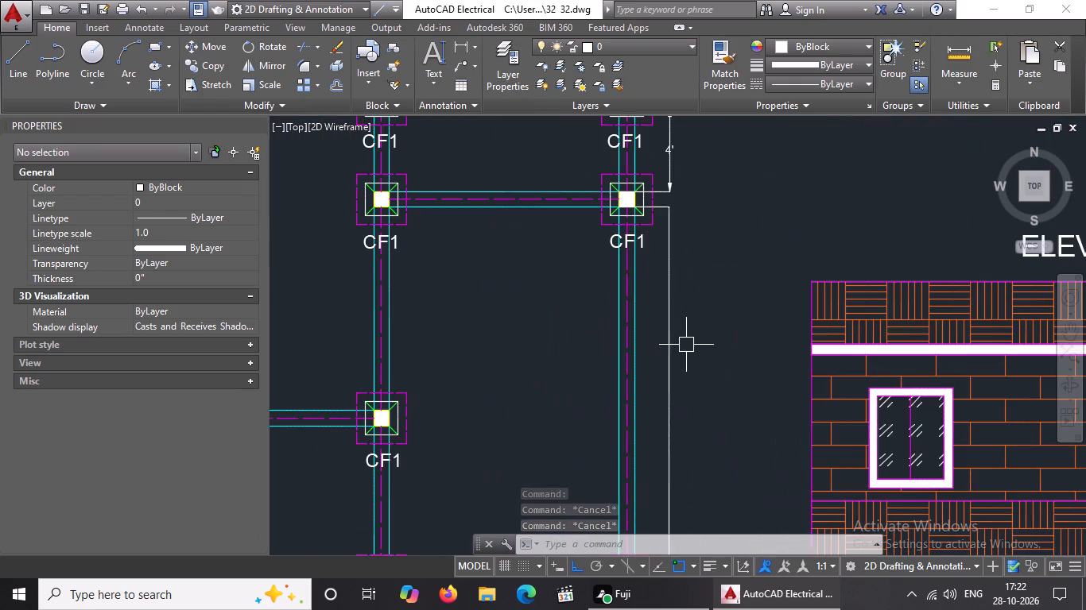
{"action": "left_click", "coordinate": [672, 357]}
{"action": "scroll", "coordinate": [201, 288], "scroll_direction": "up", "scroll_amount": 1}
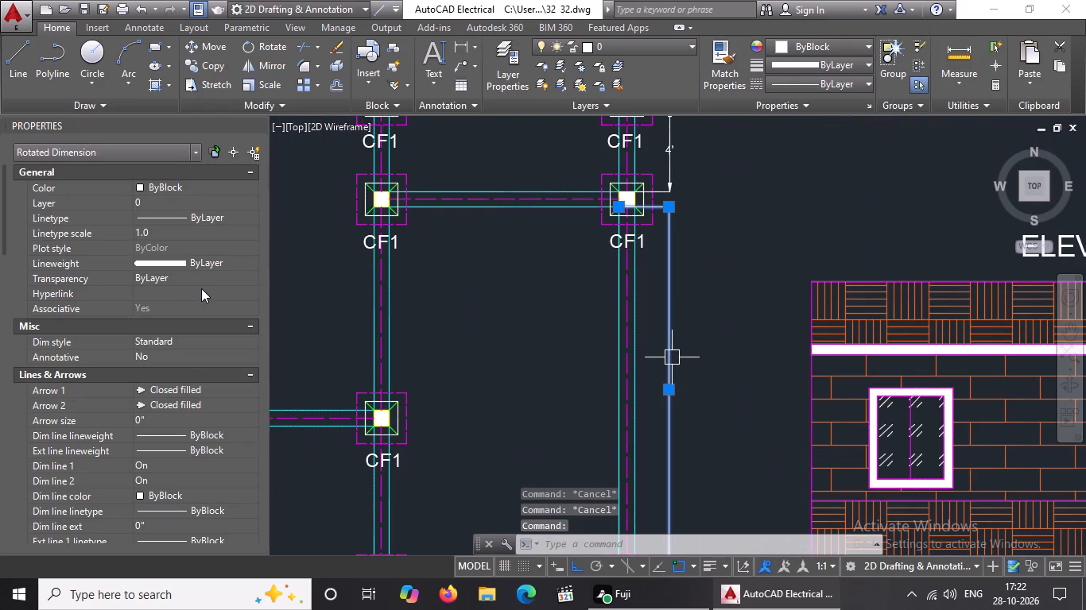
{"action": "scroll", "coordinate": [201, 288], "scroll_direction": "up", "scroll_amount": 1}
{"action": "scroll", "coordinate": [201, 294], "scroll_direction": "down", "scroll_amount": 2}
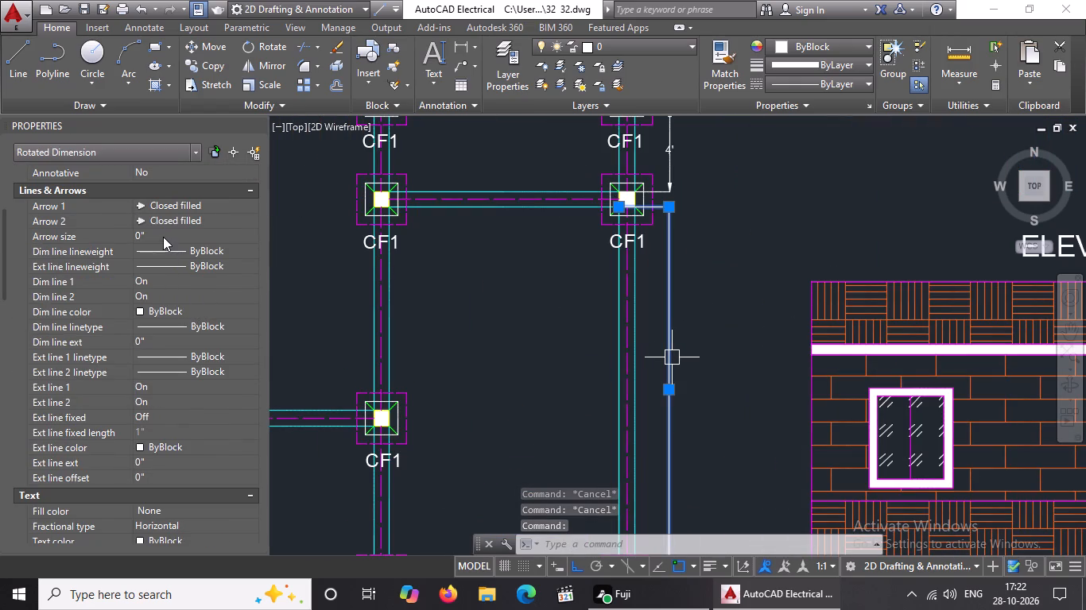
{"action": "left_click", "coordinate": [164, 236]}
{"action": "key", "text": "BackSpace"}
{"action": "key", "text": "BackSpace"}
{"action": "key", "text": "BackSpace"}
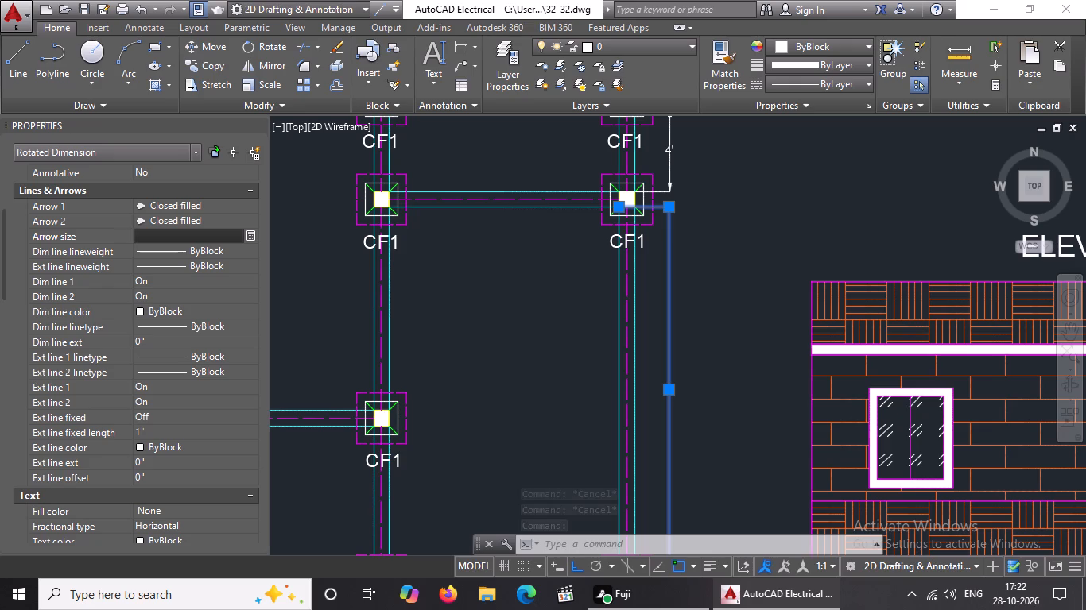
{"action": "key", "text": "5"}
{"action": "key", "text": "shift+quotedbl"}
{"action": "key", "text": "Return"}
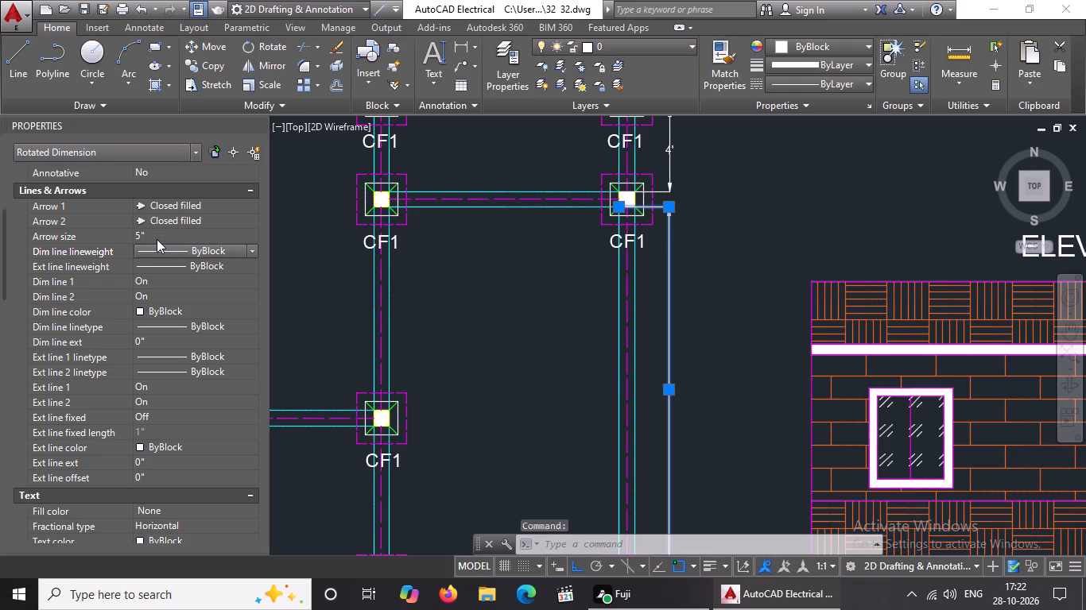
Set the text height of the right-hand dimension below the second column from the top to 5".
{"action": "scroll", "coordinate": [157, 239], "scroll_direction": "down", "scroll_amount": 3}
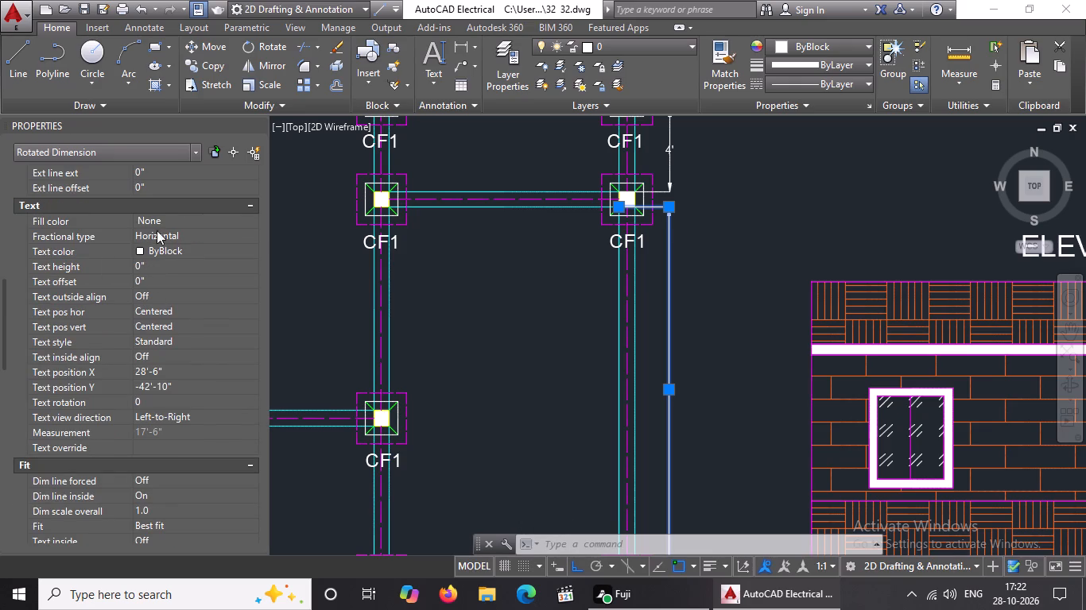
{"action": "left_click", "coordinate": [161, 264]}
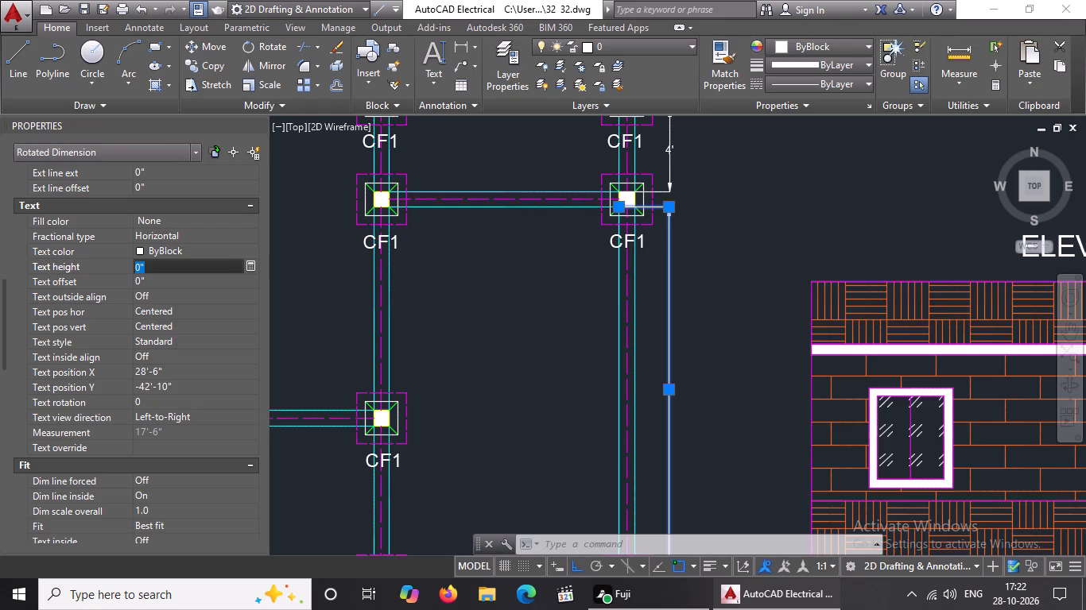
{"action": "key", "text": "BackSpace"}
{"action": "key", "text": "BackSpace"}
{"action": "key", "text": "5"}
{"action": "key", "text": "shift+quotedbl"}
{"action": "key", "text": "Return"}
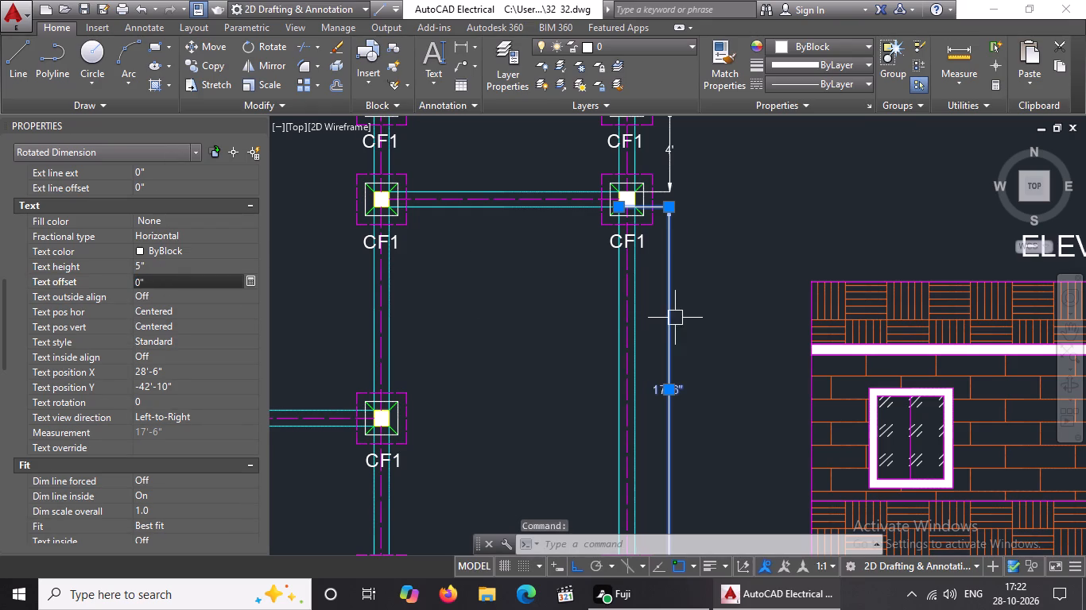
Set the arrow size of the right-hand line's lowest dimension, down to the bottom corner column, to 5".
{"action": "scroll", "coordinate": [678, 313], "scroll_direction": "down", "scroll_amount": 3}
{"action": "scroll", "coordinate": [686, 454], "scroll_direction": "up", "scroll_amount": 3}
{"action": "left_click", "coordinate": [644, 384]}
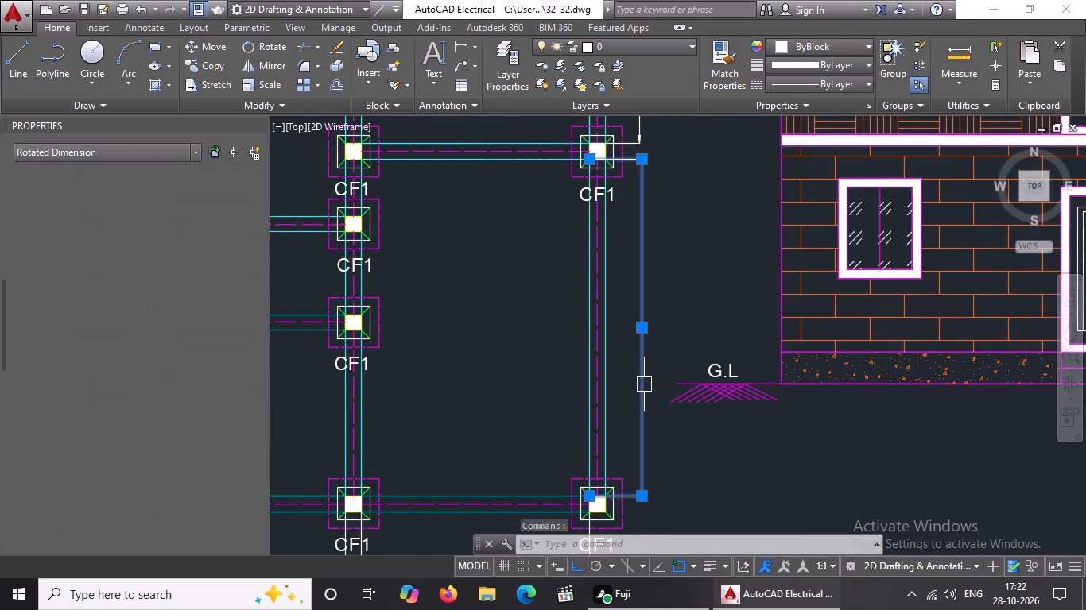
{"action": "scroll", "coordinate": [644, 384], "scroll_direction": "down", "scroll_amount": 2}
{"action": "left_click", "coordinate": [171, 414]}
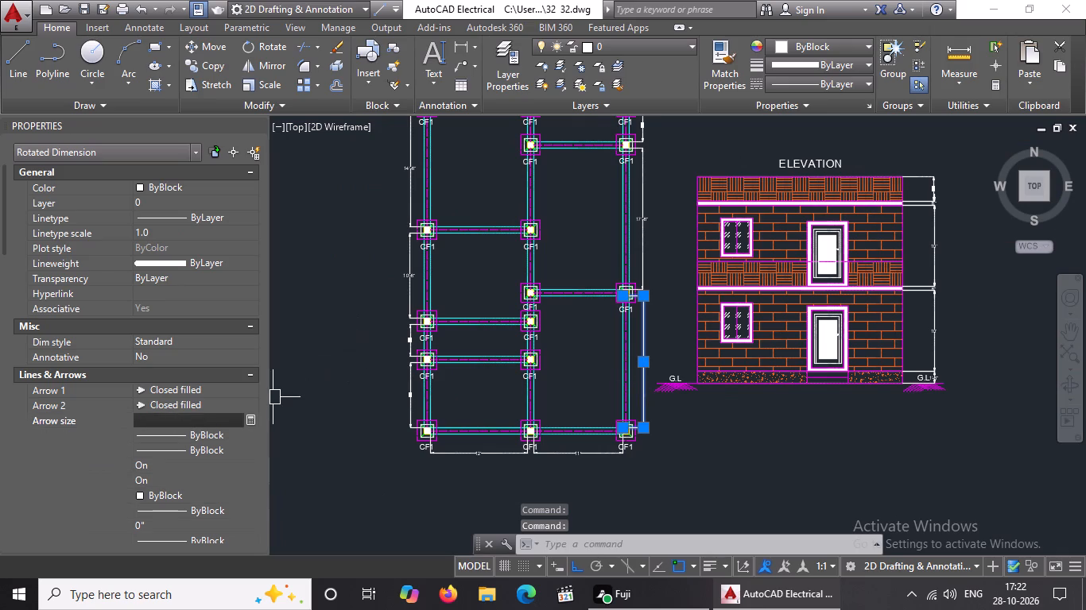
{"action": "key", "text": "BackSpace"}
{"action": "key", "text": "BackSpace"}
{"action": "type", "text": "5\""}
{"action": "key", "text": "Return"}
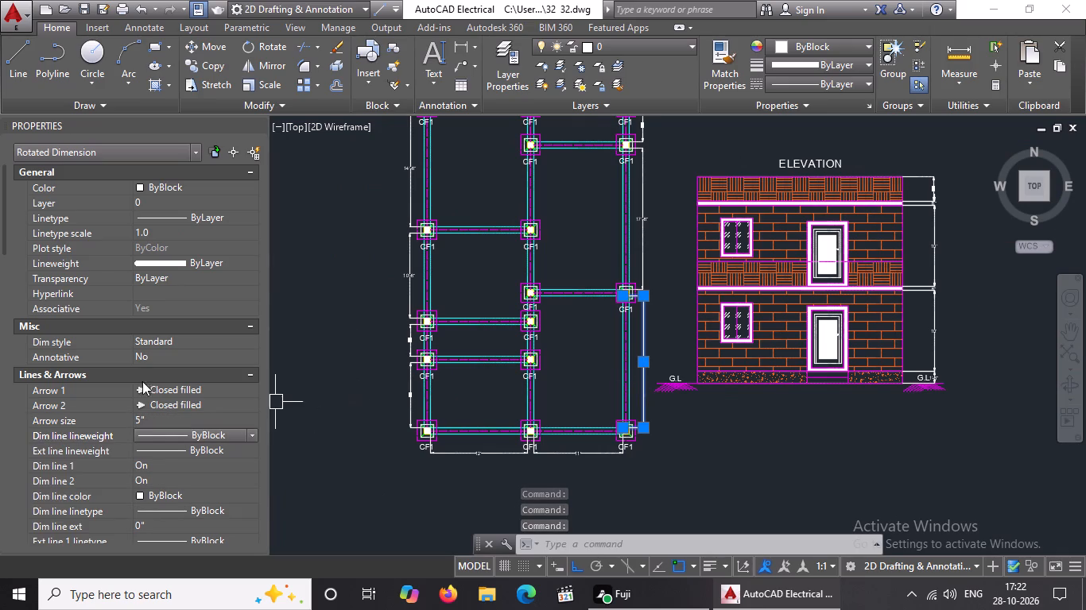
Set the text height of the right-hand line's lowest dimension to 5" and clear the selection.
{"action": "scroll", "coordinate": [153, 419], "scroll_direction": "down", "scroll_amount": 3}
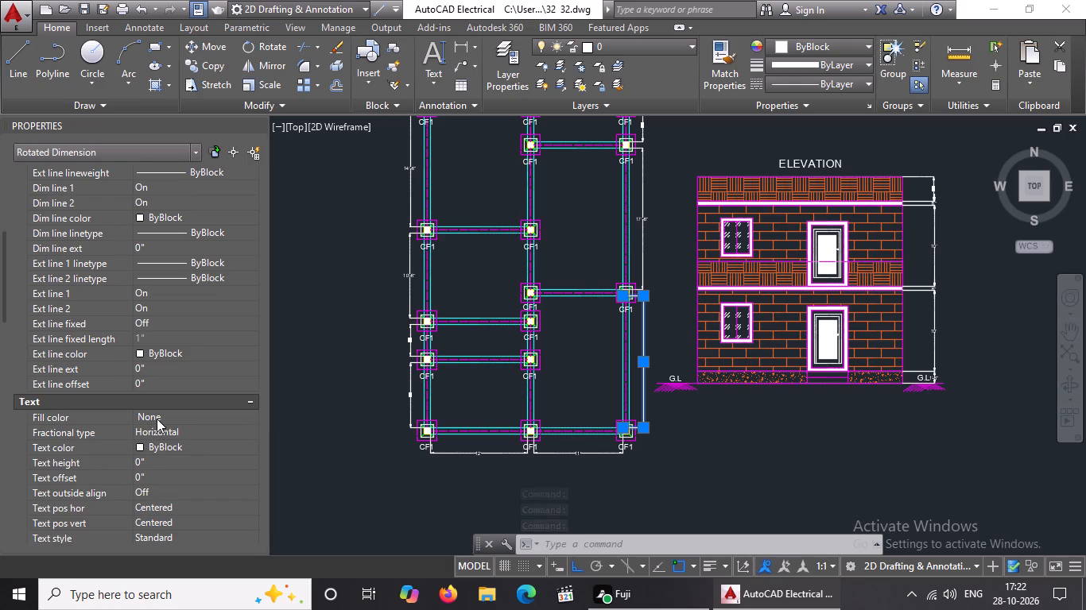
{"action": "left_click", "coordinate": [161, 461]}
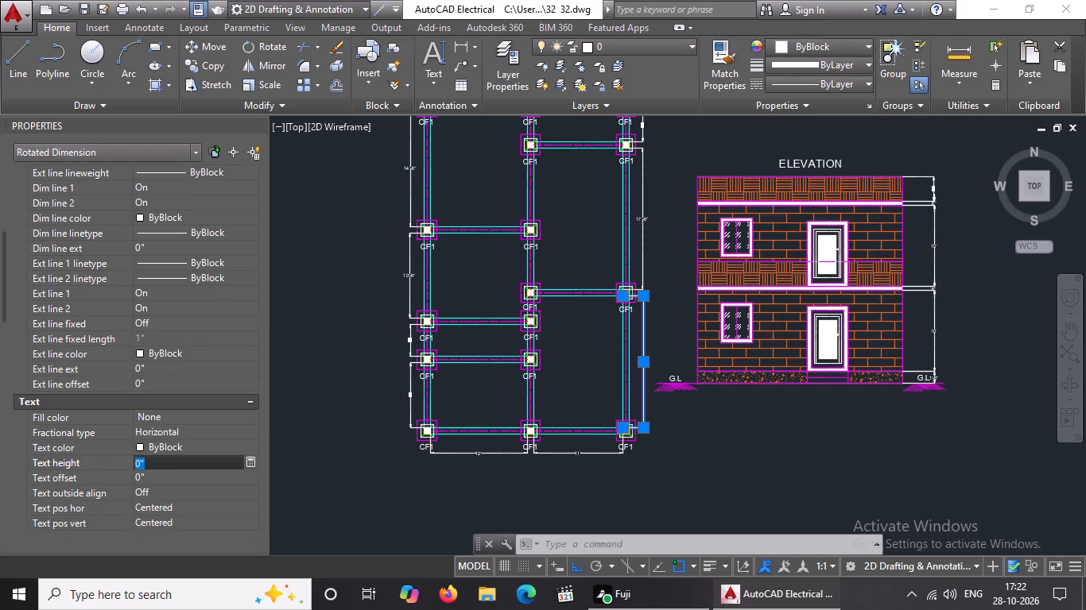
{"action": "key", "text": "BackSpace"}
{"action": "key", "text": "BackSpace"}
{"action": "key", "text": "BackSpace"}
{"action": "key", "text": "5"}
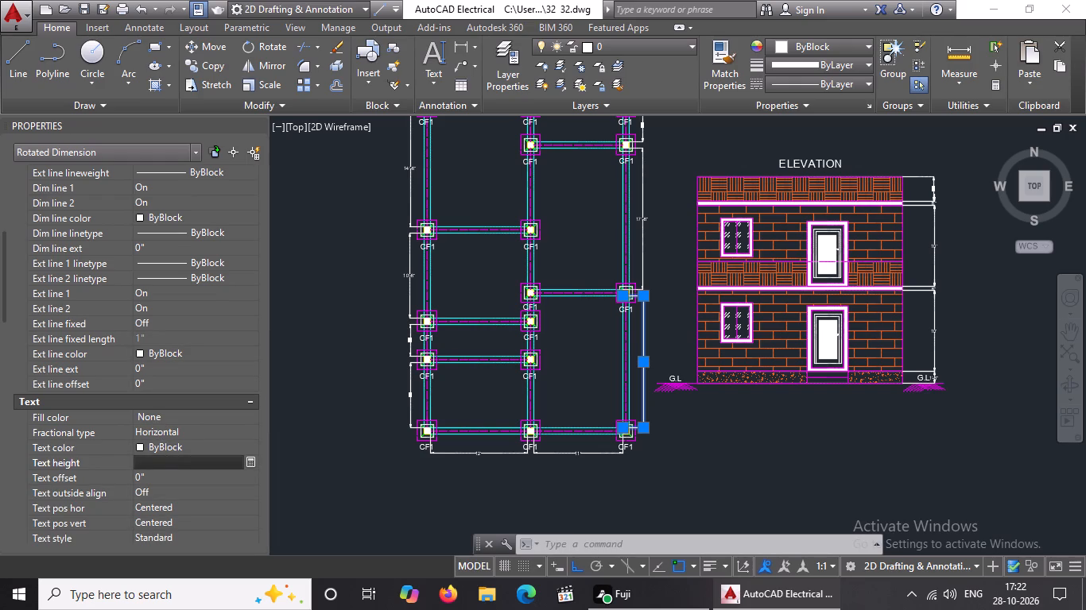
{"action": "key", "text": "shift+quotedbl"}
{"action": "key", "text": "Return"}
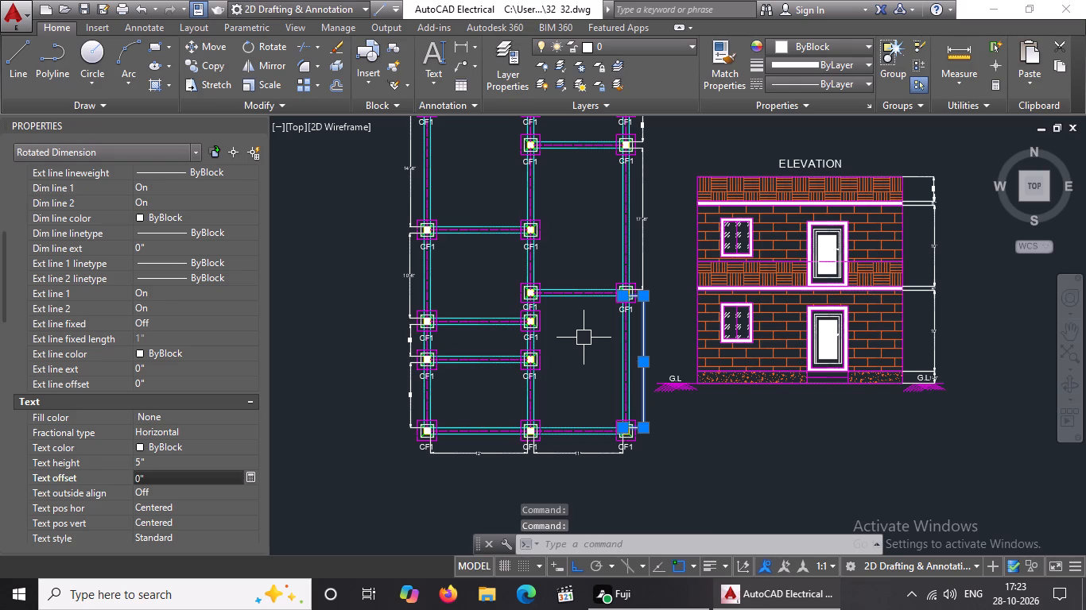
{"action": "scroll", "coordinate": [495, 473], "scroll_direction": "up", "scroll_amount": 2}
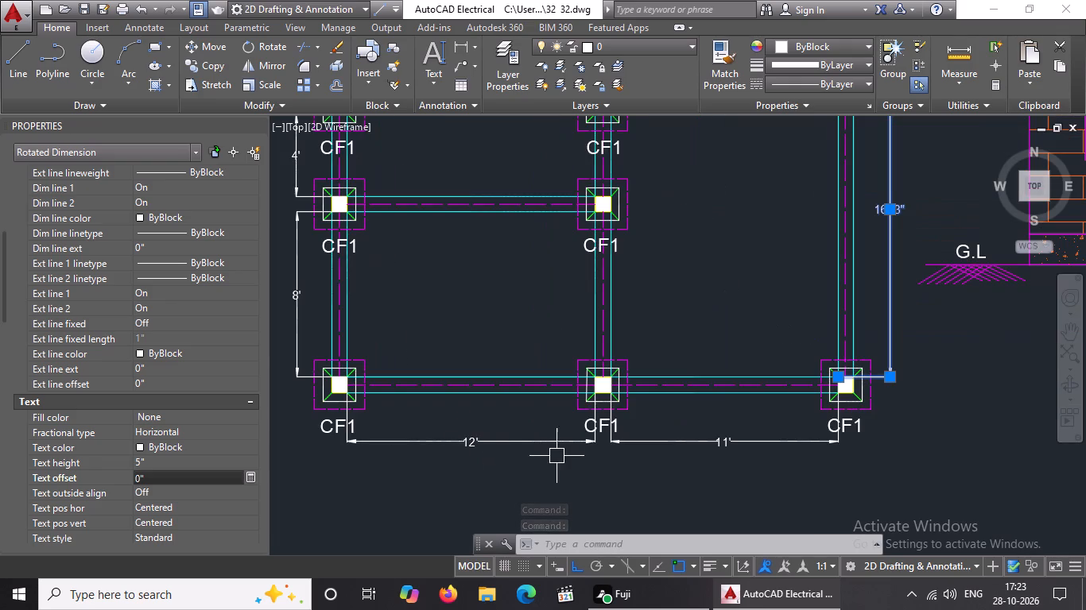
{"action": "scroll", "coordinate": [576, 450], "scroll_direction": "down", "scroll_amount": 2}
{"action": "key", "text": "Escape"}
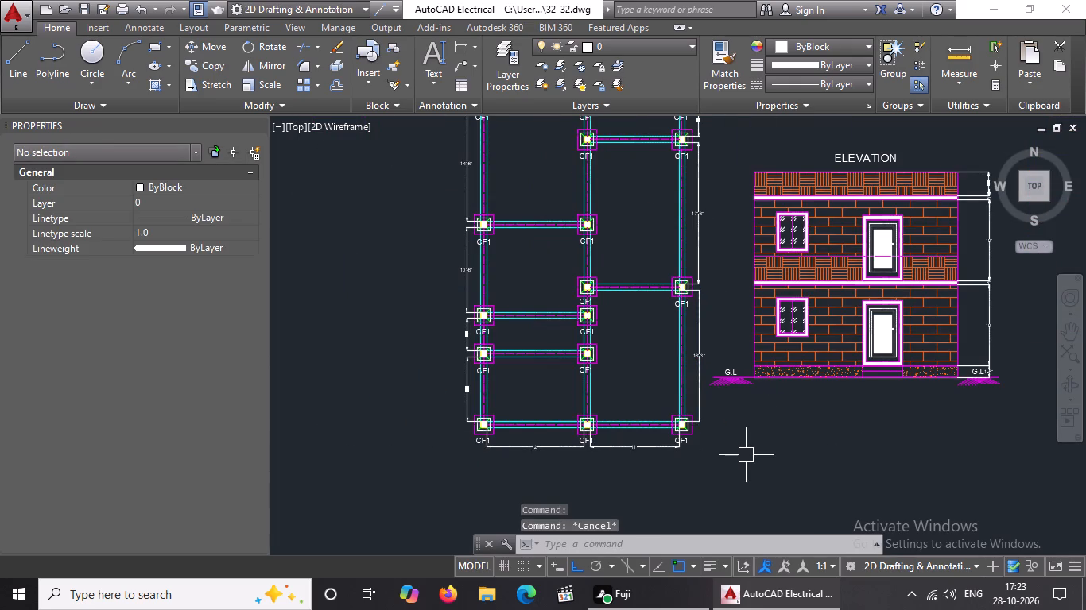
Set the arrow size of the 11' dimension below the footing layout's bottom row to 10".
{"action": "left_click", "coordinate": [648, 446]}
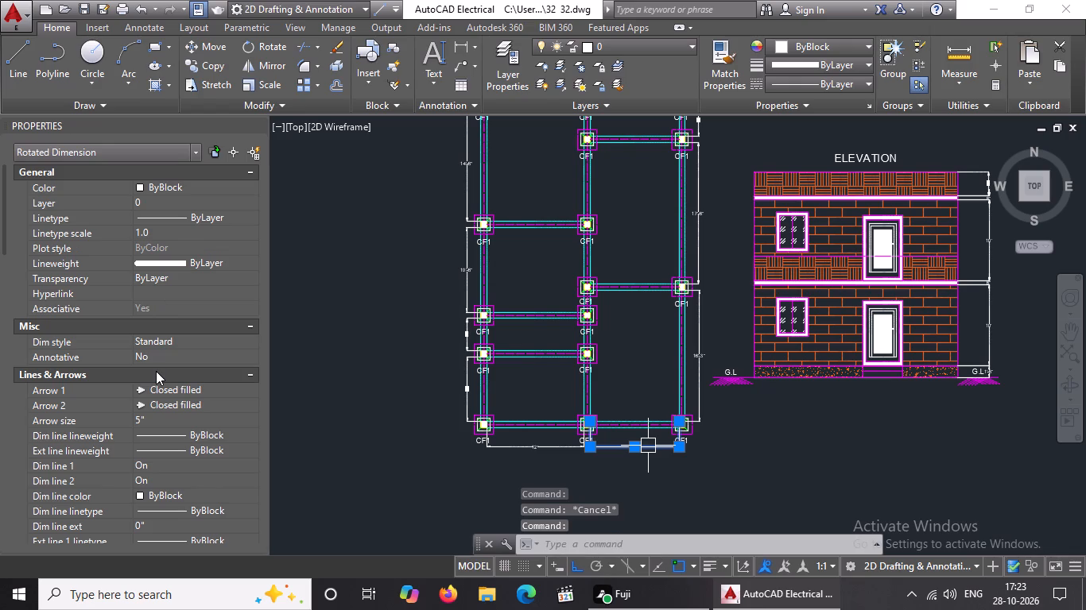
{"action": "left_click", "coordinate": [161, 414]}
{"action": "key", "text": "BackSpace"}
{"action": "key", "text": "BackSpace"}
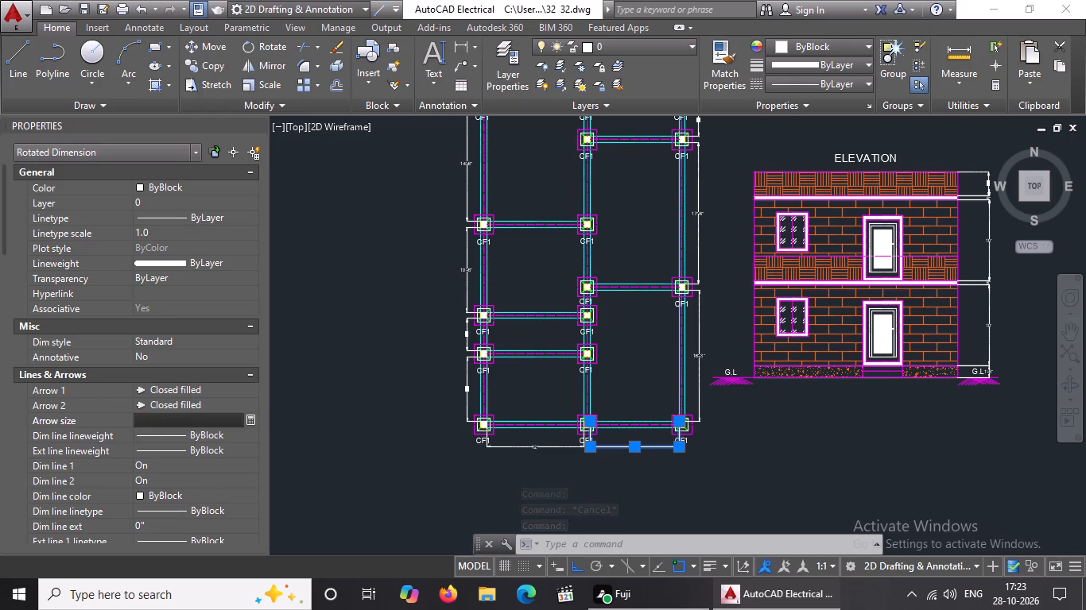
{"action": "type", "text": "10"}
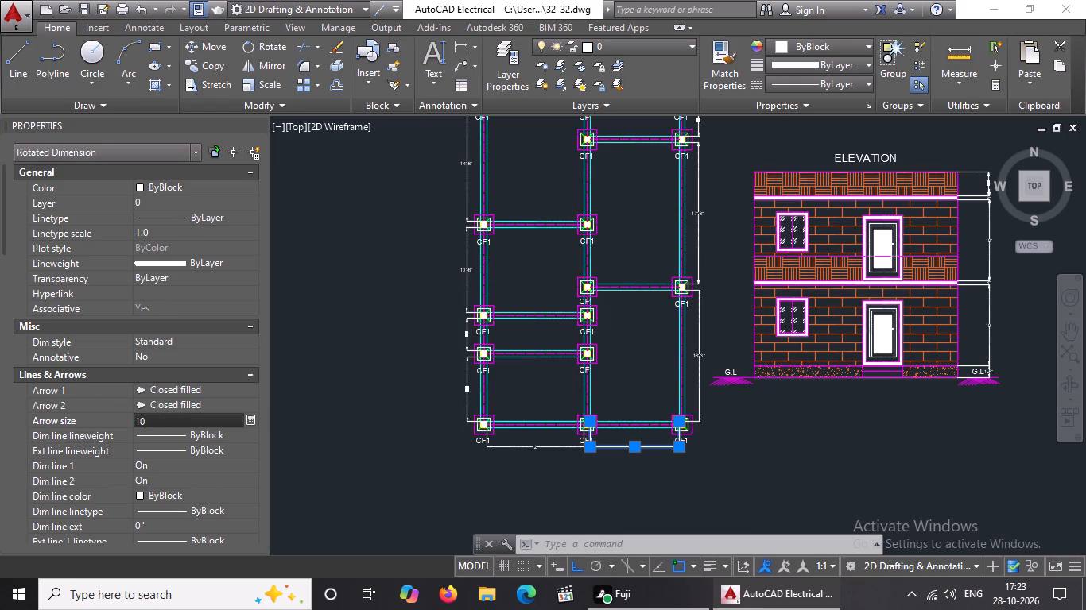
{"action": "key", "text": "shift+quotedbl"}
{"action": "key", "text": "Return"}
Set the text height of the bottom row's 11' dimension to 10" and clear the selection.
{"action": "scroll", "coordinate": [178, 417], "scroll_direction": "down", "scroll_amount": 2}
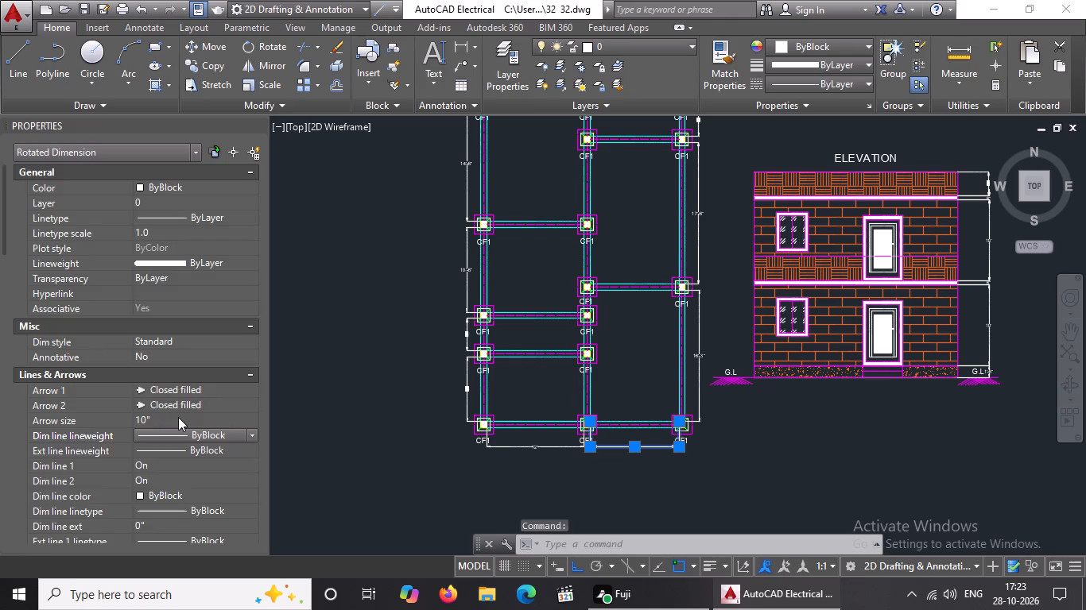
{"action": "scroll", "coordinate": [157, 434], "scroll_direction": "down", "scroll_amount": 2}
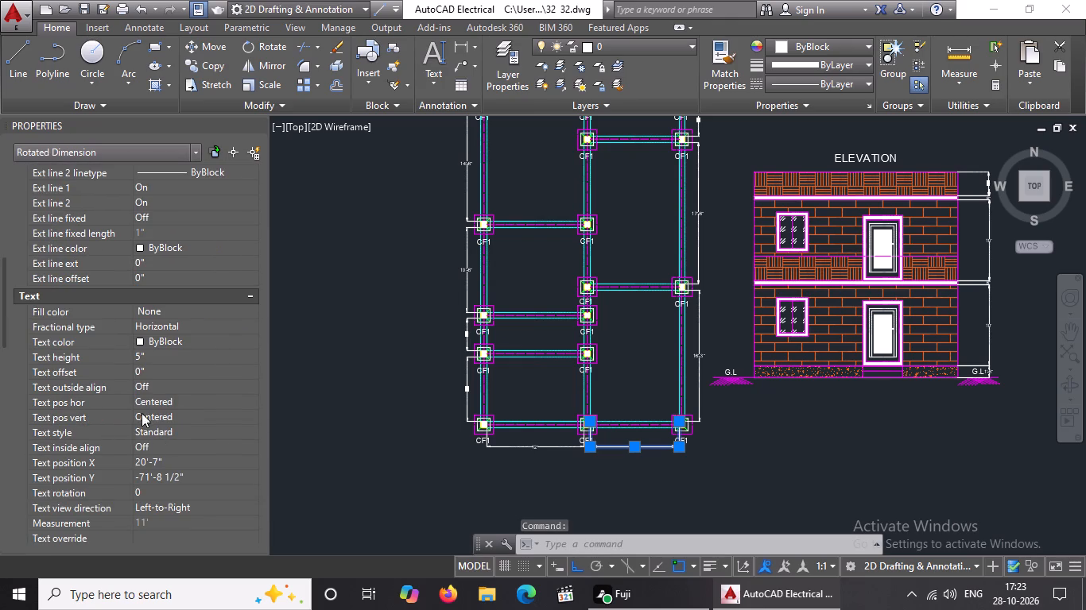
{"action": "left_click", "coordinate": [169, 351]}
{"action": "key", "text": "BackSpace"}
{"action": "key", "text": "BackSpace"}
{"action": "key", "text": "BackSpace"}
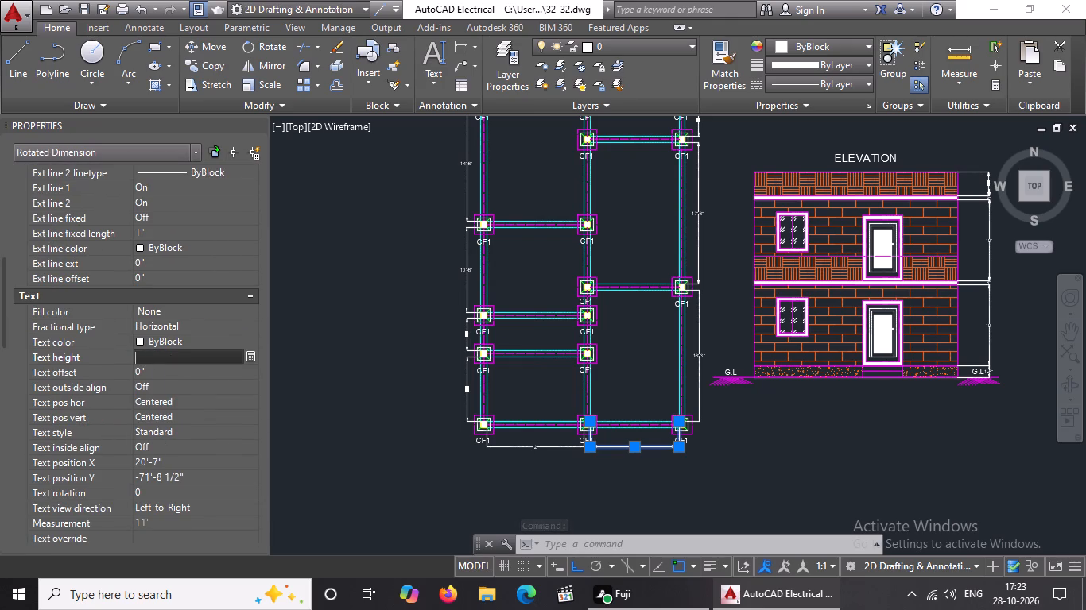
{"action": "key", "text": "1"}
{"action": "type", "text": "0\""}
{"action": "key", "text": "Return"}
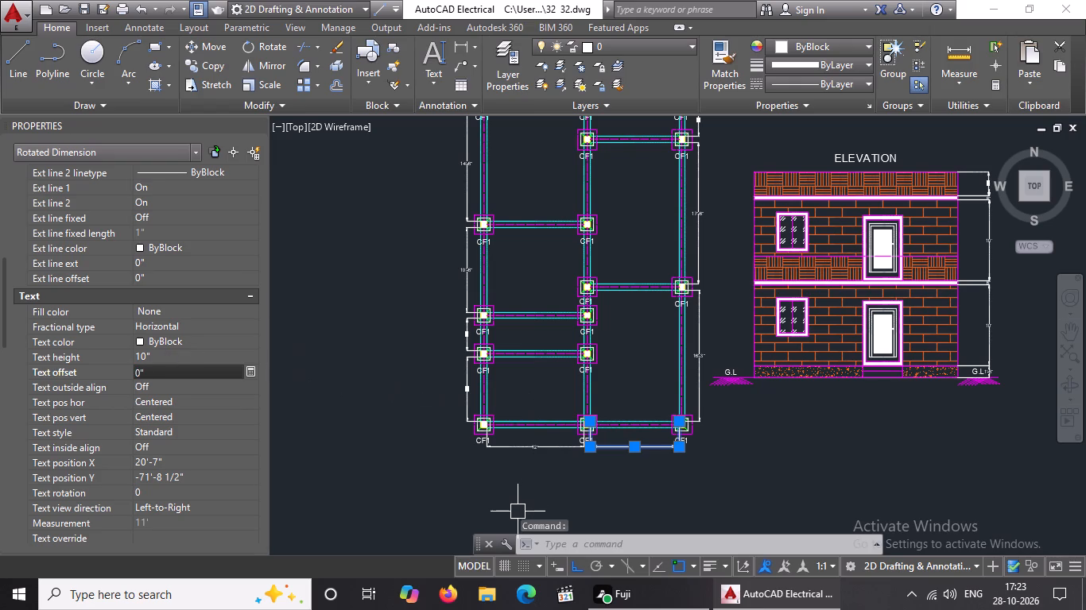
{"action": "key", "text": "Escape"}
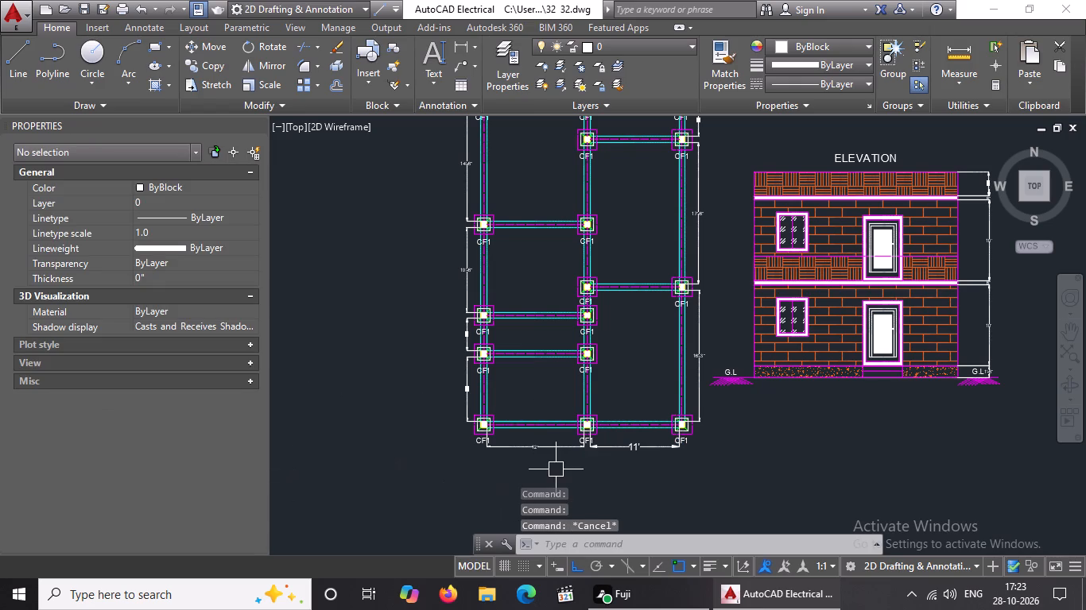
Set the arrow size of the 12' dimension below the footing layout's bottom row to 10".
{"action": "left_click", "coordinate": [541, 445]}
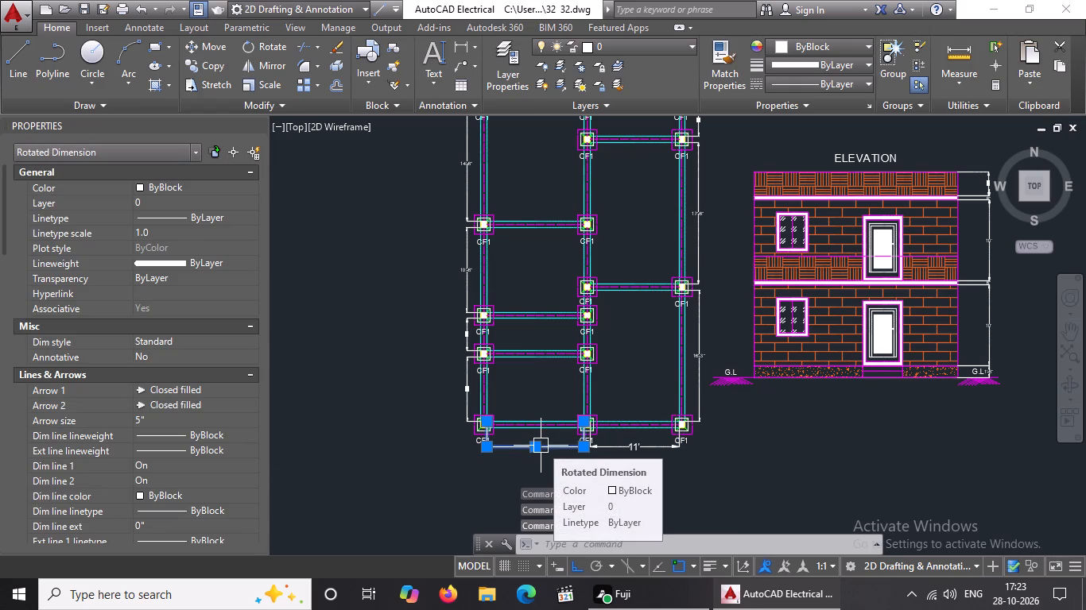
{"action": "left_click", "coordinate": [173, 423]}
{"action": "key", "text": "BackSpace"}
{"action": "key", "text": "BackSpace"}
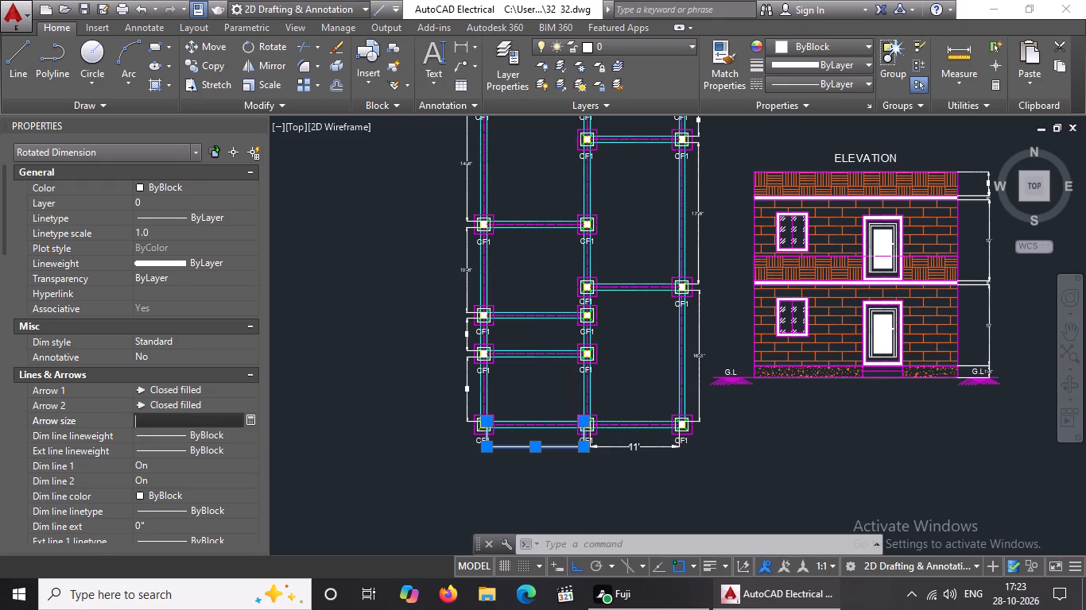
{"action": "type", "text": "1`"}
{"action": "key", "text": "BackSpace"}
{"action": "key", "text": "BackSpace"}
{"action": "key", "text": "BackSpace"}
{"action": "key", "text": "1"}
{"action": "key", "text": "0"}
{"action": "key", "text": "shift+quotedbl"}
{"action": "key", "text": "Return"}
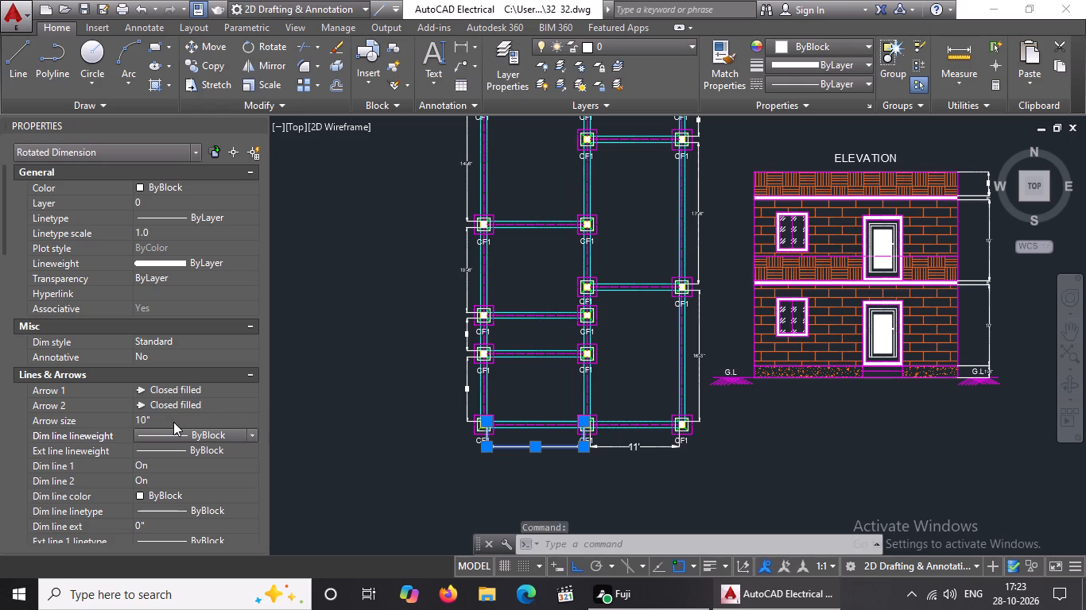
Set the text height of the bottom row's 12' dimension to 10" and clear the selection.
{"action": "scroll", "coordinate": [174, 422], "scroll_direction": "down", "scroll_amount": 4}
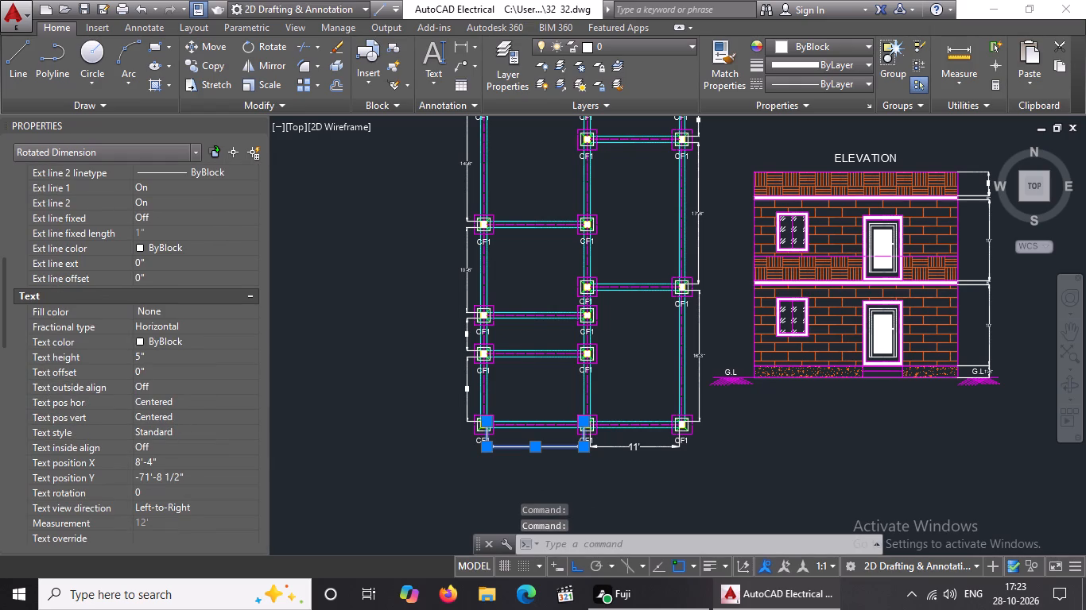
{"action": "left_click", "coordinate": [160, 357]}
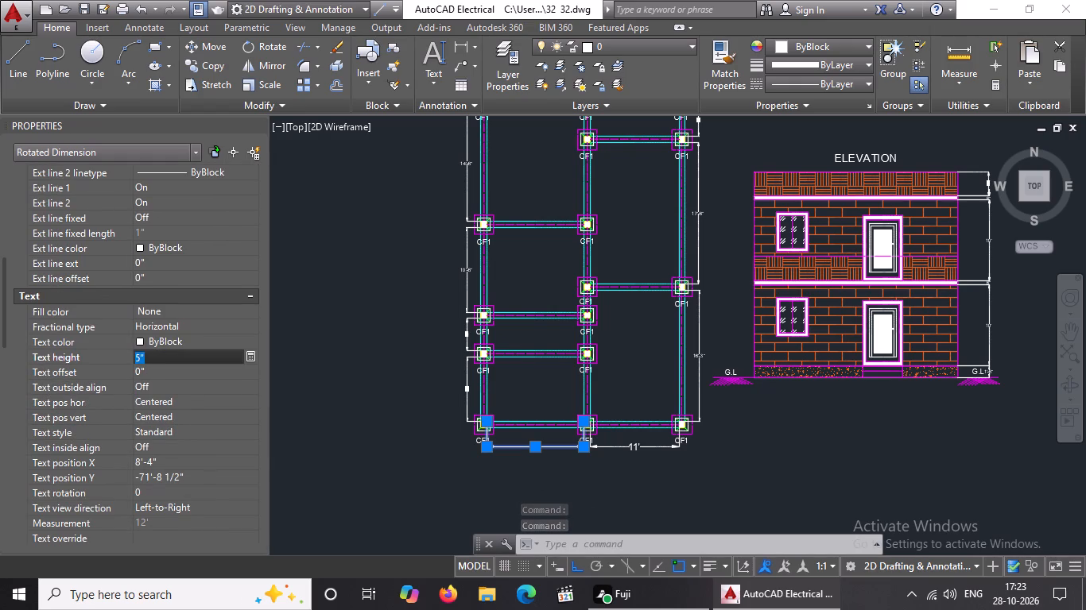
{"action": "key", "text": "BackSpace"}
{"action": "key", "text": "BackSpace"}
{"action": "key", "text": "1"}
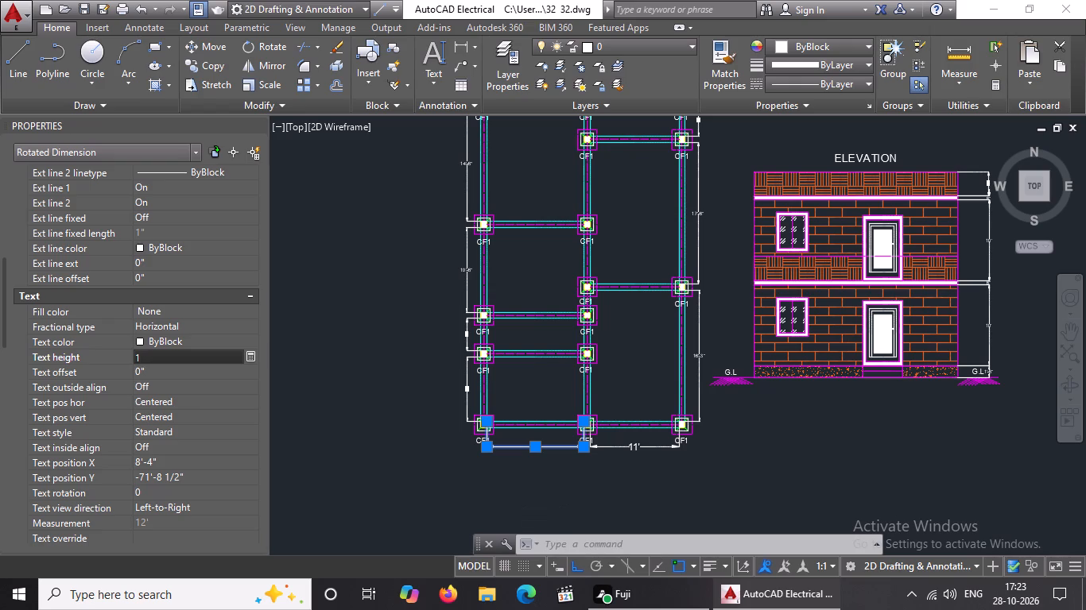
{"action": "key", "text": "0"}
{"action": "key", "text": "shift+quotedbl"}
{"action": "key", "text": "Return"}
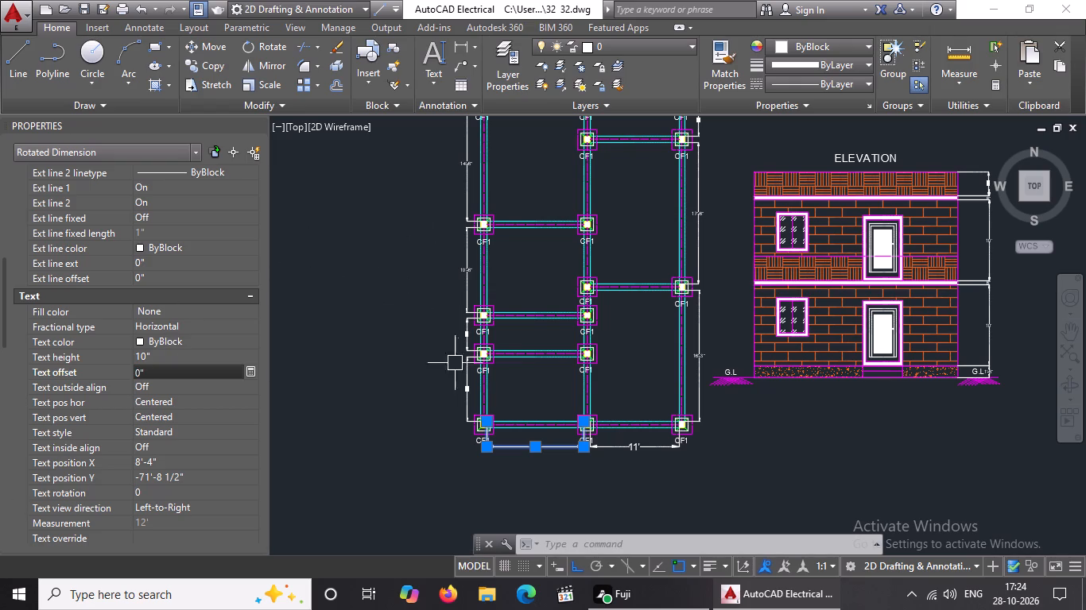
{"action": "key", "text": "Escape"}
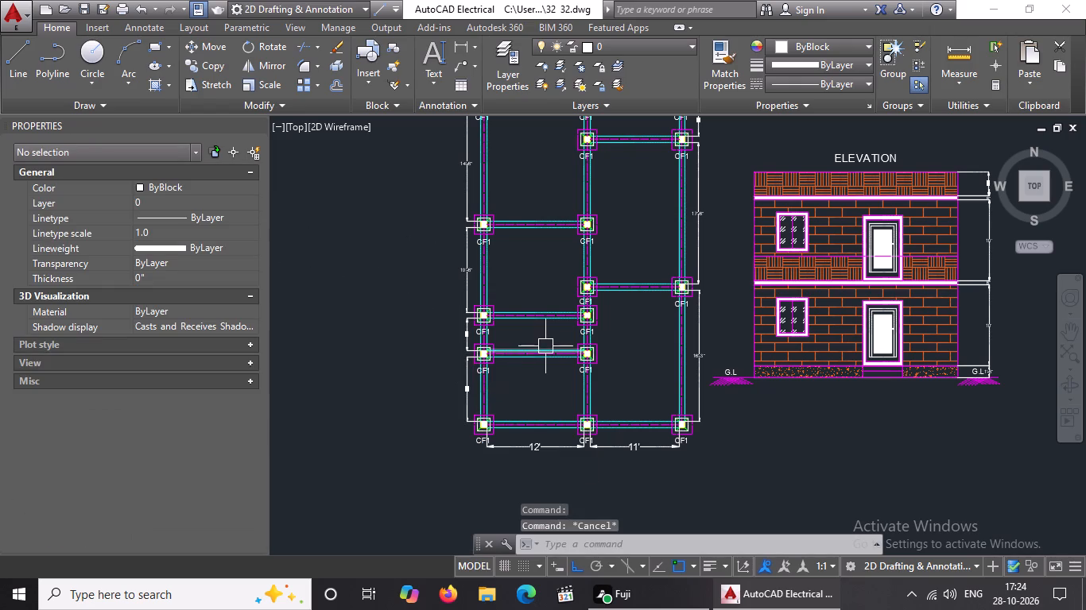
Set the arrow size of the left-hand line's lowest dimension, between the bottom two columns, to 10".
{"action": "left_click", "coordinate": [462, 392]}
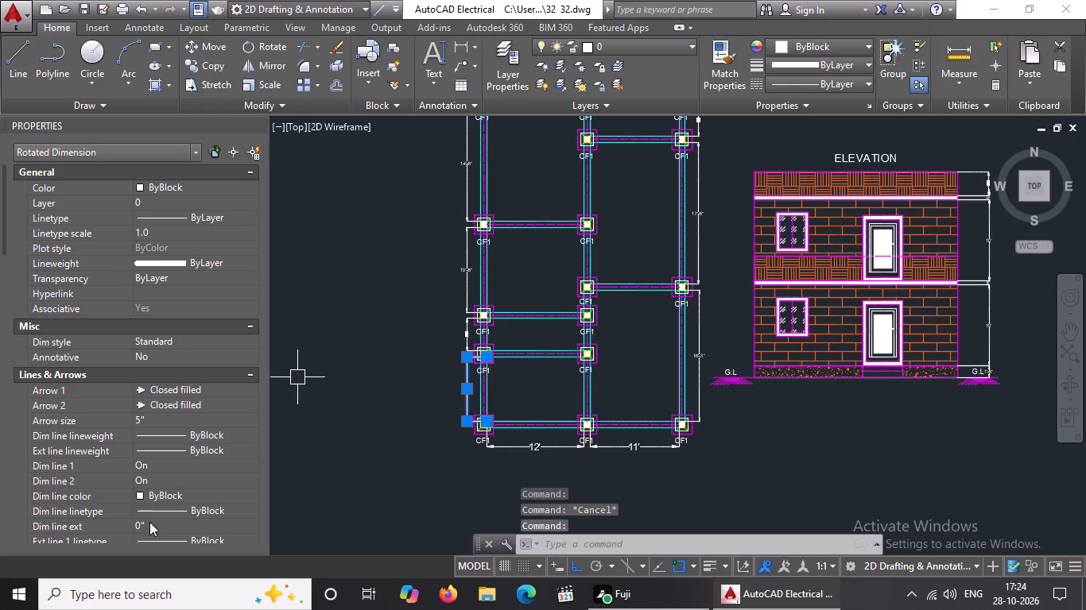
{"action": "left_click", "coordinate": [154, 419]}
{"action": "key", "text": "BackSpace"}
{"action": "key", "text": "BackSpace"}
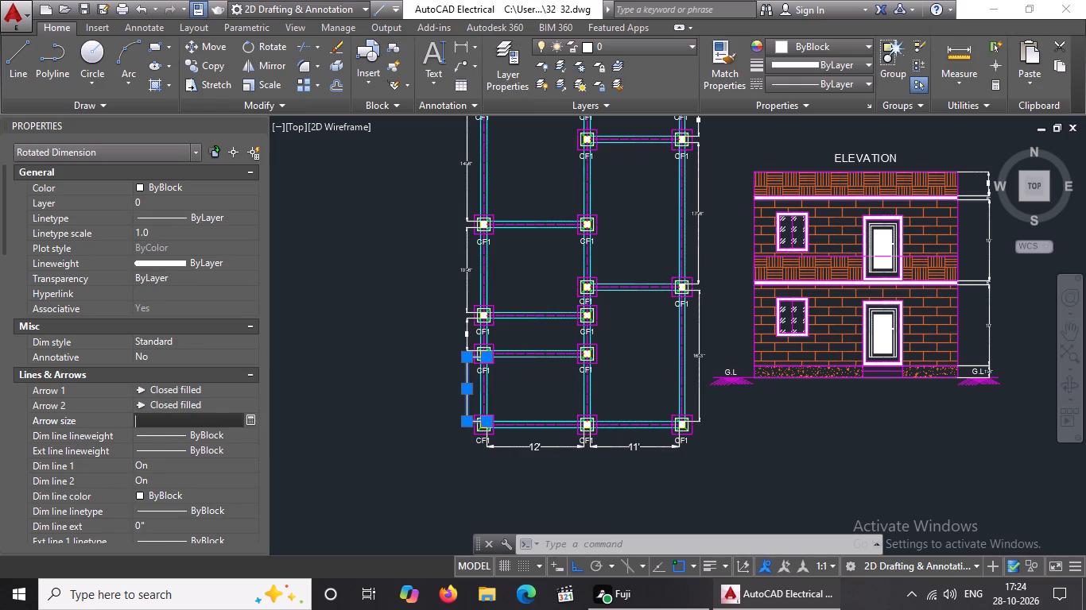
{"action": "type", "text": "10"}
{"action": "key", "text": "shift+quotedbl"}
{"action": "key", "text": "Return"}
Set the text height of the left-hand line's lowest dimension to 10".
{"action": "scroll", "coordinate": [161, 412], "scroll_direction": "down", "scroll_amount": 2}
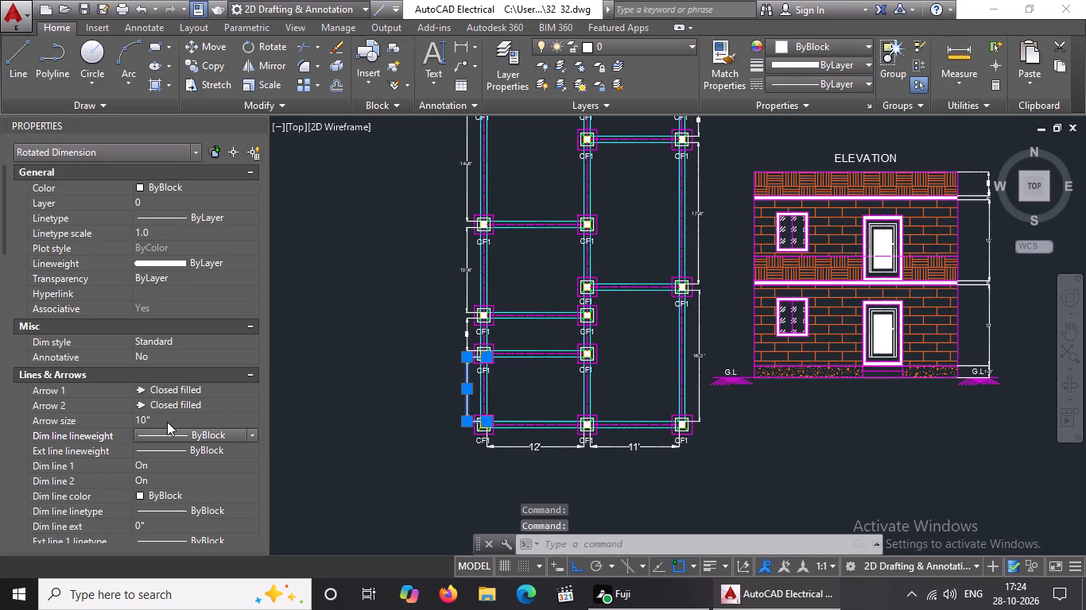
{"action": "scroll", "coordinate": [152, 360], "scroll_direction": "down", "scroll_amount": 3}
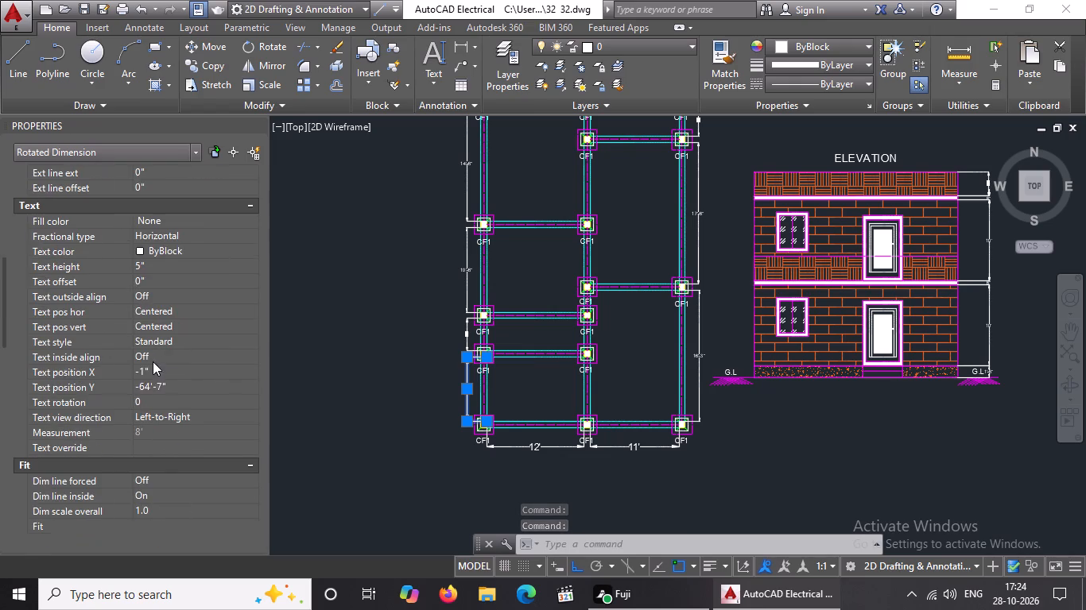
{"action": "left_click", "coordinate": [162, 264]}
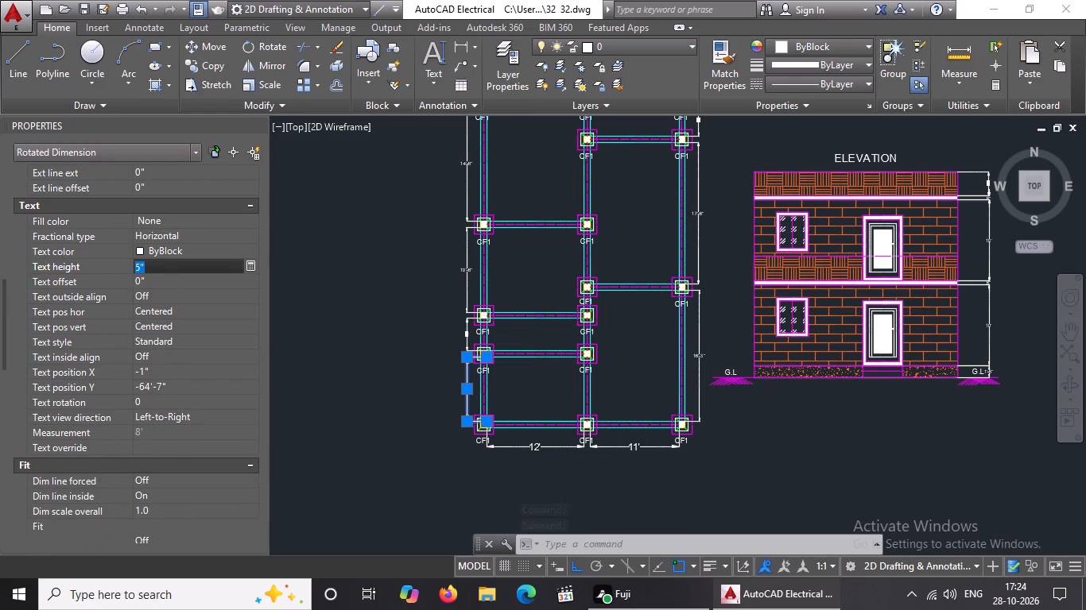
{"action": "key", "text": "BackSpace"}
{"action": "key", "text": "BackSpace"}
{"action": "type", "text": "10"}
{"action": "key", "text": "shift+quotedbl"}
{"action": "key", "text": "Return"}
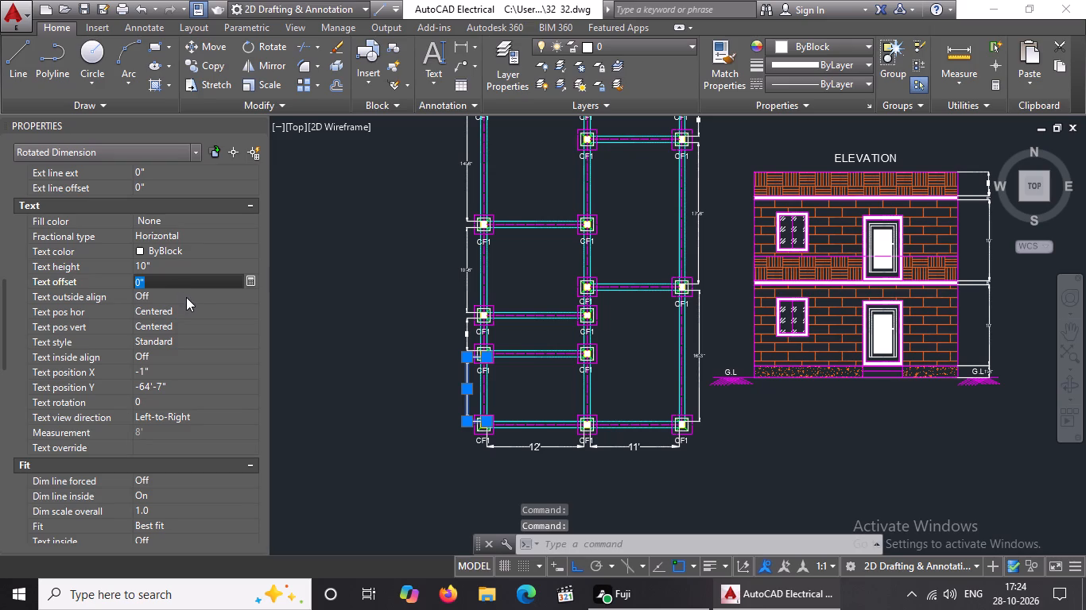
{"action": "scroll", "coordinate": [256, 295], "scroll_direction": "down", "scroll_amount": 1}
{"action": "scroll", "coordinate": [198, 283], "scroll_direction": "up", "scroll_amount": 1}
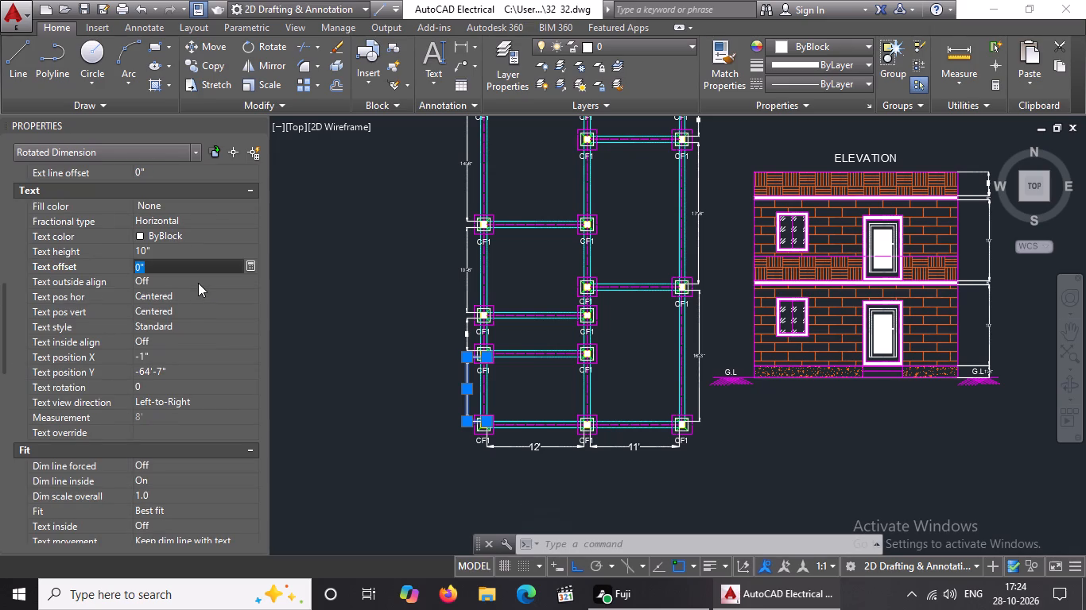
Set the arrow size of the footing layout's right-hand line's lowest dimension, between the bottom two columns, to 10".
{"action": "scroll", "coordinate": [511, 327], "scroll_direction": "up", "scroll_amount": 3}
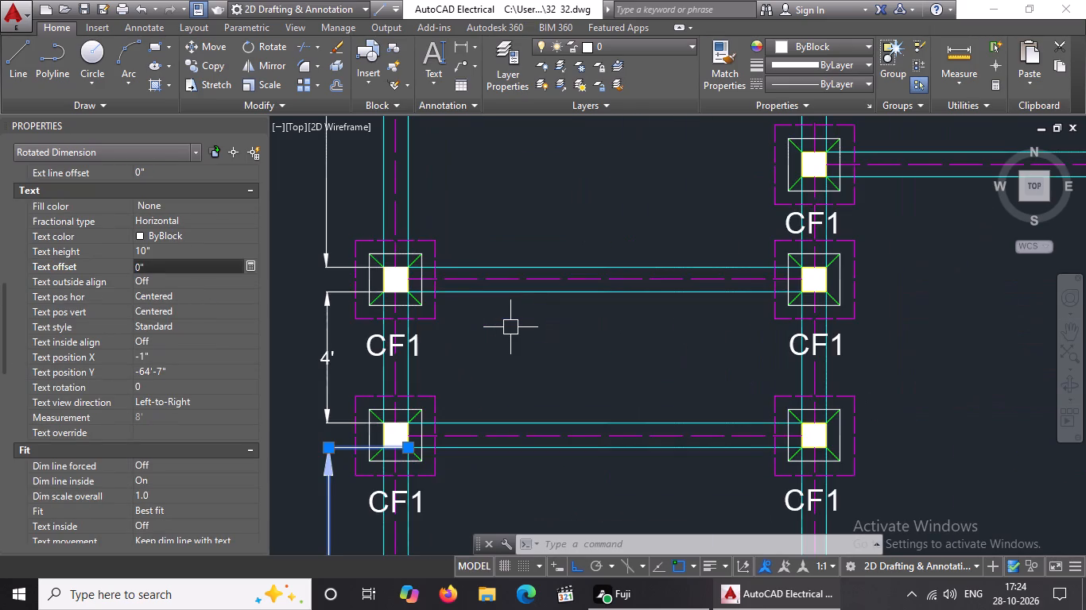
{"action": "scroll", "coordinate": [510, 329], "scroll_direction": "down", "scroll_amount": 1}
{"action": "key", "text": "Escape"}
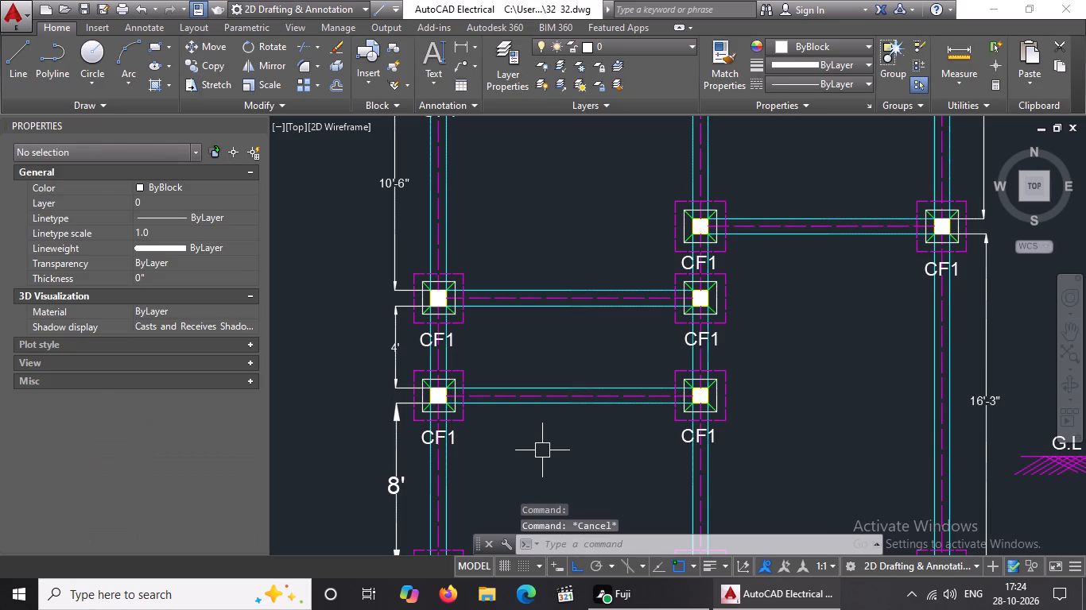
{"action": "scroll", "coordinate": [536, 456], "scroll_direction": "down", "scroll_amount": 2}
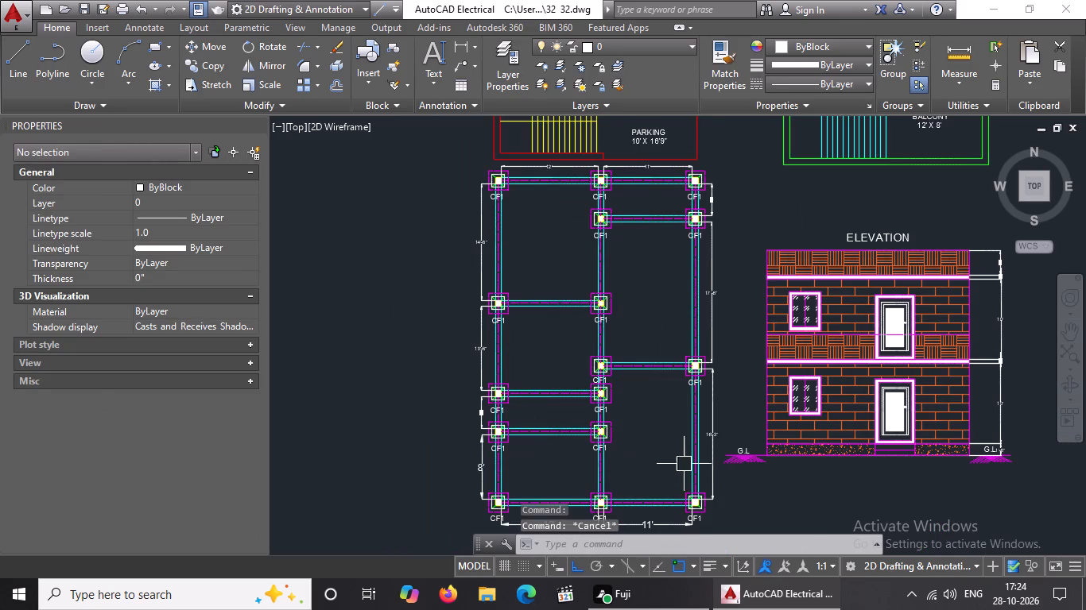
{"action": "left_click", "coordinate": [717, 436]}
{"action": "scroll", "coordinate": [720, 424], "scroll_direction": "down", "scroll_amount": 2}
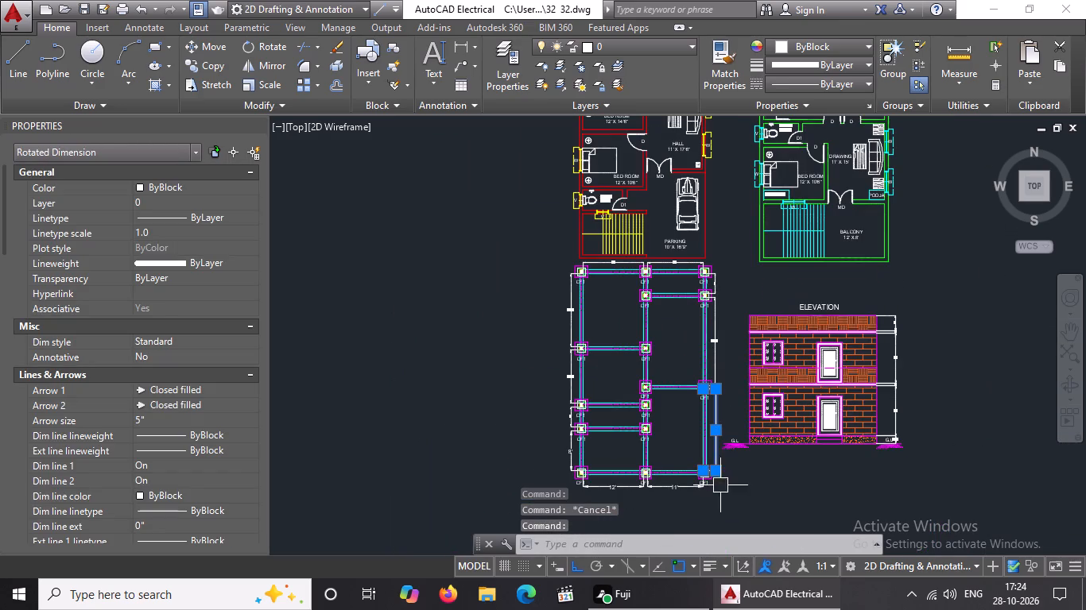
{"action": "scroll", "coordinate": [726, 479], "scroll_direction": "up", "scroll_amount": 2}
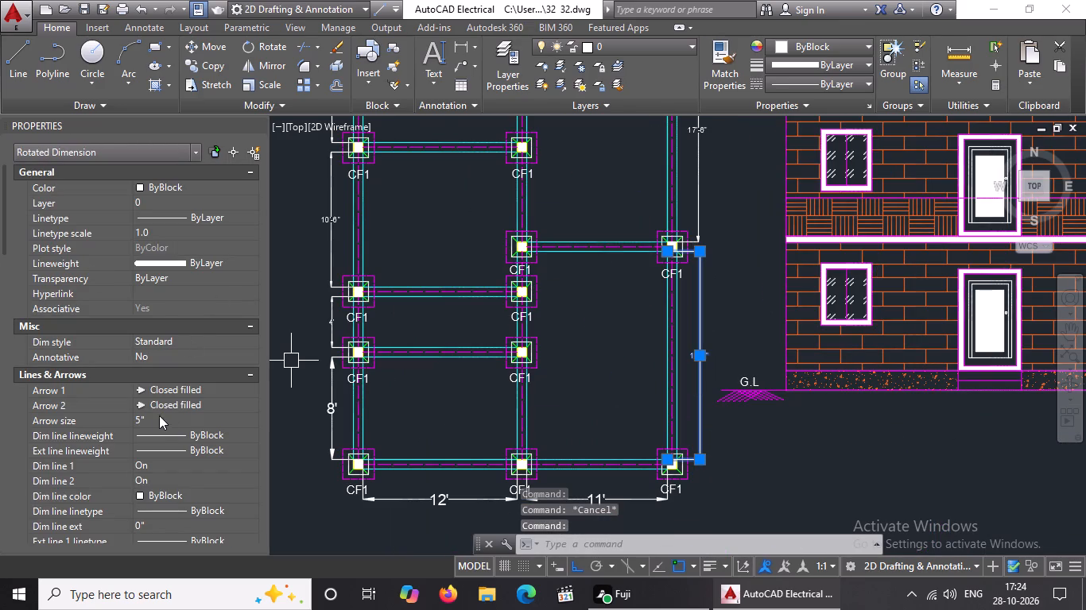
{"action": "left_click", "coordinate": [160, 419]}
{"action": "key", "text": "BackSpace"}
{"action": "key", "text": "BackSpace"}
{"action": "type", "text": "10"}
{"action": "key", "text": "shift+quotedbl"}
{"action": "key", "text": "Return"}
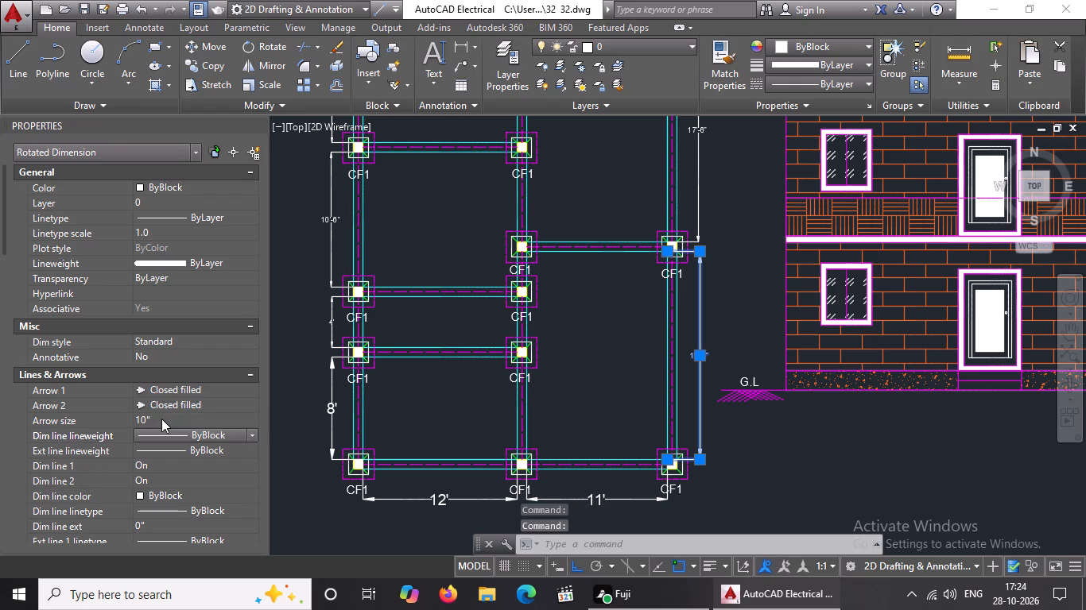
Set the text height of the right-hand line's lowest dimension to 10" and clear the selection.
{"action": "scroll", "coordinate": [161, 419], "scroll_direction": "down", "scroll_amount": 2}
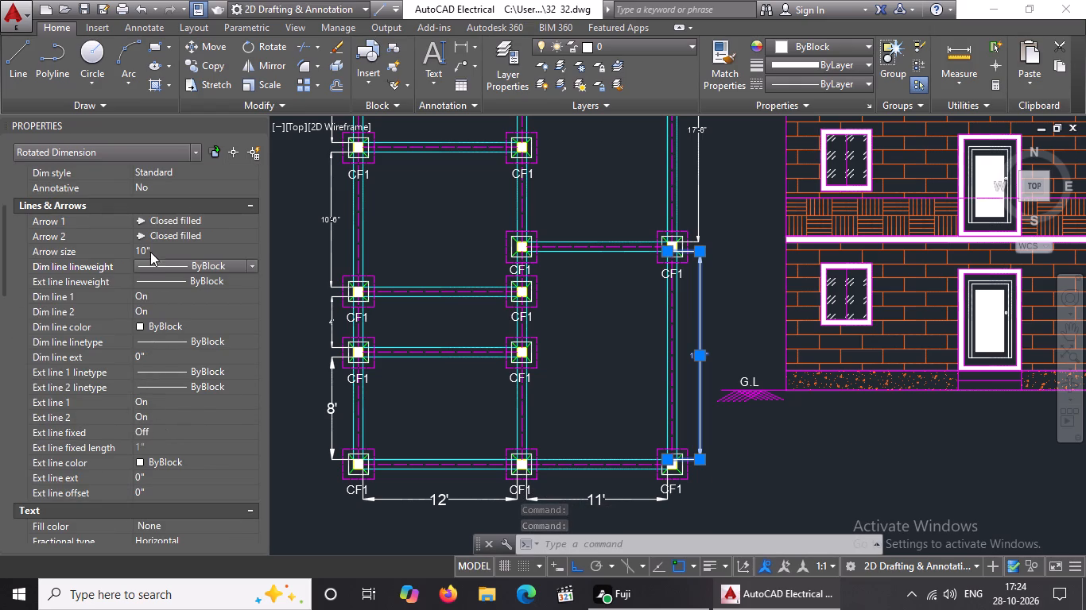
{"action": "scroll", "coordinate": [169, 434], "scroll_direction": "down", "scroll_amount": 2}
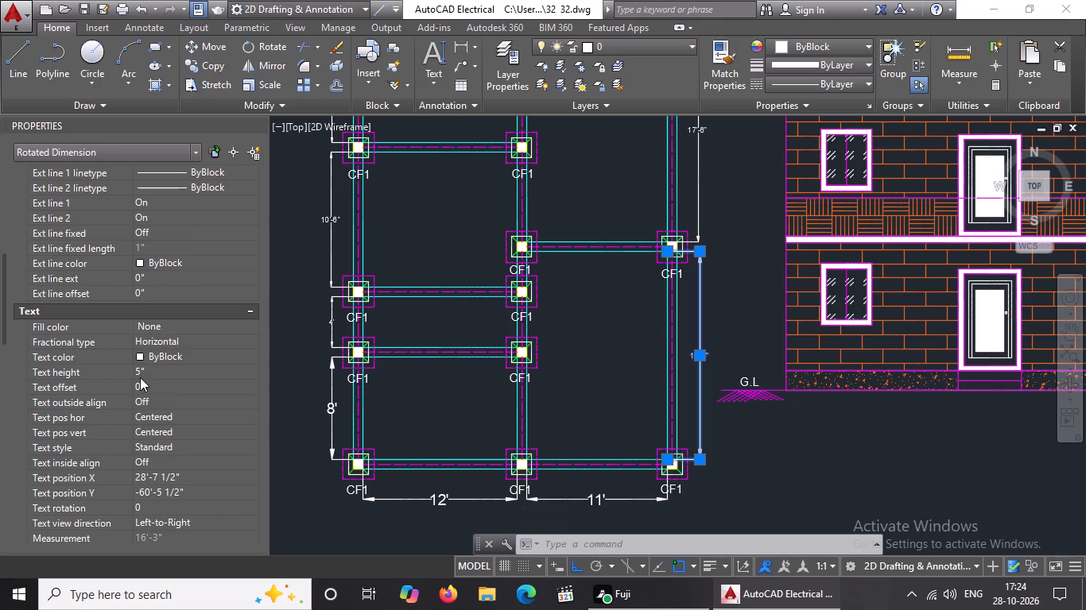
{"action": "double_click", "coordinate": [156, 370]}
{"action": "key", "text": "BackSpace"}
{"action": "key", "text": "BackSpace"}
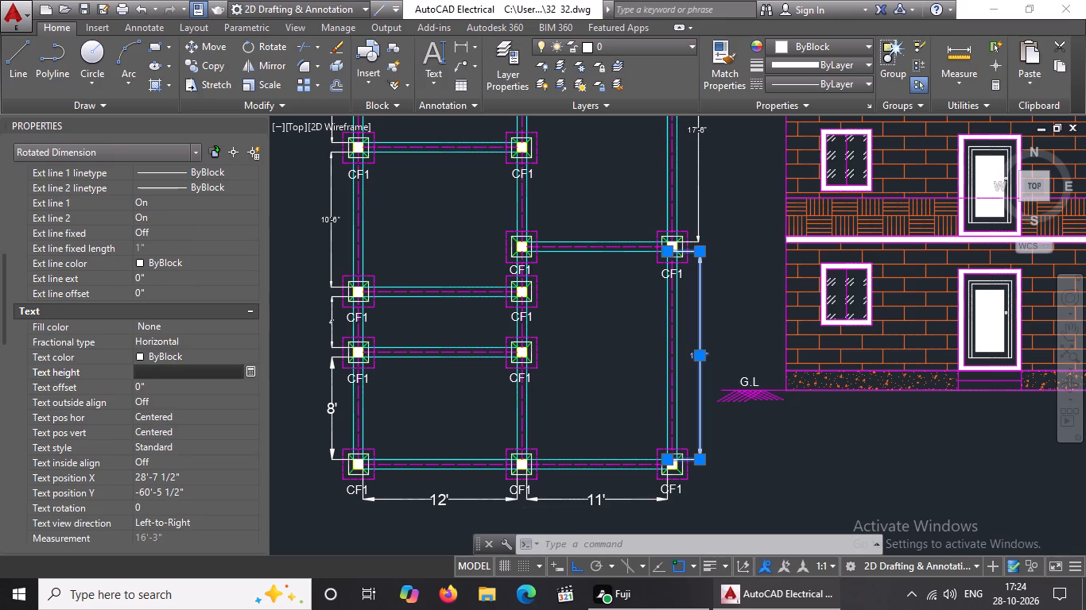
{"action": "type", "text": "10\""}
{"action": "key", "text": "Return"}
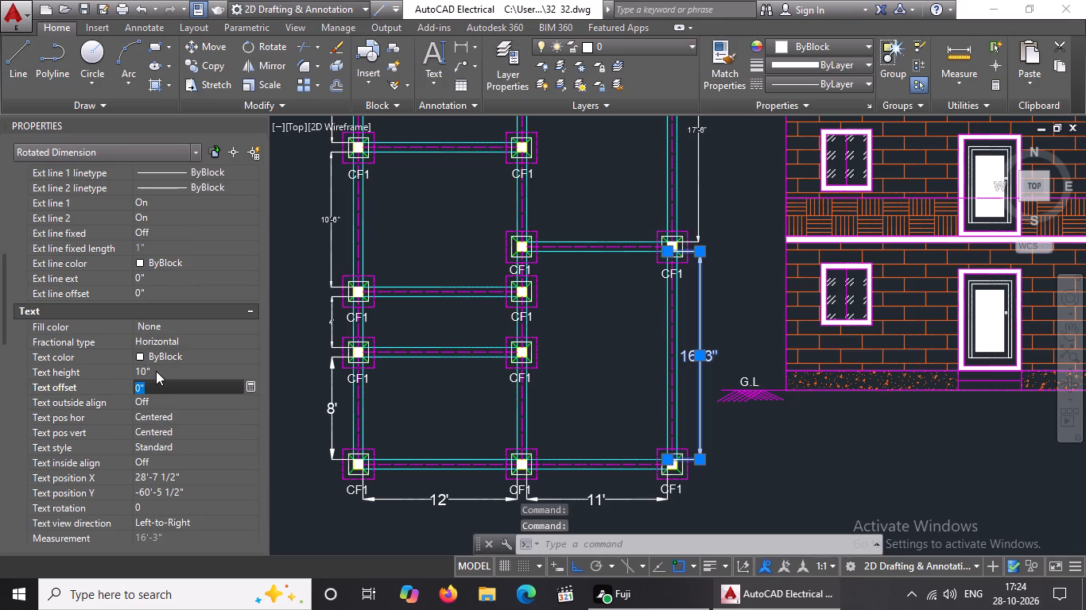
{"action": "key", "text": "Escape"}
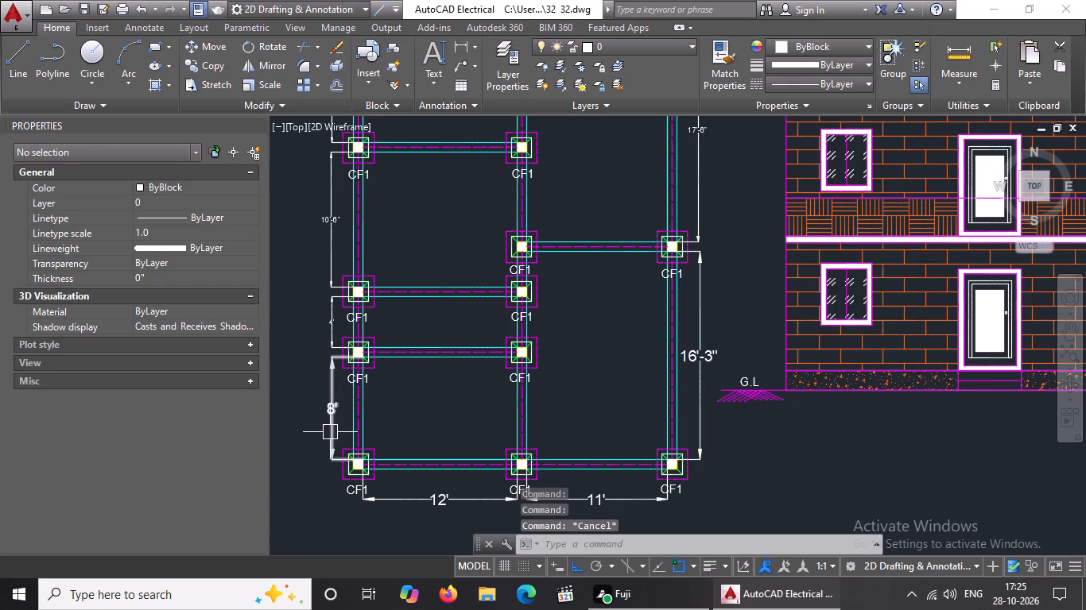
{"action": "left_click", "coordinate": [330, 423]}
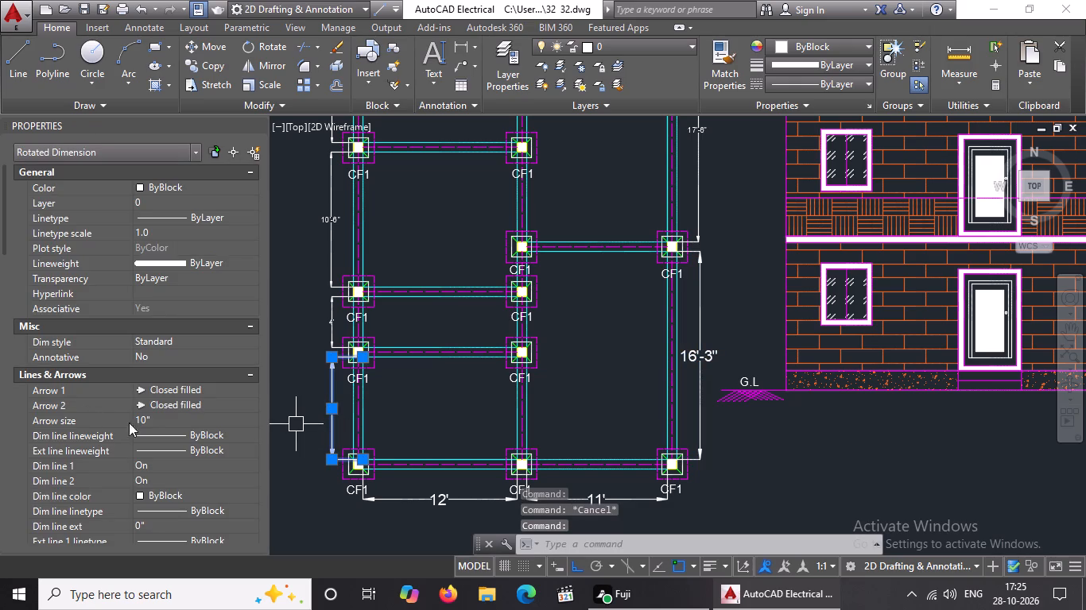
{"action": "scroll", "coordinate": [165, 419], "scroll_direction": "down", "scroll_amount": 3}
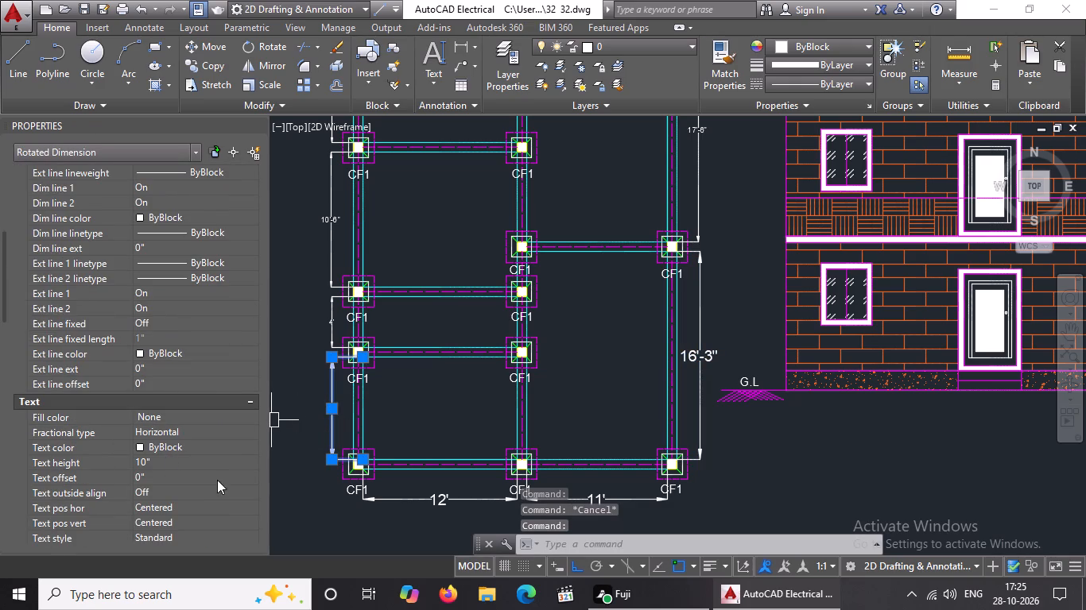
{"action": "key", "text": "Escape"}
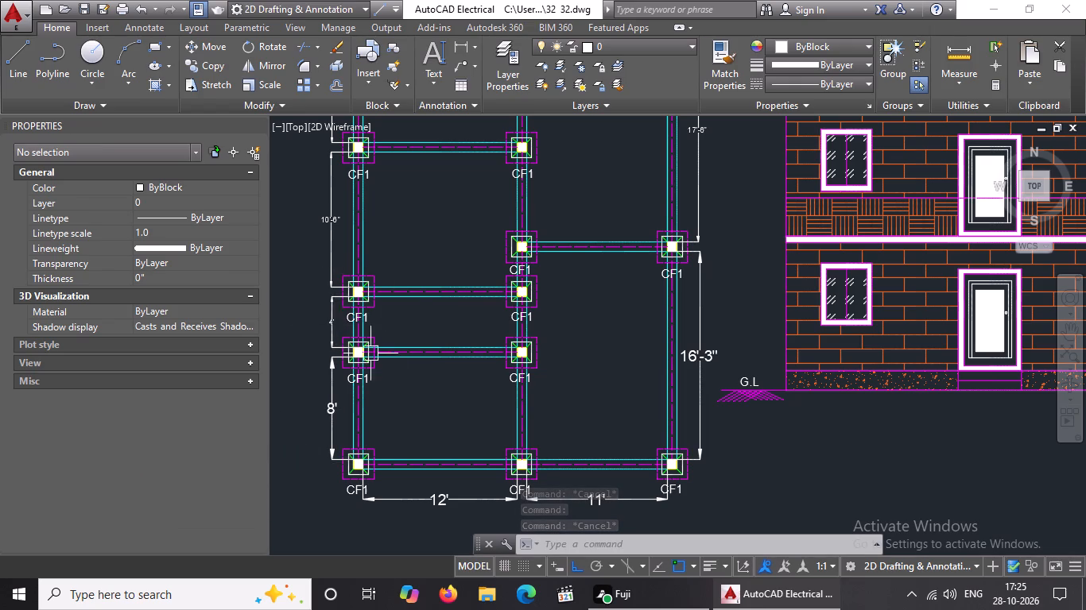
Set the arrow size of the left-hand line's second dimension from the bottom, between the second and third columns, to 10".
{"action": "left_click", "coordinate": [329, 324]}
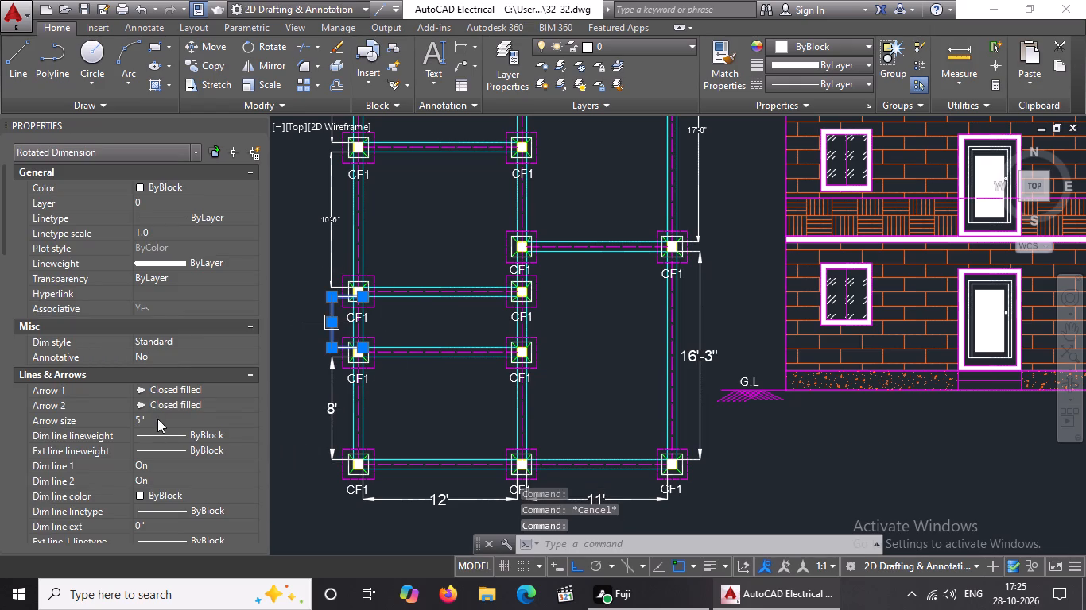
{"action": "left_click", "coordinate": [157, 419]}
{"action": "key", "text": "BackSpace"}
{"action": "key", "text": "BackSpace"}
{"action": "type", "text": "10"}
{"action": "key", "text": "shift+quotedbl"}
{"action": "key", "text": "Return"}
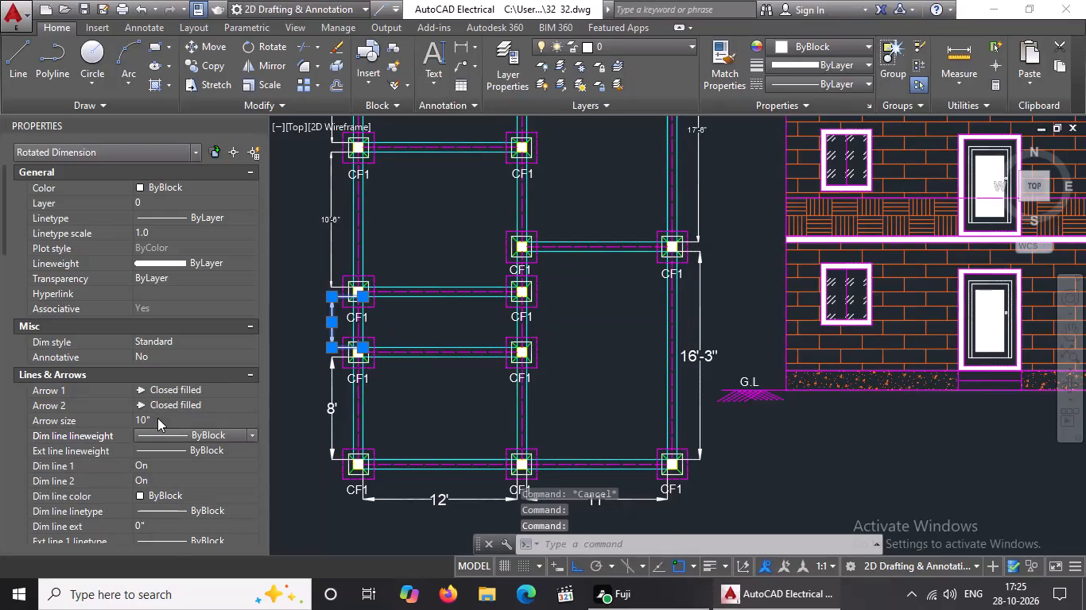
Set the text height of the left-hand line's second dimension from the bottom to 10".
{"action": "scroll", "coordinate": [174, 351], "scroll_direction": "down", "scroll_amount": 2}
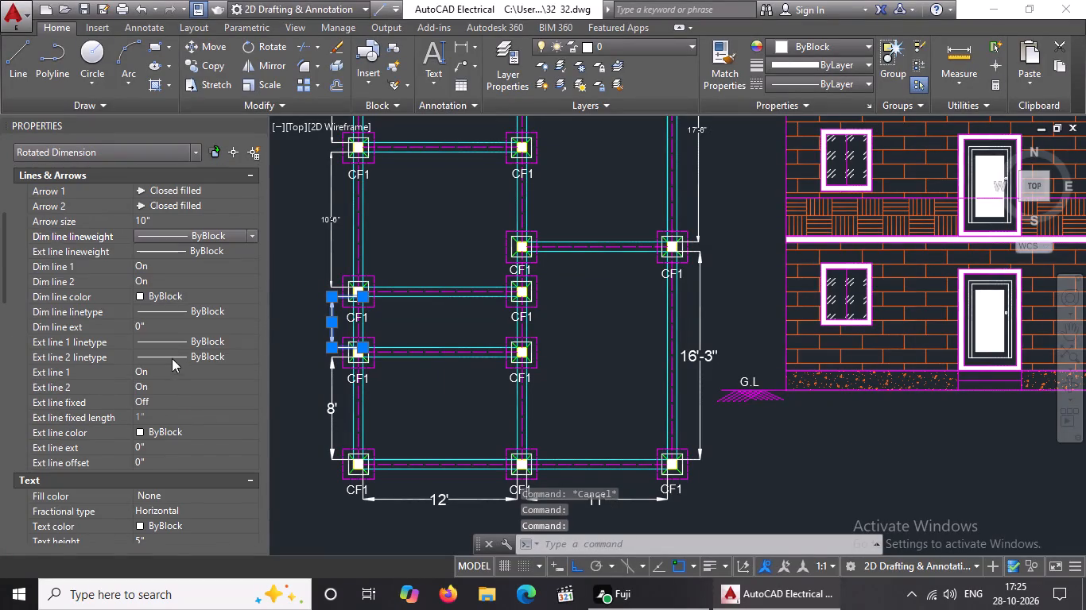
{"action": "scroll", "coordinate": [157, 326], "scroll_direction": "down", "scroll_amount": 2}
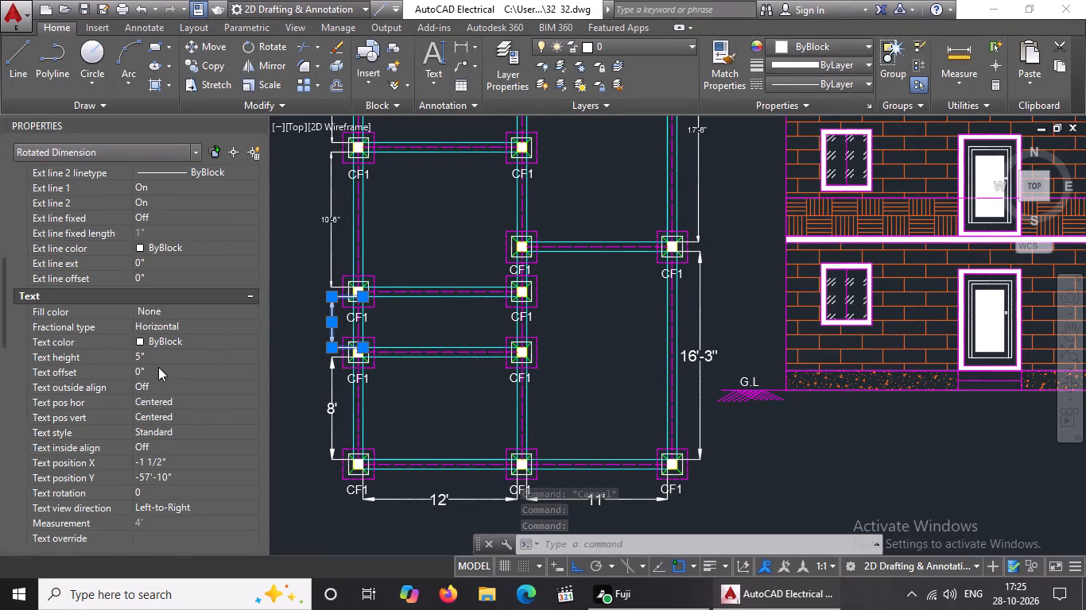
{"action": "left_click", "coordinate": [158, 354]}
{"action": "key", "text": "BackSpace"}
{"action": "key", "text": "BackSpace"}
{"action": "type", "text": "10"}
{"action": "key", "text": "shift+quotedbl"}
{"action": "key", "text": "Return"}
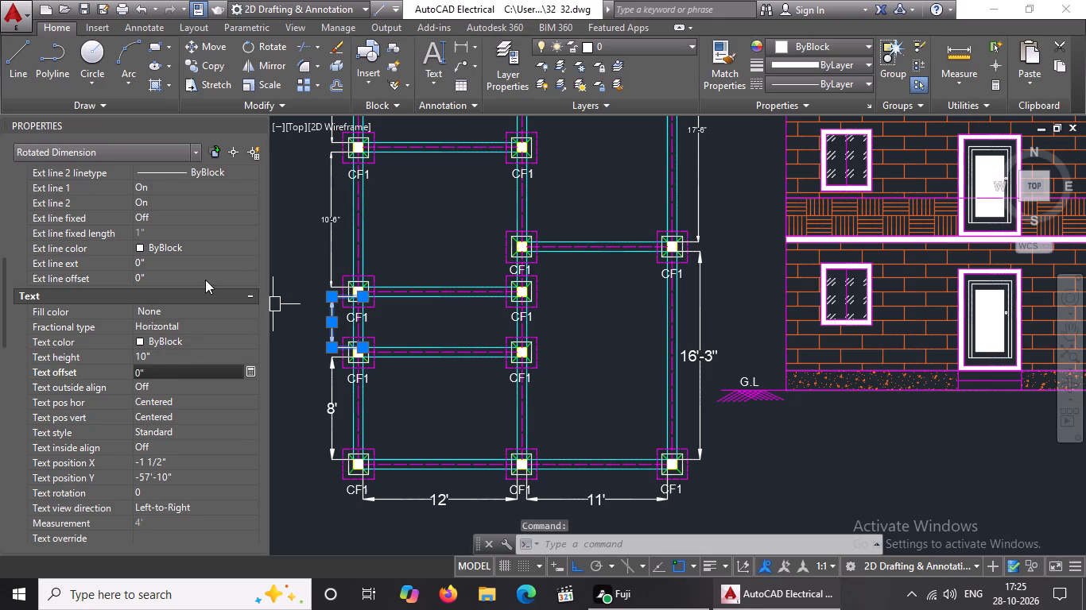
Set the arrow size of the left-hand line's third dimension from the bottom, between the third and fourth columns, to 10".
{"action": "left_click", "coordinate": [333, 252]}
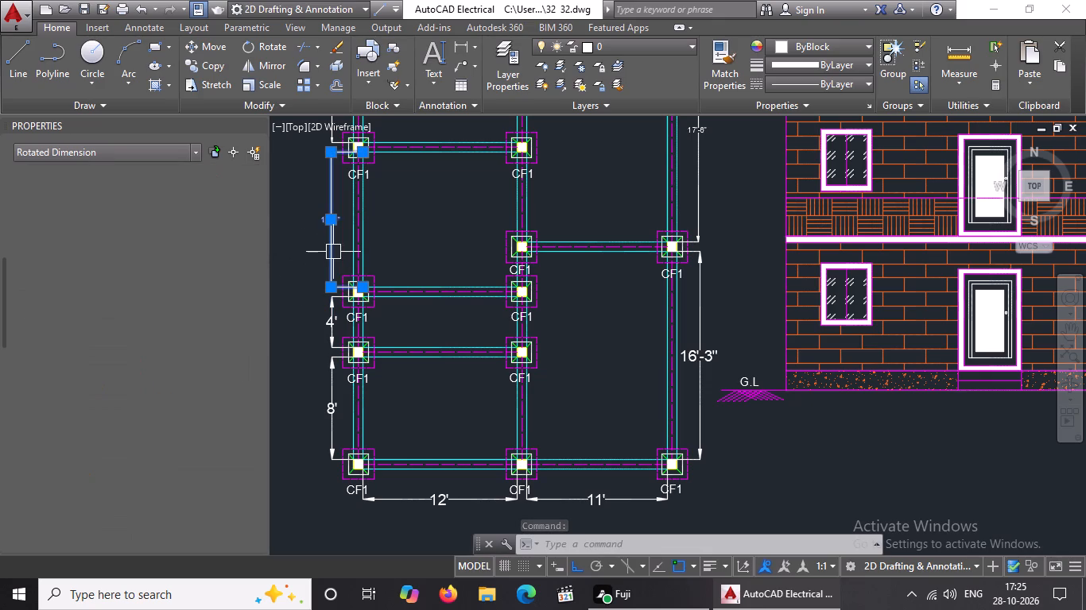
{"action": "left_click", "coordinate": [173, 416]}
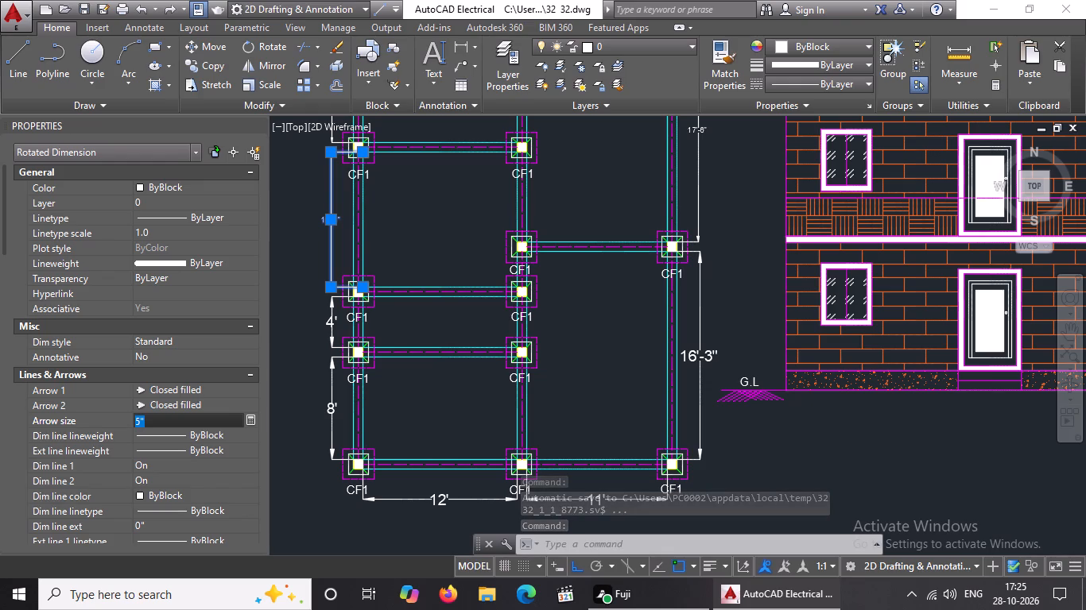
{"action": "key", "text": "BackSpace"}
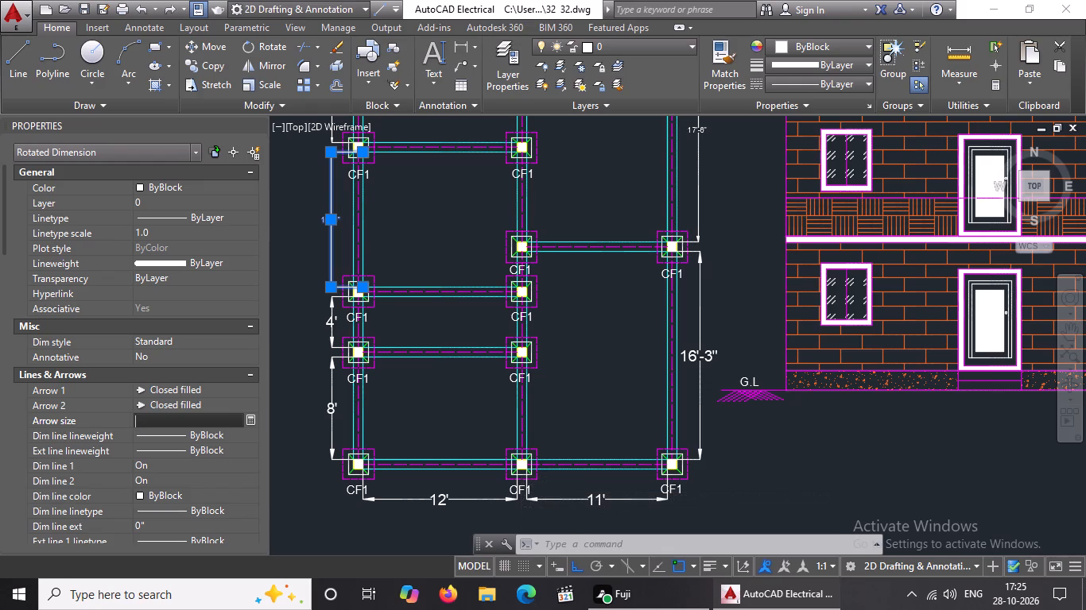
{"action": "key", "text": "BackSpace"}
{"action": "type", "text": "10"}
{"action": "key", "text": "shift+quotedbl"}
{"action": "key", "text": "Return"}
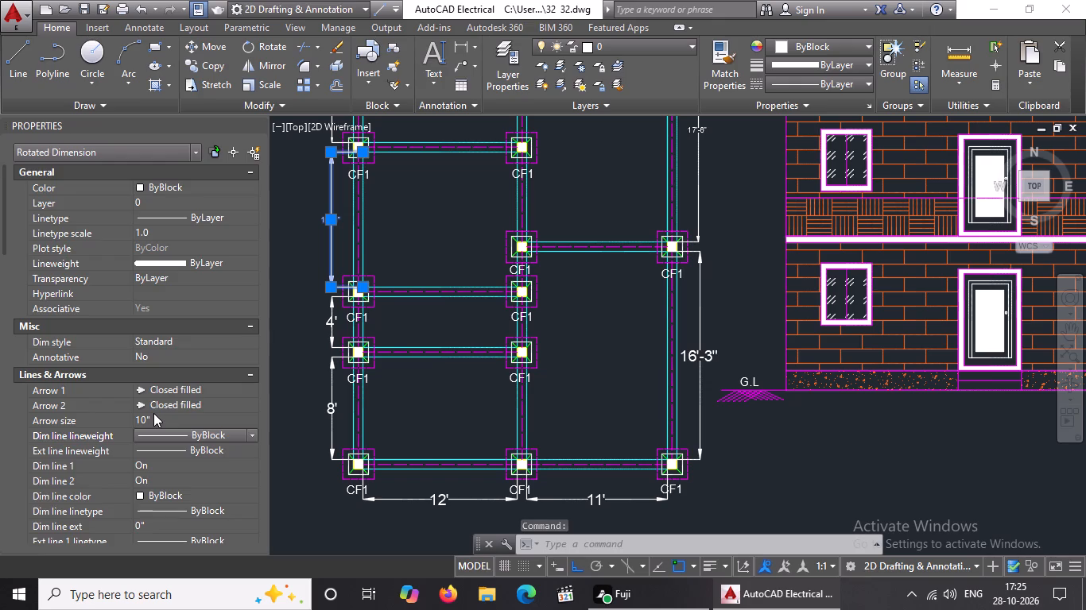
Set the text height of the left-hand line's third dimension from the bottom to 10".
{"action": "scroll", "coordinate": [153, 413], "scroll_direction": "down", "scroll_amount": 2}
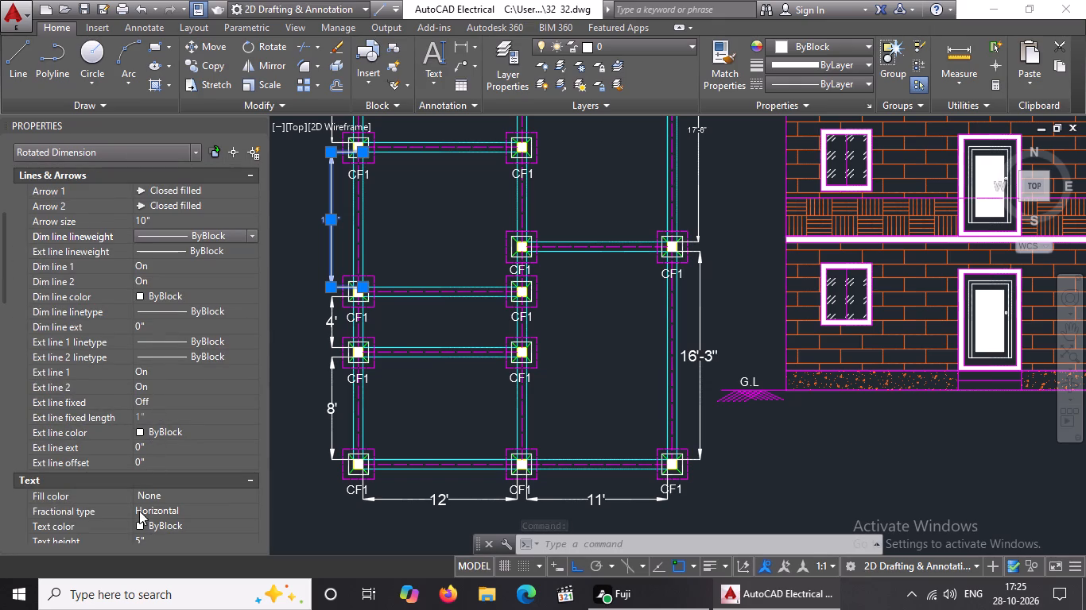
{"action": "scroll", "coordinate": [153, 517], "scroll_direction": "down", "scroll_amount": 1}
{"action": "left_click", "coordinate": [152, 448]}
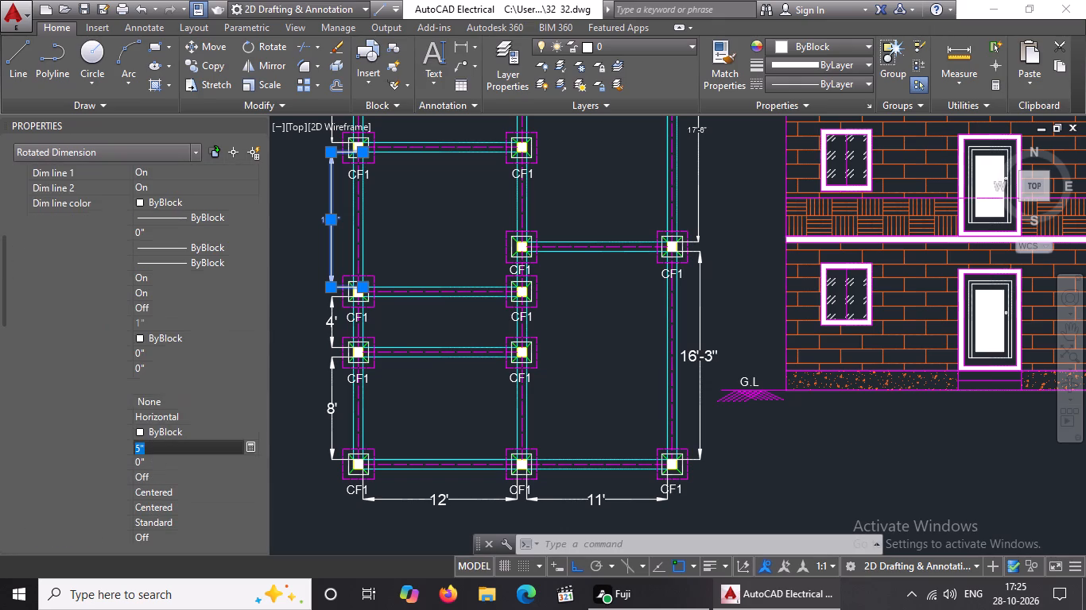
{"action": "key", "text": "BackSpace"}
{"action": "key", "text": "BackSpace"}
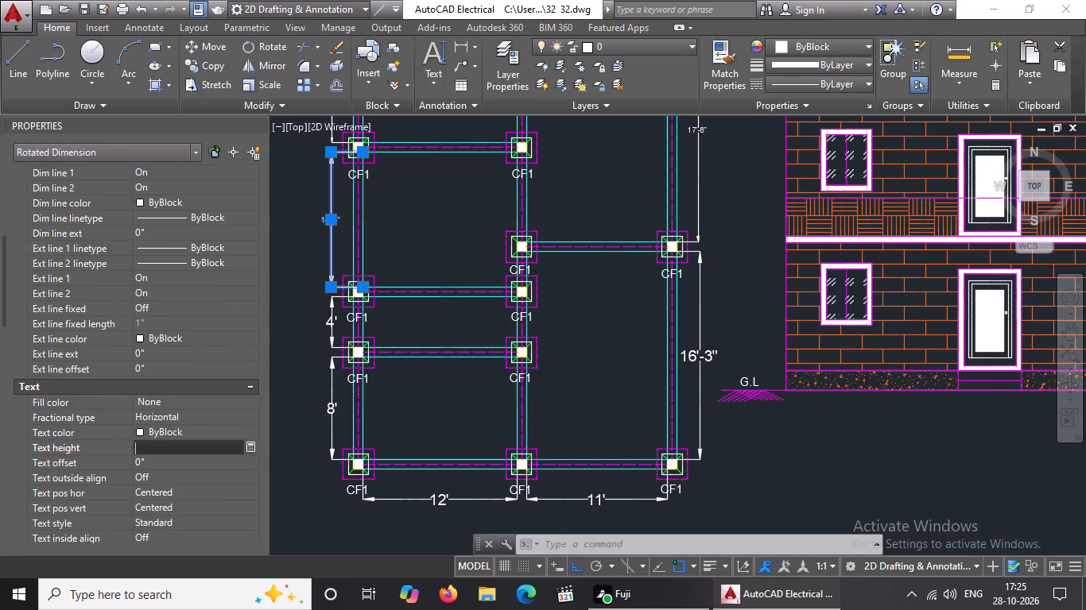
{"action": "type", "text": "10"}
{"action": "key", "text": "shift+quotedbl"}
{"action": "key", "text": "Return"}
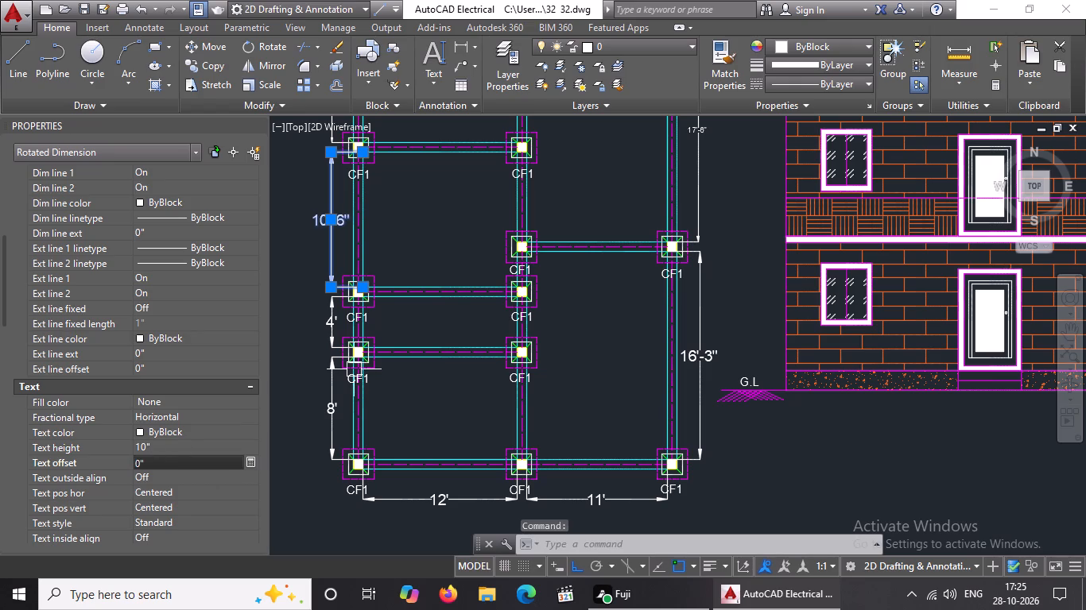
Examine the footing layout's dimensions, including the arrow size of the 12' dimension below the bottom row.
{"action": "scroll", "coordinate": [412, 359], "scroll_direction": "down", "scroll_amount": 1}
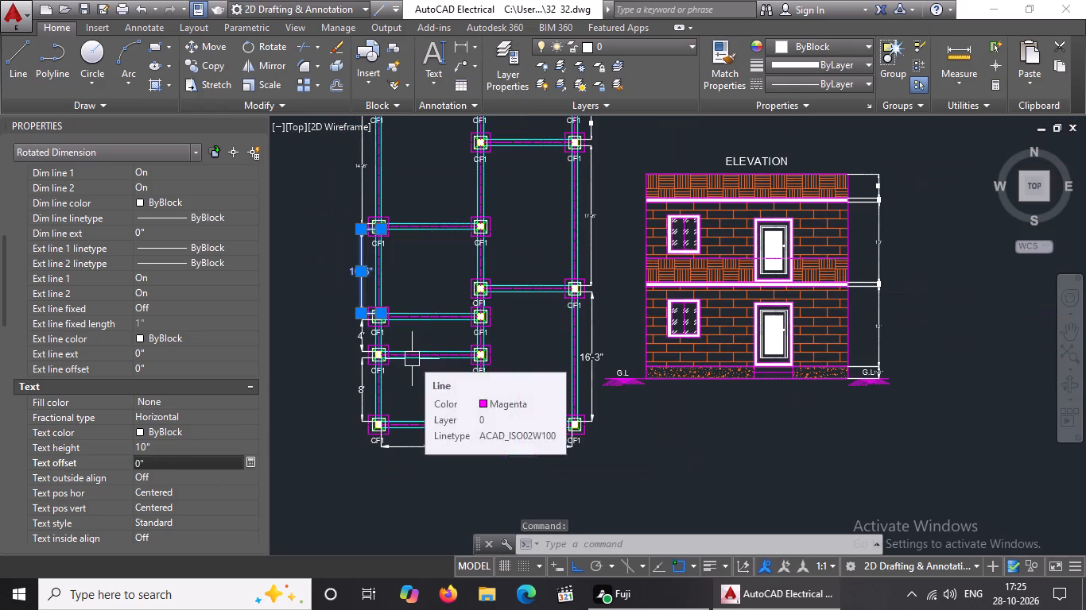
{"action": "middle_click_drag", "start_coordinate": [413, 388], "coordinate": [409, 523]}
{"action": "scroll", "coordinate": [409, 523], "scroll_direction": "up", "scroll_amount": 1}
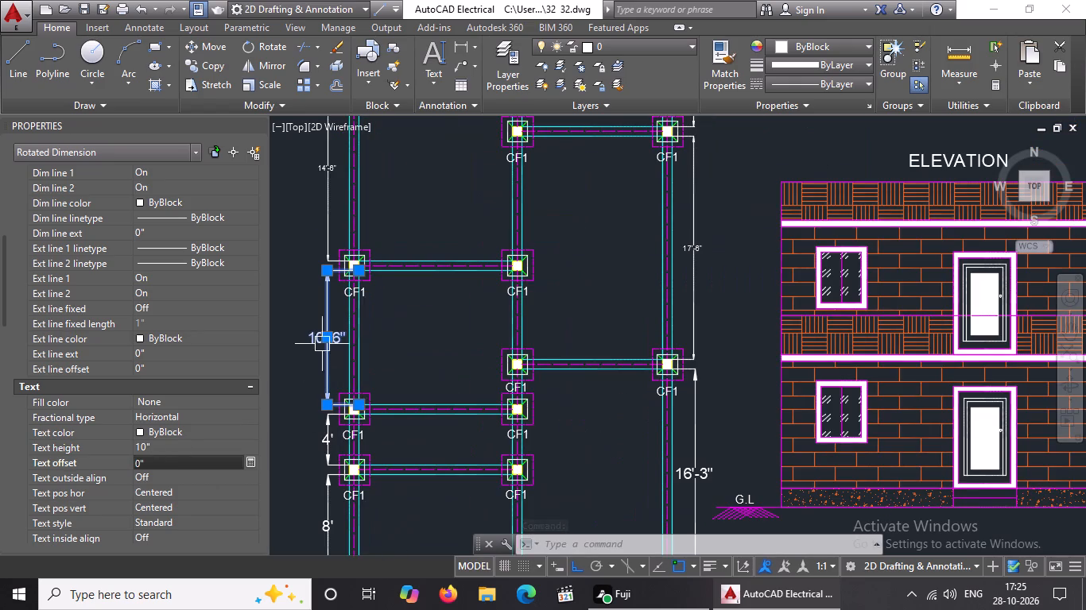
{"action": "scroll", "coordinate": [327, 334], "scroll_direction": "down", "scroll_amount": 2}
{"action": "scroll", "coordinate": [677, 306], "scroll_direction": "down", "scroll_amount": 2}
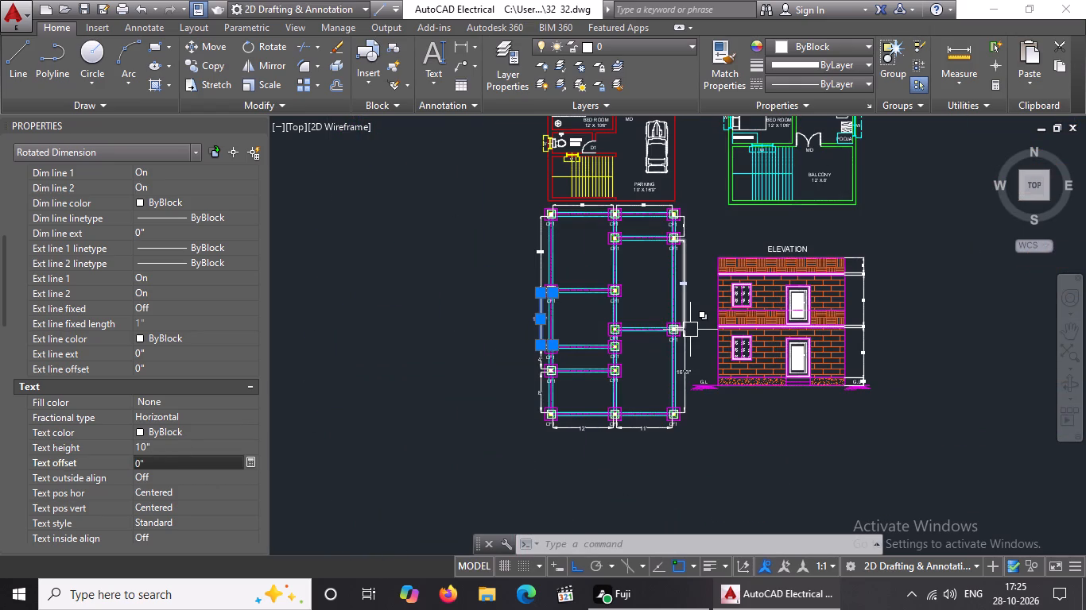
{"action": "scroll", "coordinate": [597, 441], "scroll_direction": "up", "scroll_amount": 3}
{"action": "left_click", "coordinate": [506, 391]}
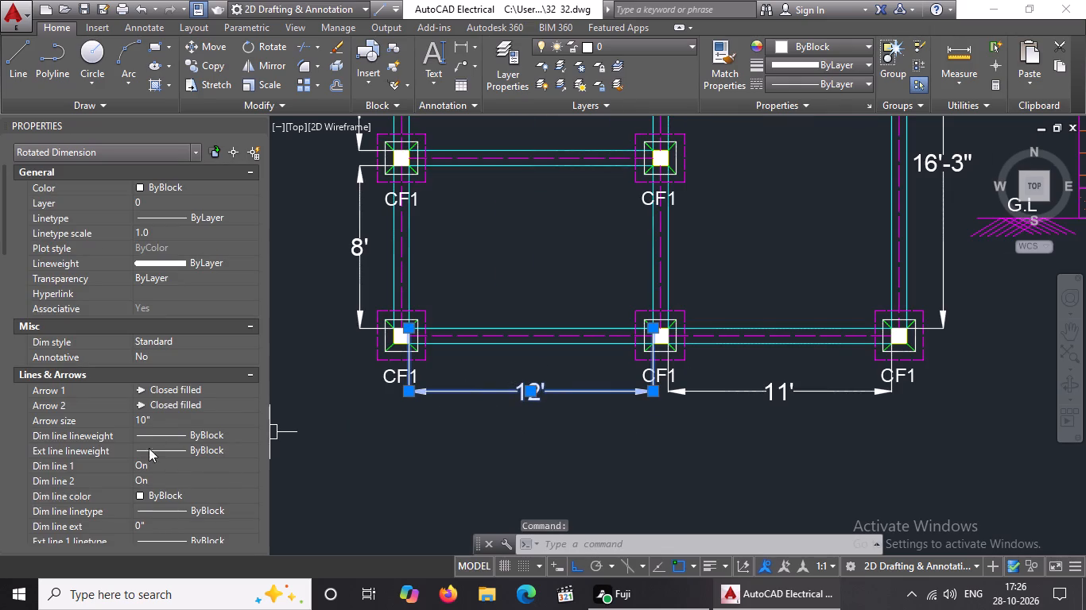
{"action": "scroll", "coordinate": [461, 435], "scroll_direction": "down", "scroll_amount": 4}
{"action": "key", "text": "Escape"}
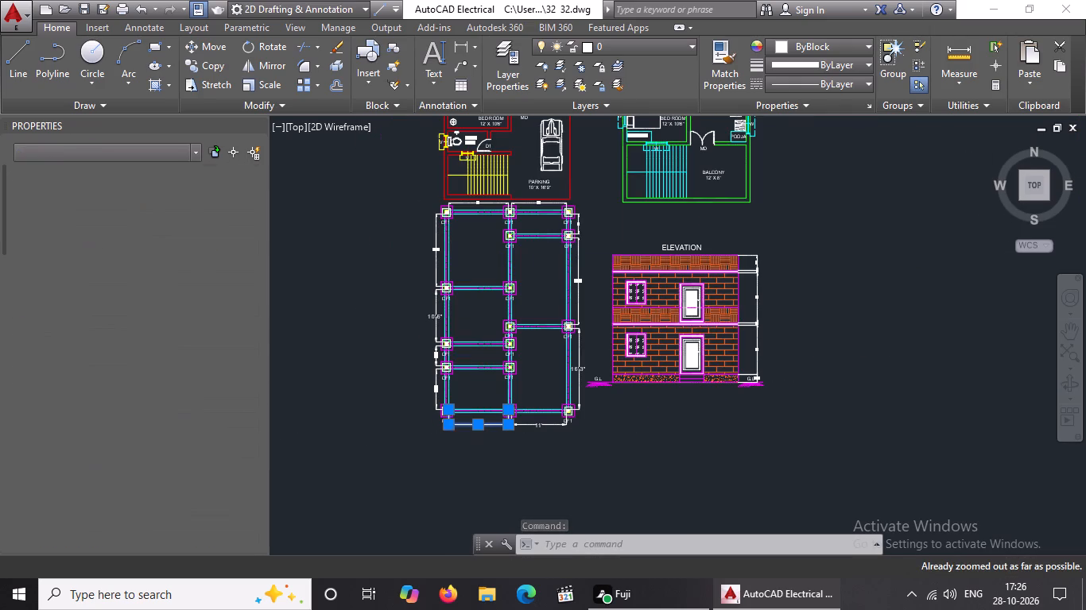
{"action": "key", "text": "Escape"}
{"action": "scroll", "coordinate": [556, 470], "scroll_direction": "up", "scroll_amount": 2}
{"action": "scroll", "coordinate": [376, 376], "scroll_direction": "up", "scroll_amount": 2}
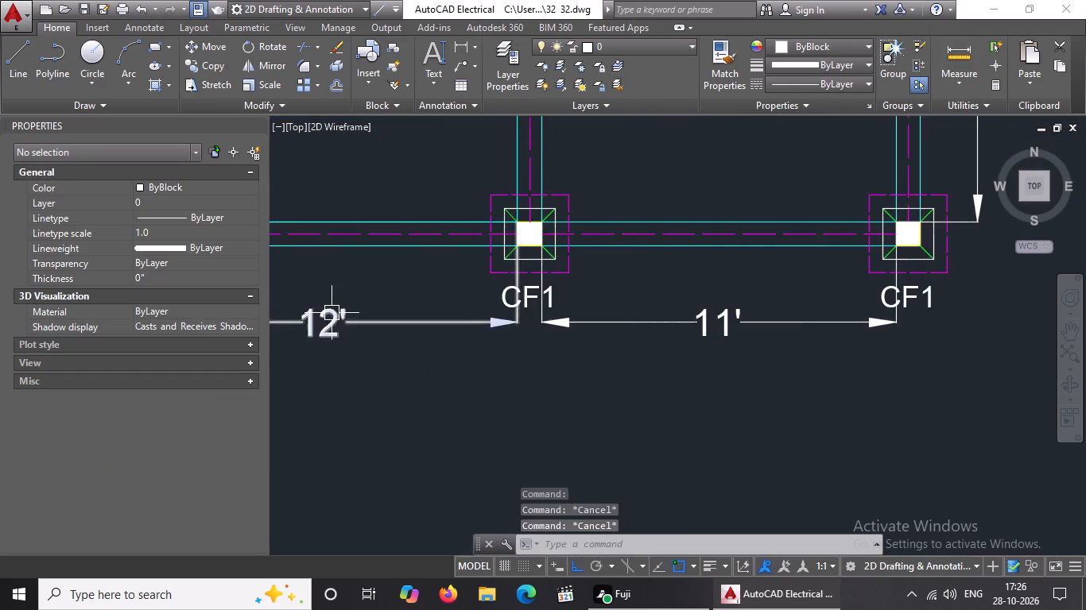
Set the text height of the 12' dimension below the footing layout's bottom row to 8".
{"action": "scroll", "coordinate": [334, 315], "scroll_direction": "down", "scroll_amount": 3}
{"action": "left_click", "coordinate": [332, 322]}
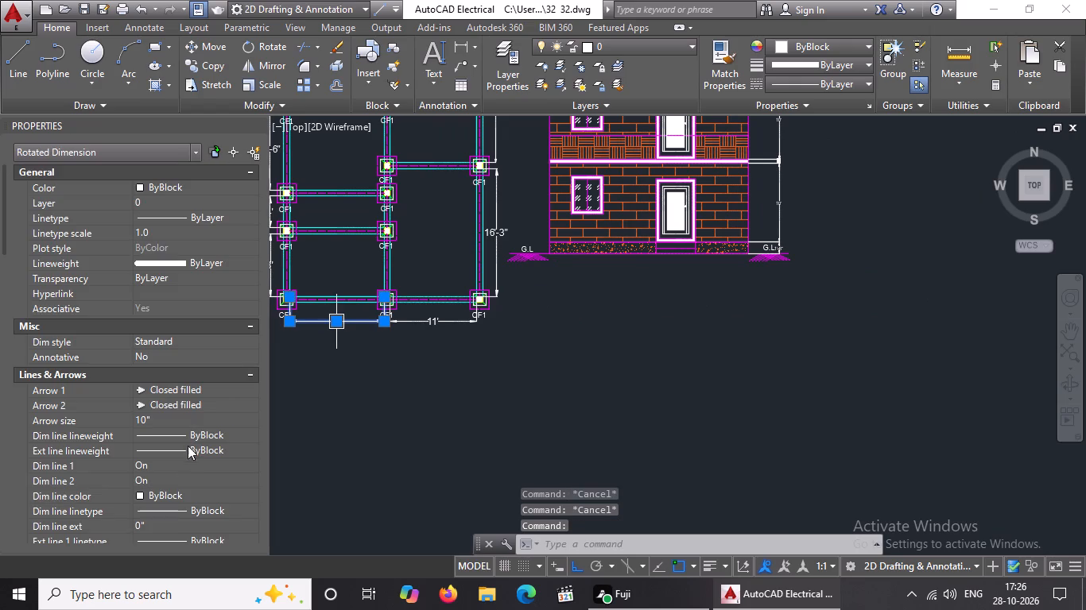
{"action": "scroll", "coordinate": [168, 415], "scroll_direction": "down", "scroll_amount": 2}
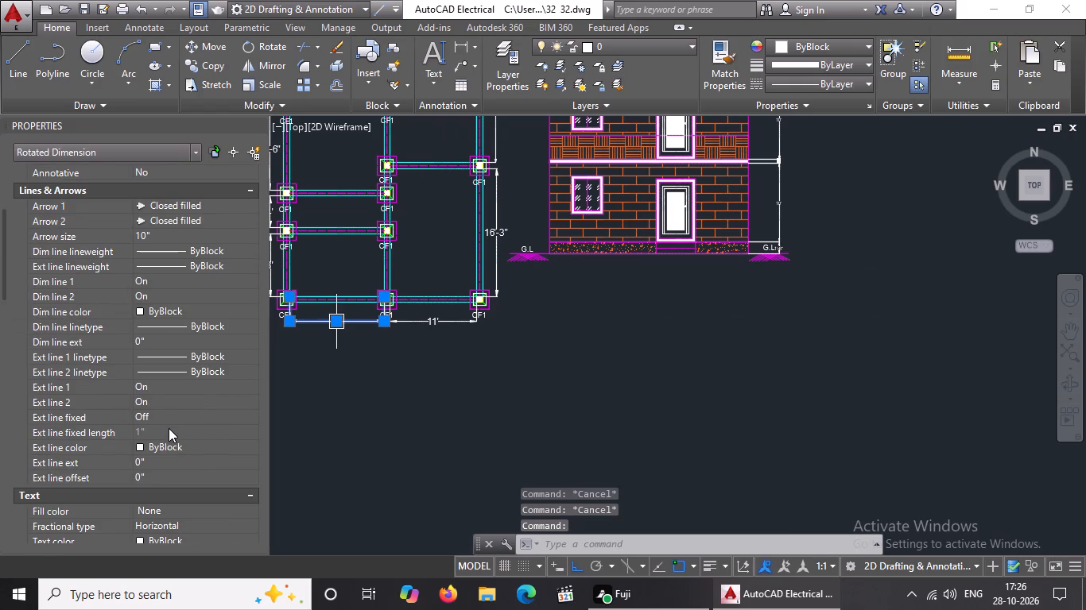
{"action": "scroll", "coordinate": [149, 481], "scroll_direction": "down", "scroll_amount": 2}
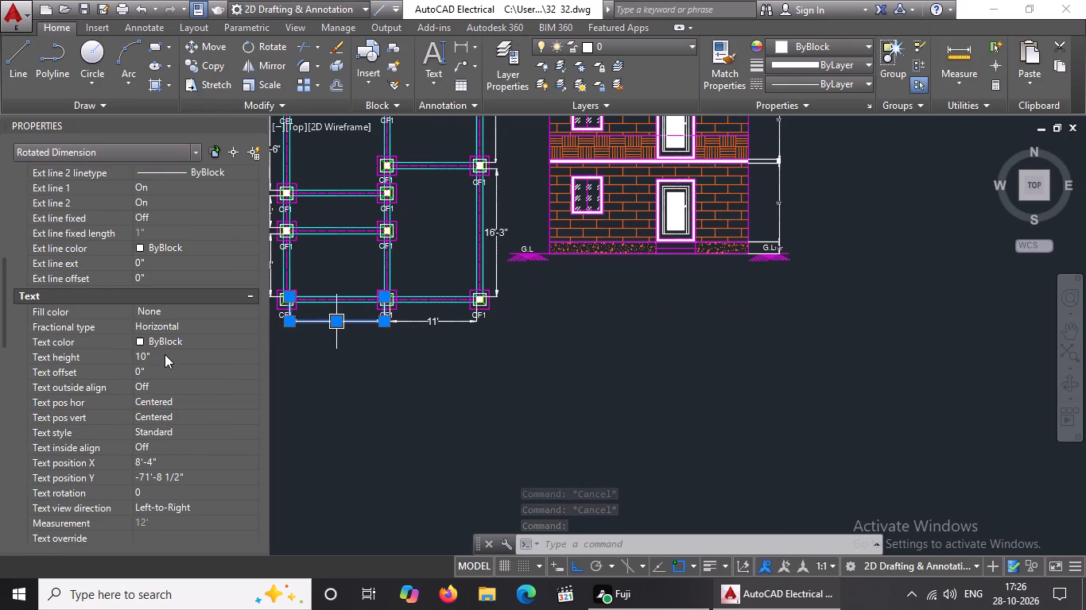
{"action": "left_click", "coordinate": [165, 353]}
{"action": "key", "text": "BackSpace"}
{"action": "key", "text": "BackSpace"}
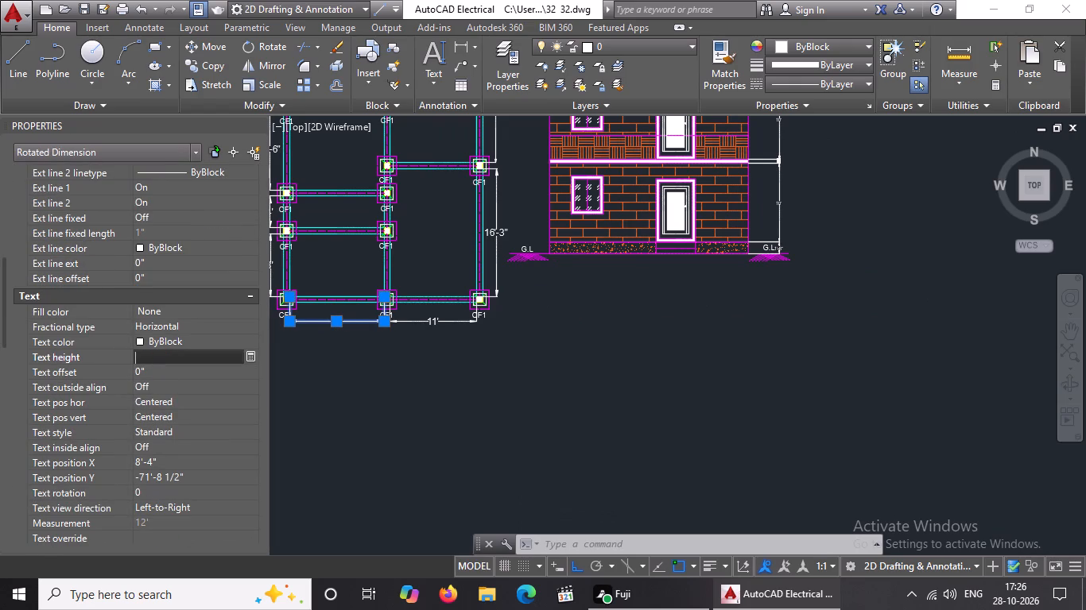
{"action": "key", "text": "8"}
{"action": "key", "text": "shift+quotedbl"}
{"action": "key", "text": "Return"}
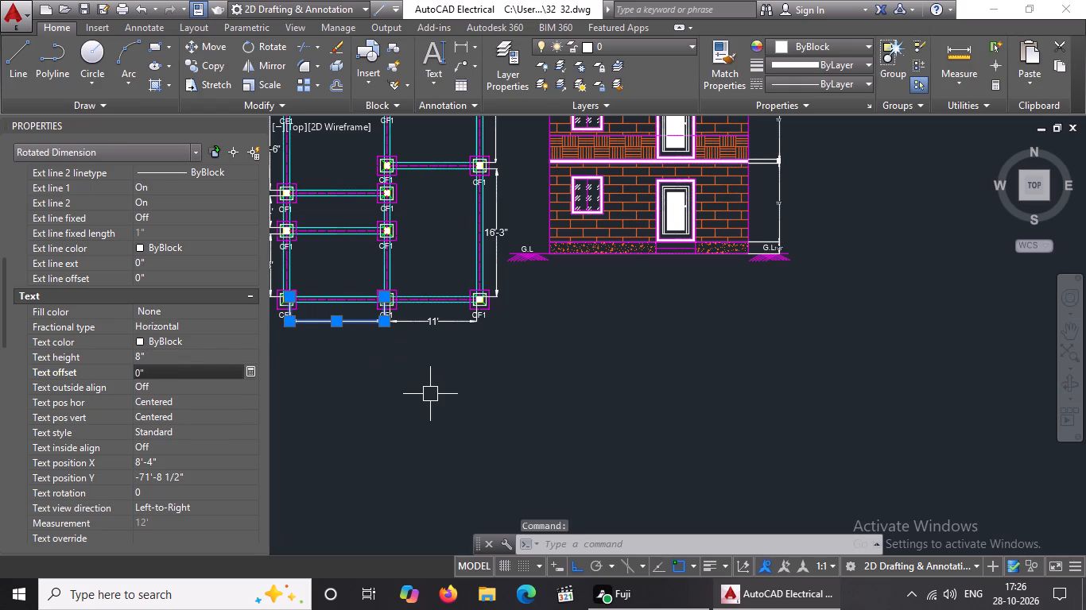
{"action": "key", "text": "Escape"}
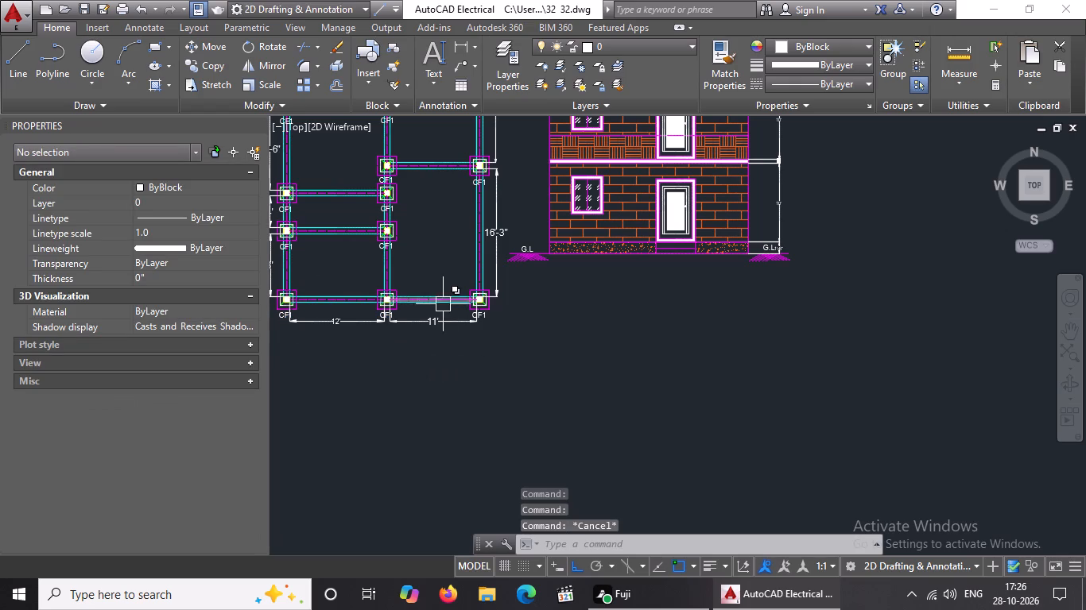
Set the text height of the 11' dimension below the footing layout's bottom row to 8".
{"action": "left_click", "coordinate": [440, 319]}
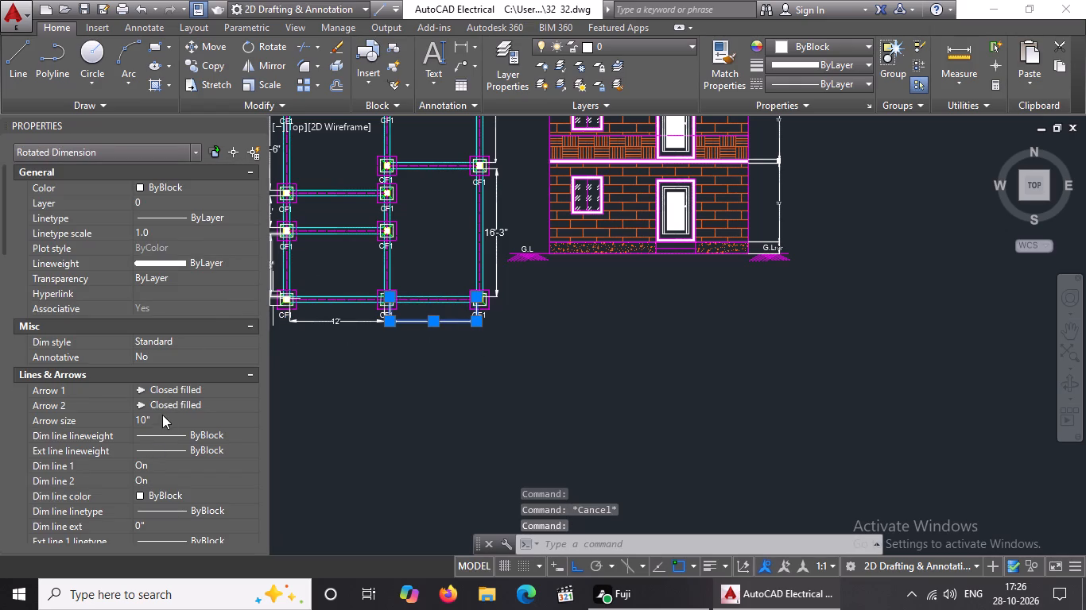
{"action": "scroll", "coordinate": [165, 424], "scroll_direction": "down", "scroll_amount": 5}
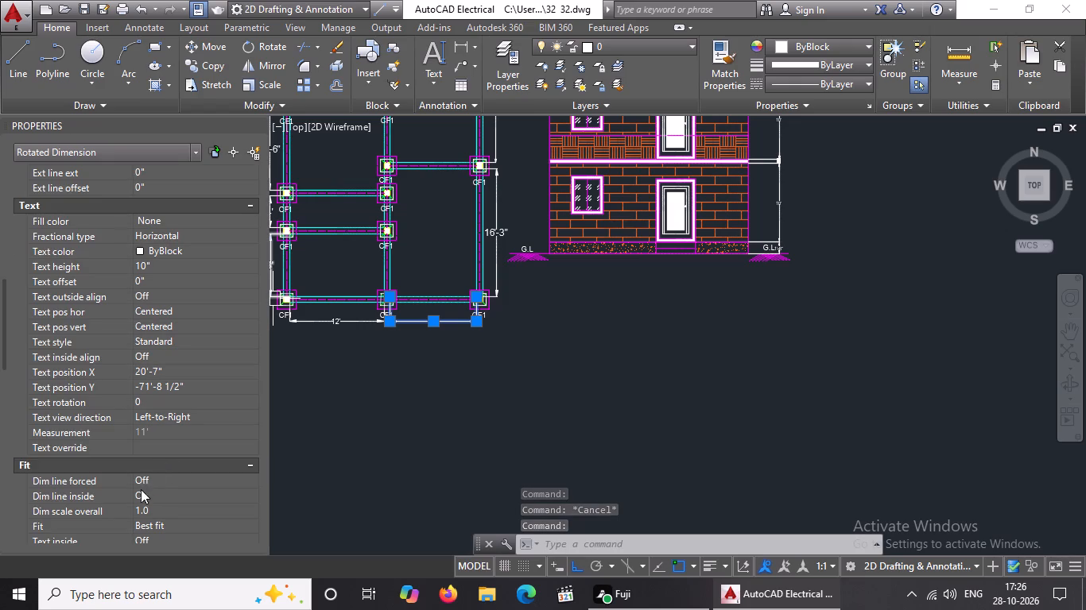
{"action": "left_click", "coordinate": [160, 265]}
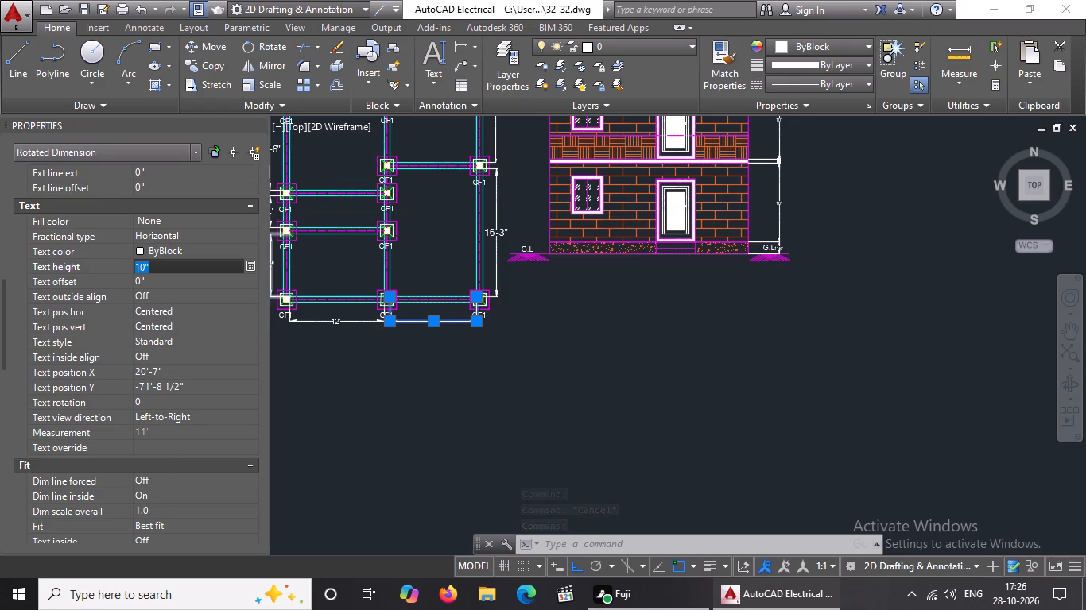
{"action": "key", "text": "BackSpace"}
{"action": "key", "text": "BackSpace"}
{"action": "key", "text": "BackSpace"}
{"action": "key", "text": "BackSpace"}
{"action": "key", "text": "8"}
{"action": "key", "text": "shift+quotedbl"}
{"action": "key", "text": "Return"}
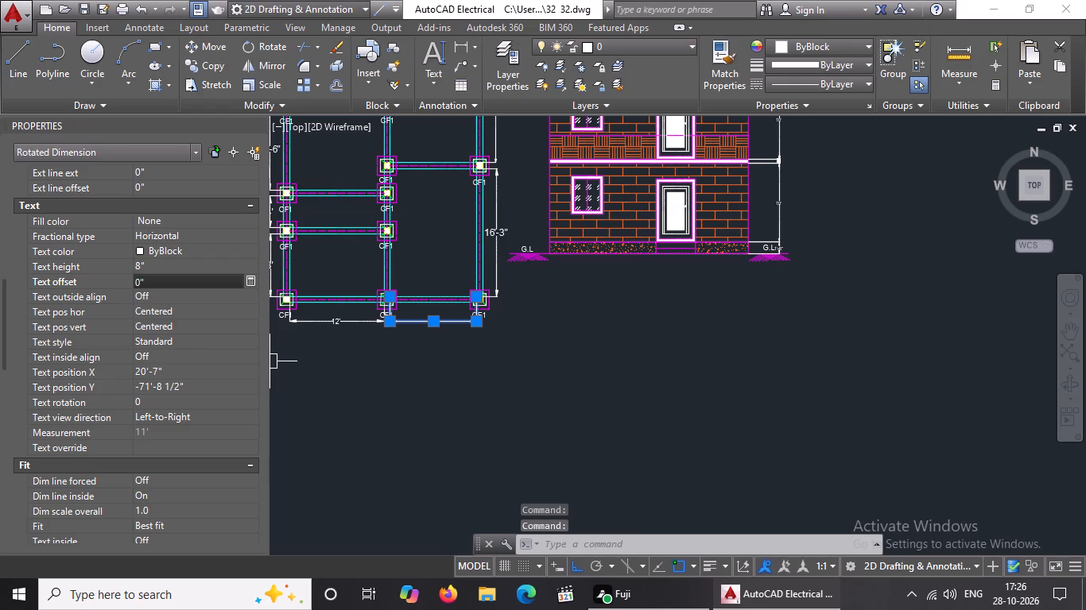
{"action": "key", "text": "Escape"}
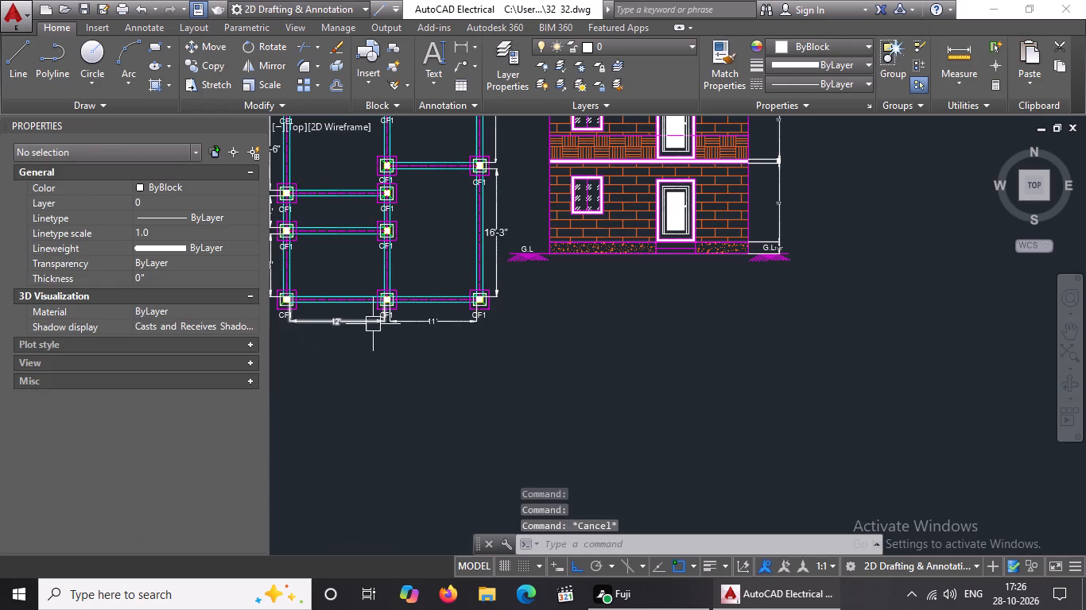
Set the text height of the left-hand line's bottom dimension, between its two lowest columns, to 8".
{"action": "middle_click_drag", "start_coordinate": [378, 331], "coordinate": [432, 431]}
{"action": "left_click", "coordinate": [323, 360]}
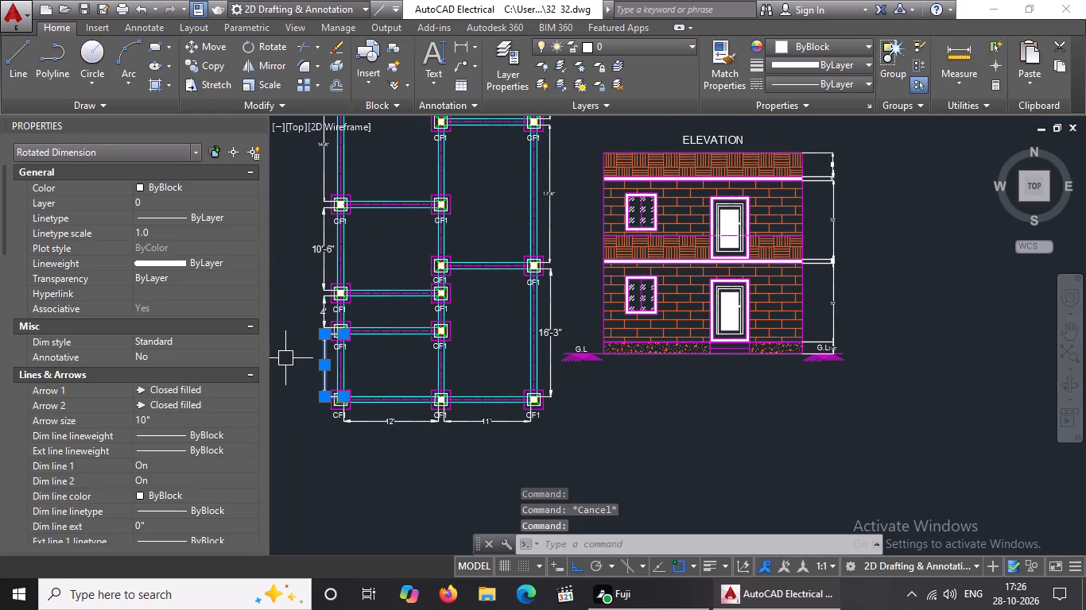
{"action": "scroll", "coordinate": [178, 396], "scroll_direction": "down", "scroll_amount": 3}
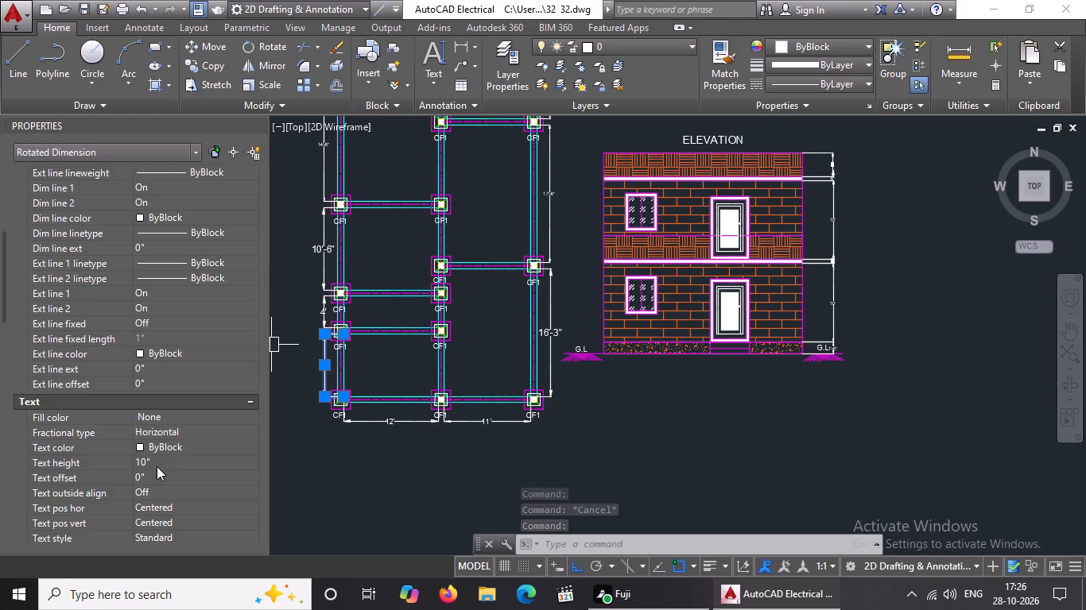
{"action": "left_click", "coordinate": [158, 466]}
{"action": "key", "text": "BackSpace"}
{"action": "key", "text": "BackSpace"}
{"action": "key", "text": "8"}
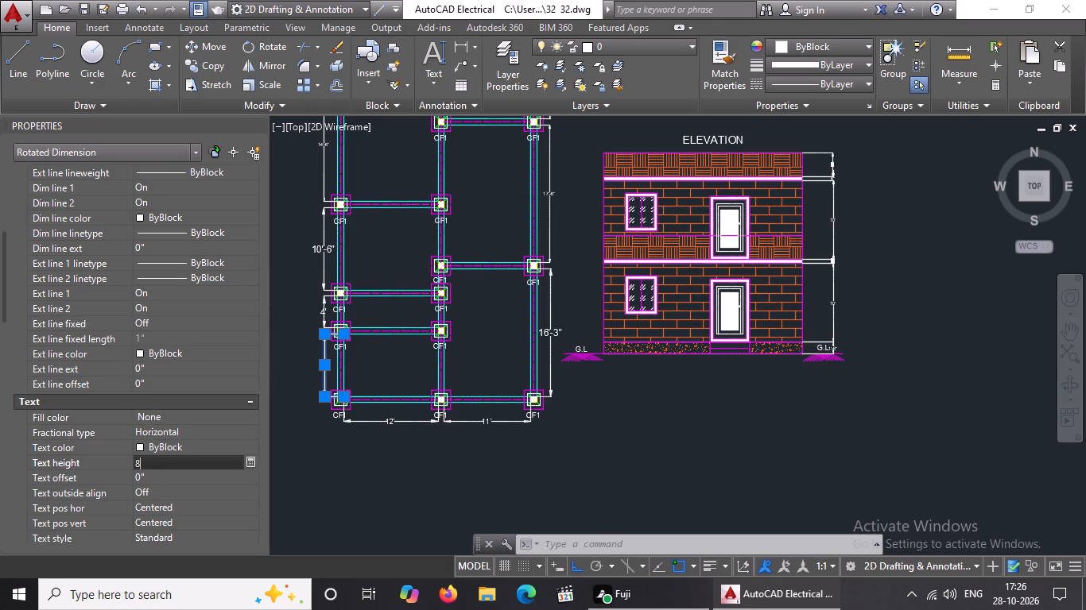
{"action": "key", "text": "shift+quotedbl"}
{"action": "key", "text": "Return"}
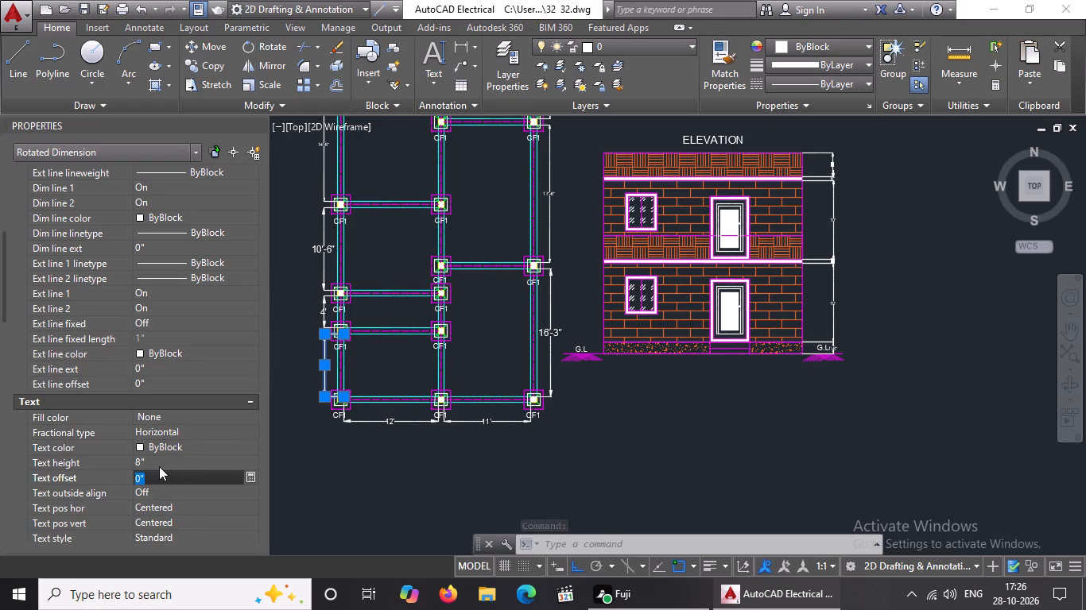
{"action": "key", "text": "Escape"}
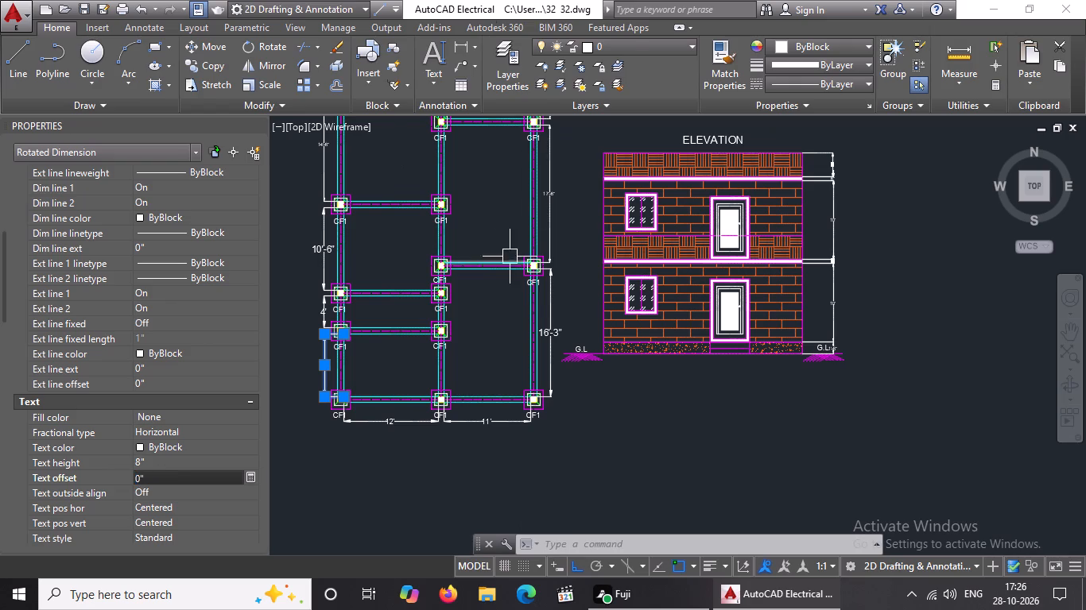
{"action": "key", "text": "Escape"}
Set the text height of the left-hand line's second dimension from the bottom, the 4' one, to 8".
{"action": "right_click_drag", "start_coordinate": [483, 288], "coordinate": [447, 300]}
{"action": "right_click_drag", "start_coordinate": [430, 303], "coordinate": [419, 306]}
{"action": "right_click_drag", "start_coordinate": [402, 307], "coordinate": [367, 295]}
{"action": "right_click_drag", "start_coordinate": [358, 297], "coordinate": [344, 298]}
{"action": "right_click_drag", "start_coordinate": [320, 296], "coordinate": [304, 295]}
{"action": "scroll", "coordinate": [304, 295], "scroll_direction": "up", "scroll_amount": 2}
{"action": "key", "text": "Escape"}
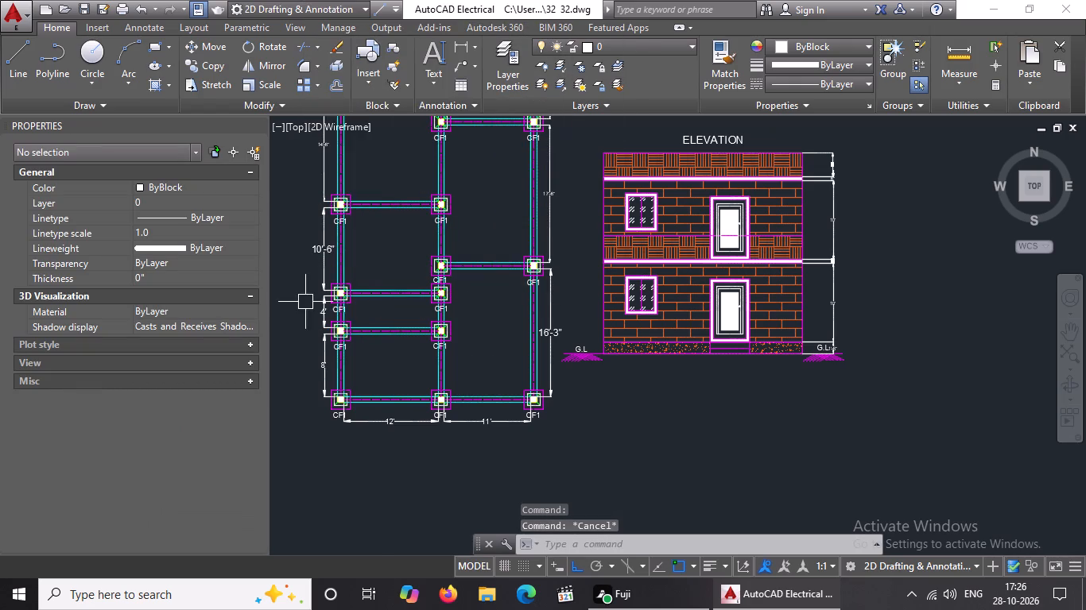
{"action": "scroll", "coordinate": [321, 323], "scroll_direction": "up", "scroll_amount": 2}
{"action": "left_click", "coordinate": [323, 291]}
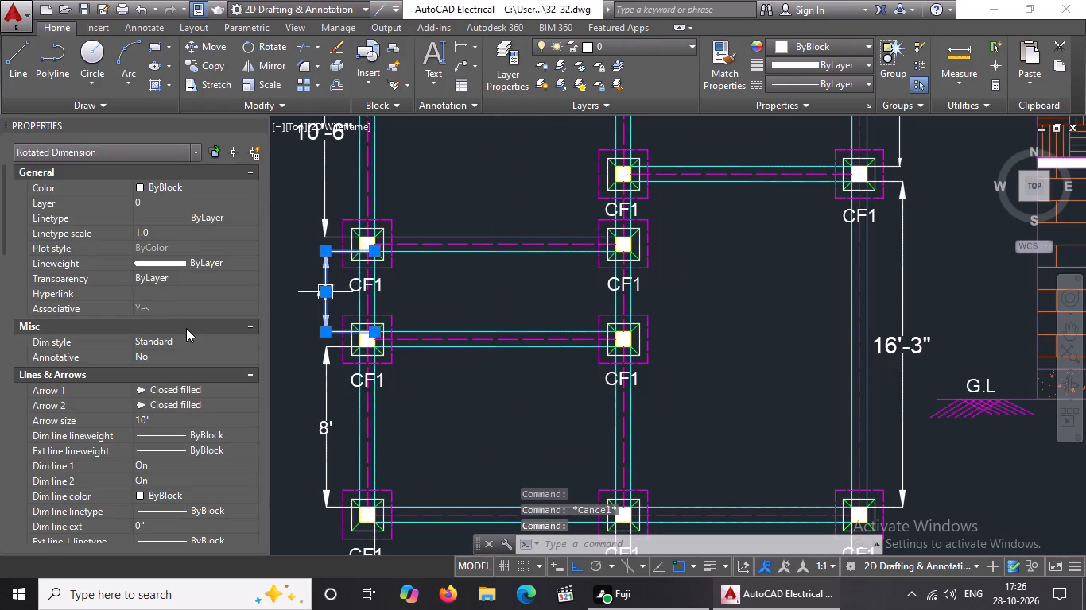
{"action": "scroll", "coordinate": [186, 328], "scroll_direction": "down", "scroll_amount": 3}
{"action": "left_click", "coordinate": [163, 446]}
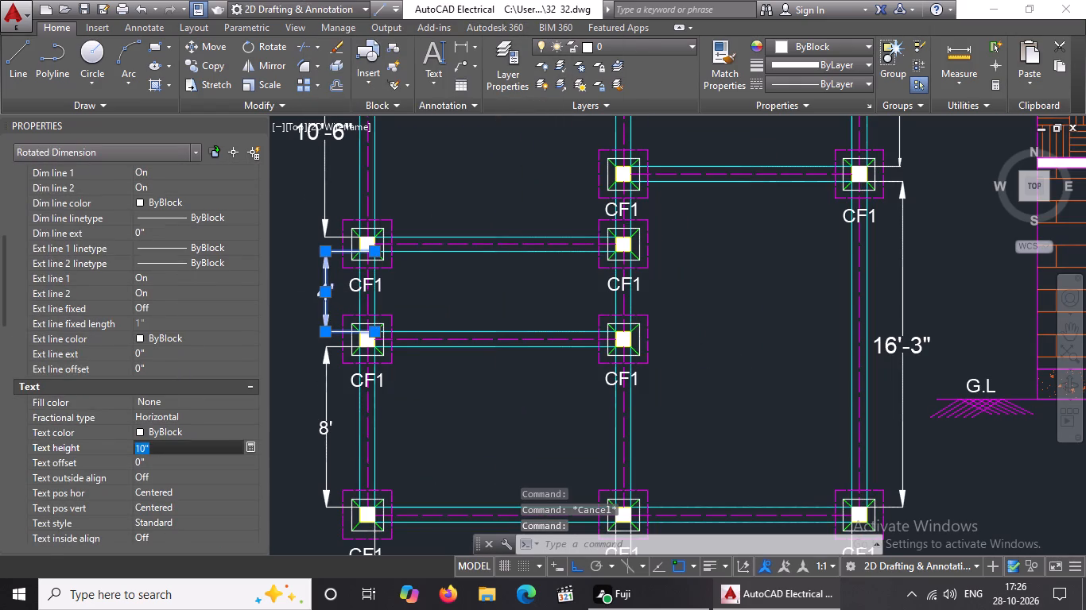
{"action": "key", "text": "BackSpace"}
{"action": "key", "text": "BackSpace"}
{"action": "key", "text": "8"}
{"action": "key", "text": "shift+quotedbl"}
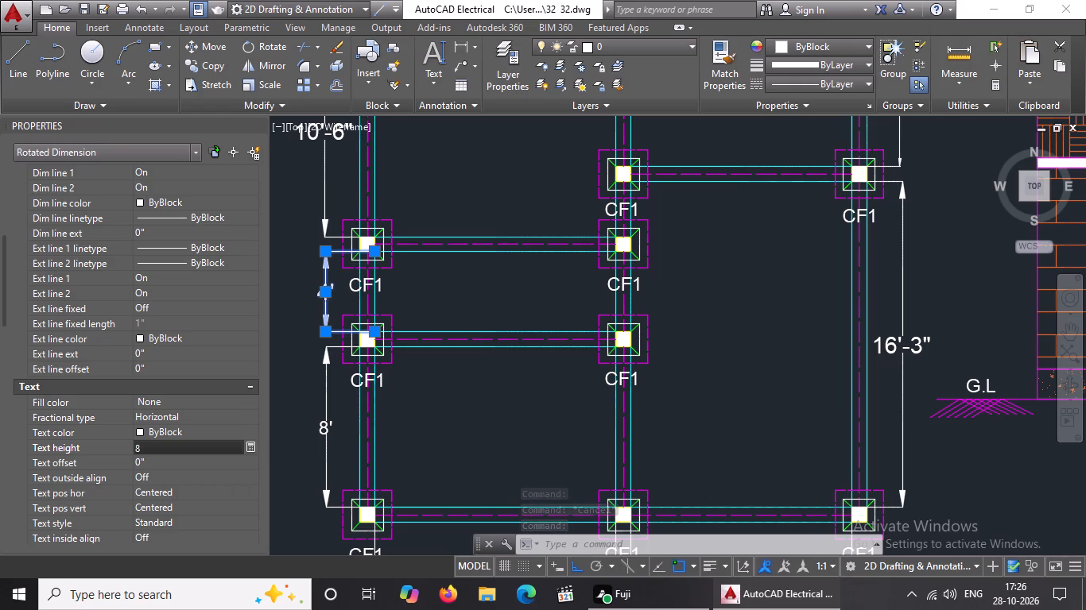
{"action": "key", "text": "Return"}
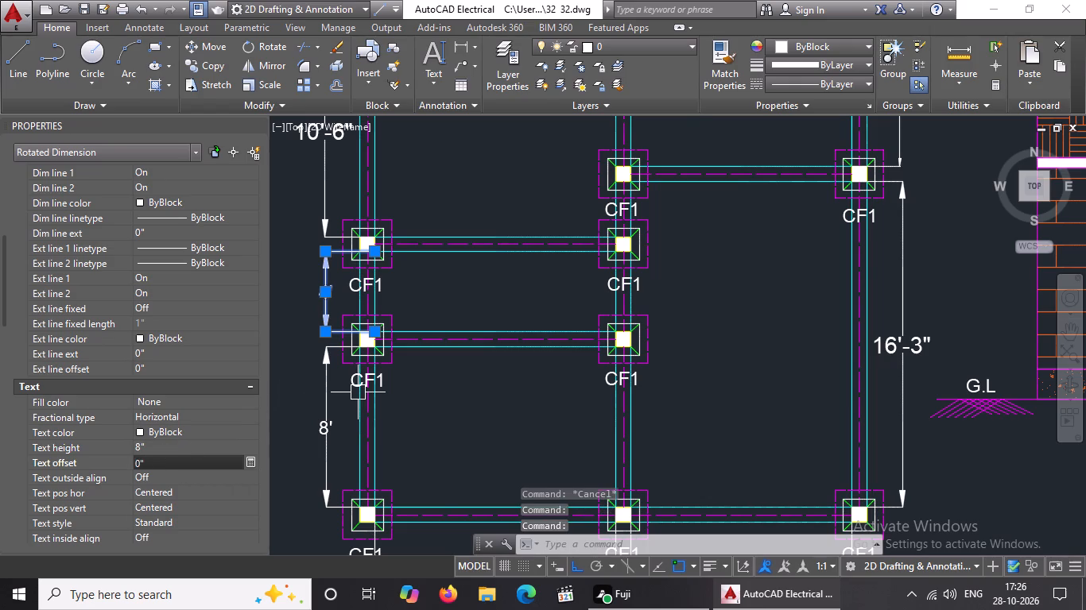
{"action": "scroll", "coordinate": [359, 392], "scroll_direction": "down", "scroll_amount": 1}
{"action": "key", "text": "Escape"}
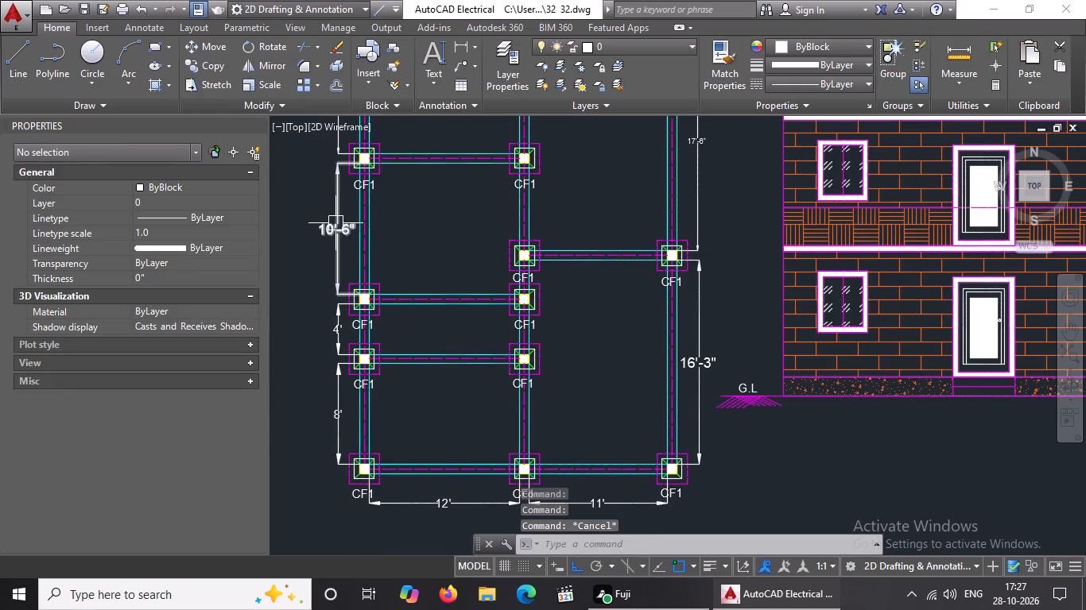
Set the text height of the left-hand line's third dimension from the bottom, the 10'-6" one, to 8".
{"action": "left_click", "coordinate": [335, 223]}
{"action": "scroll", "coordinate": [173, 411], "scroll_direction": "down", "scroll_amount": 3}
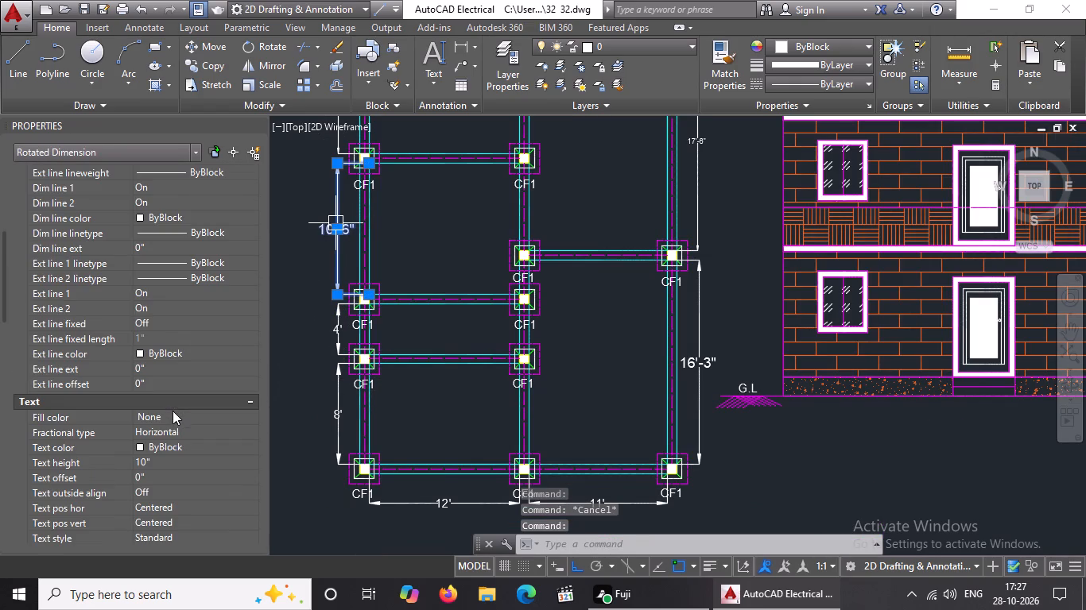
{"action": "left_click", "coordinate": [164, 463]}
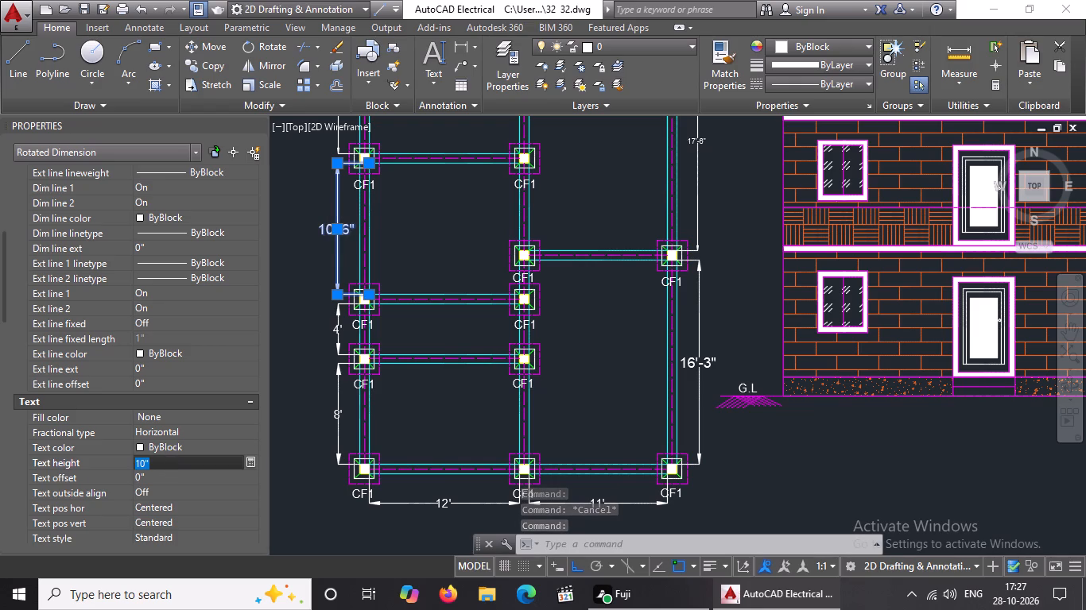
{"action": "key", "text": "BackSpace"}
{"action": "key", "text": "BackSpace"}
{"action": "key", "text": "8"}
{"action": "key", "text": "shift+quotedbl"}
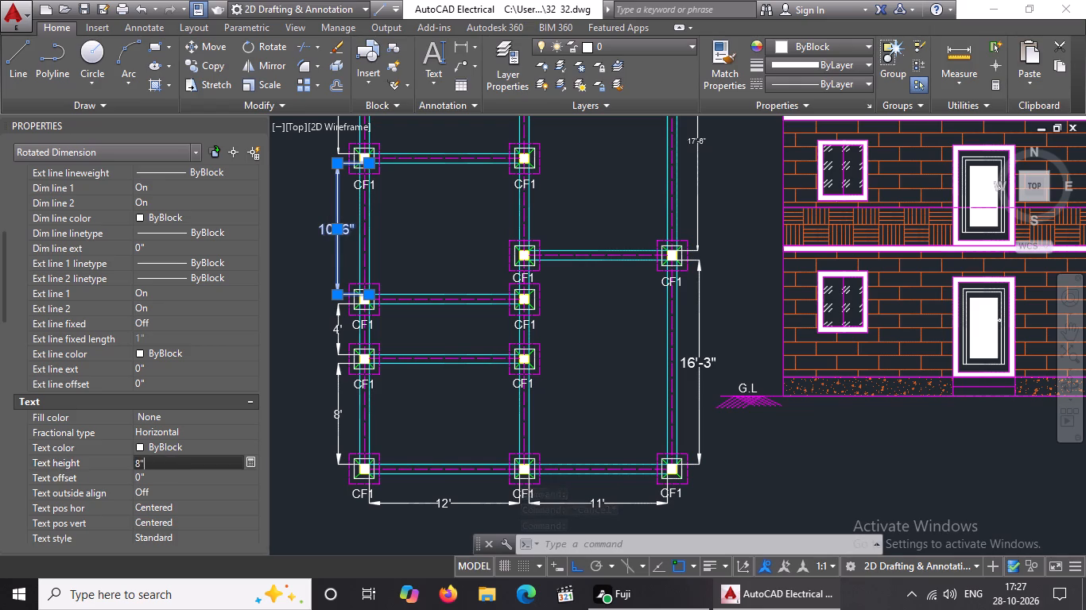
{"action": "key", "text": "Return"}
{"action": "key", "text": "Escape"}
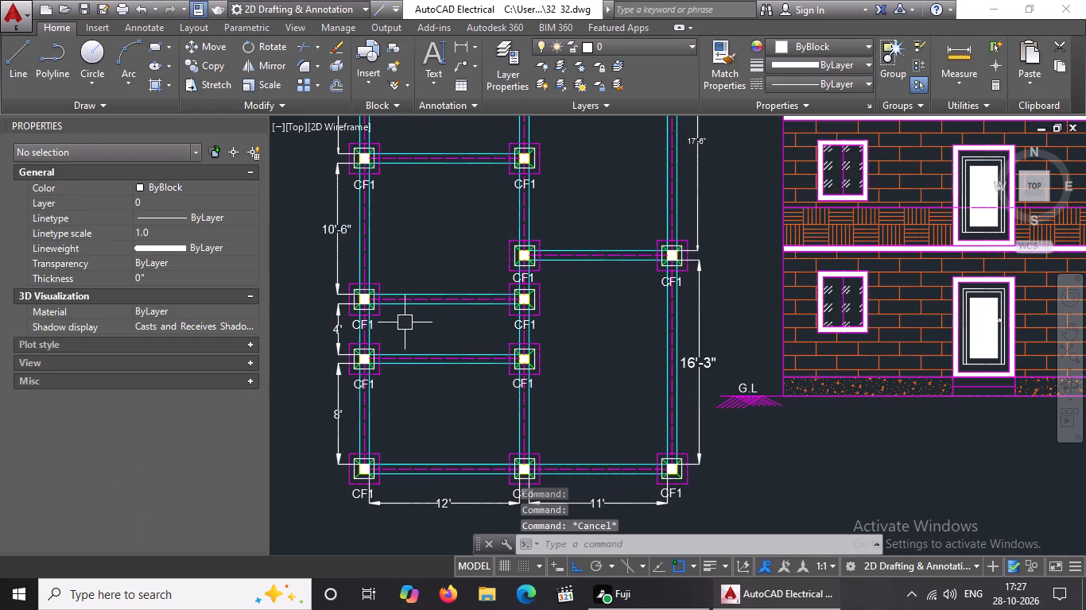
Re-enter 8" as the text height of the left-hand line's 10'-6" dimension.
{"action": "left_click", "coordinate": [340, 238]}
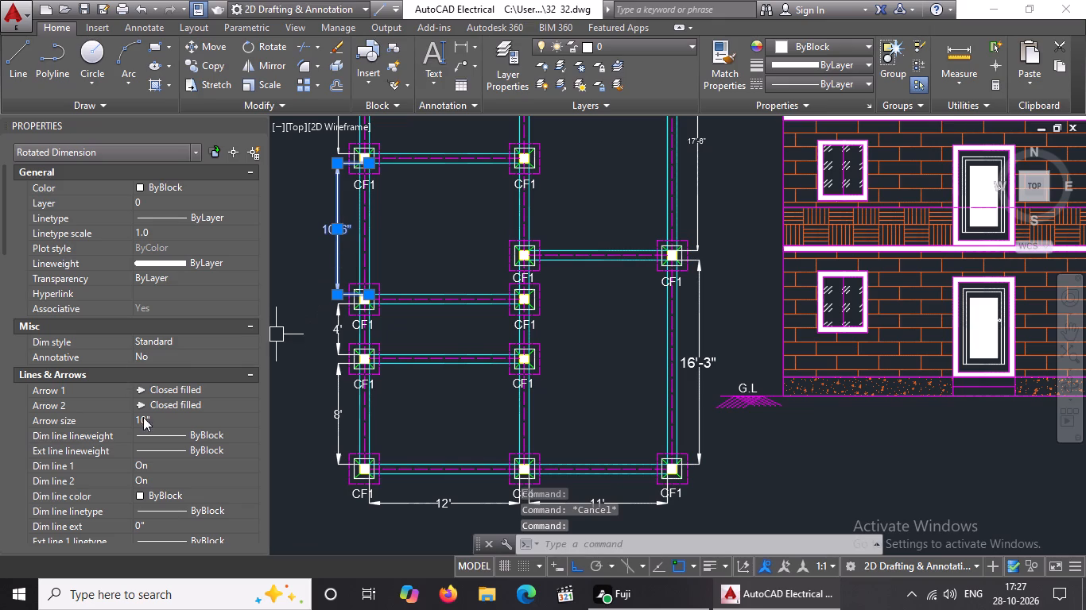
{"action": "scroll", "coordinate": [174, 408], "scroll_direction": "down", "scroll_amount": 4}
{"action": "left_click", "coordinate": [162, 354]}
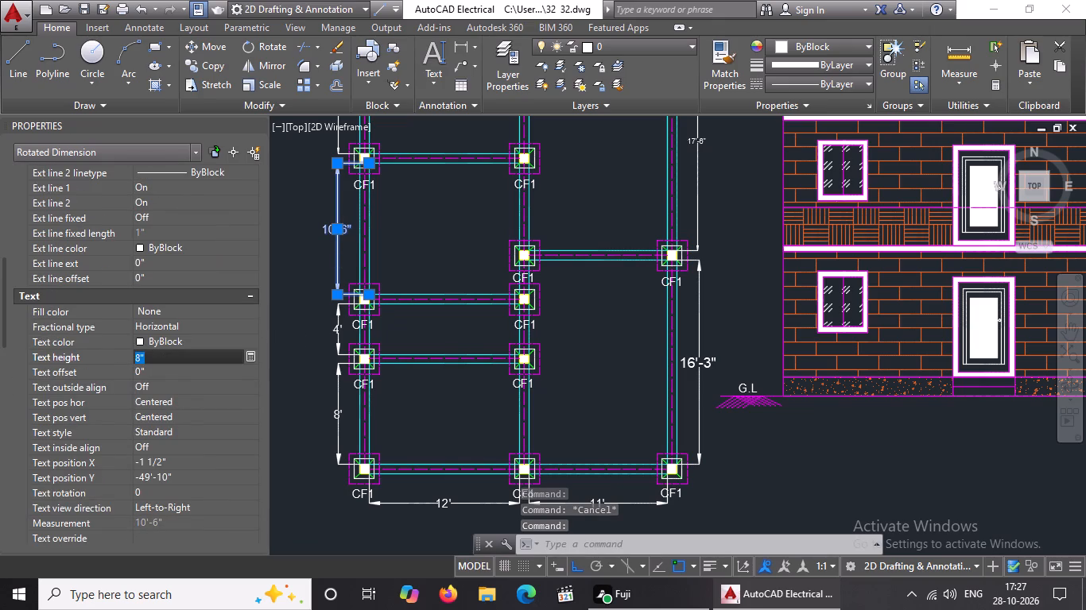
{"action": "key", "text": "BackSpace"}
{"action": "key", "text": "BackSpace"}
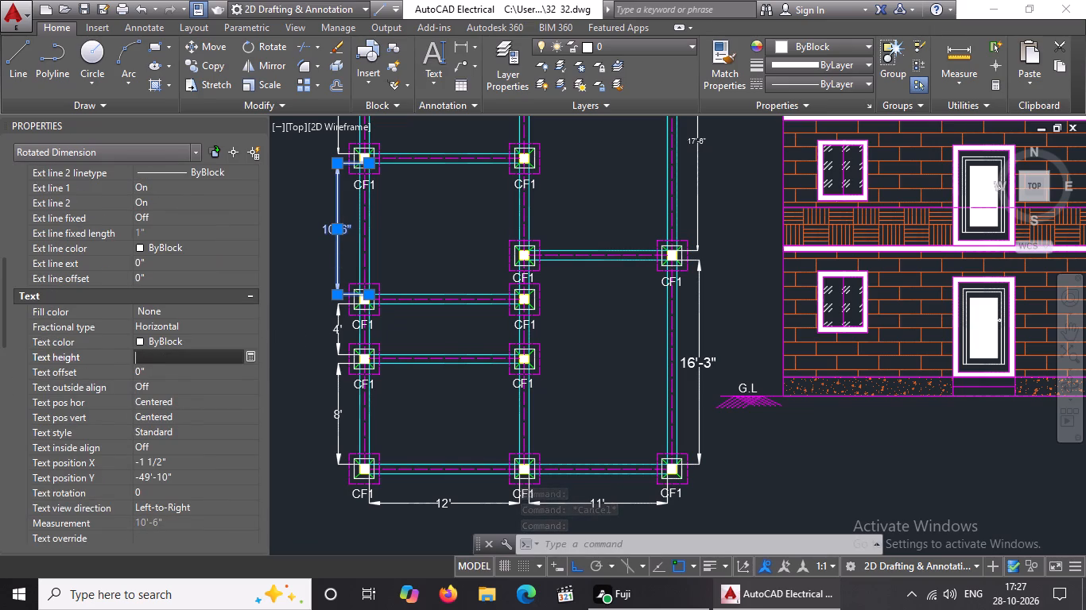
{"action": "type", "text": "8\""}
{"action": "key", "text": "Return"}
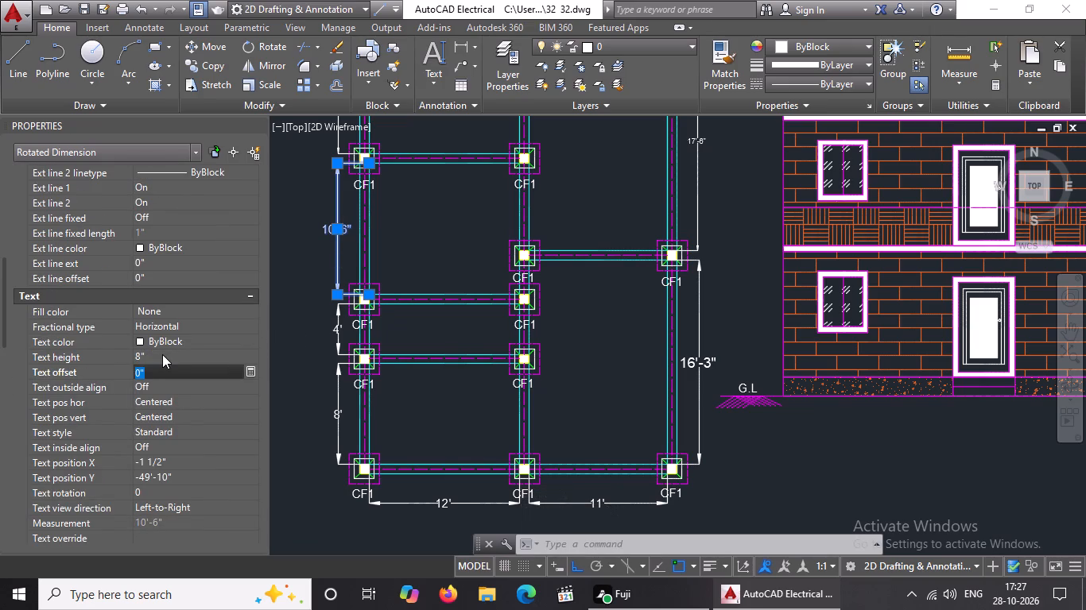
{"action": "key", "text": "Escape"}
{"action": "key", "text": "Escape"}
Set the arrow size of the left-hand line's top dimension, the 14'-6" one, to 10".
{"action": "middle_click_drag", "start_coordinate": [389, 332], "coordinate": [389, 341]}
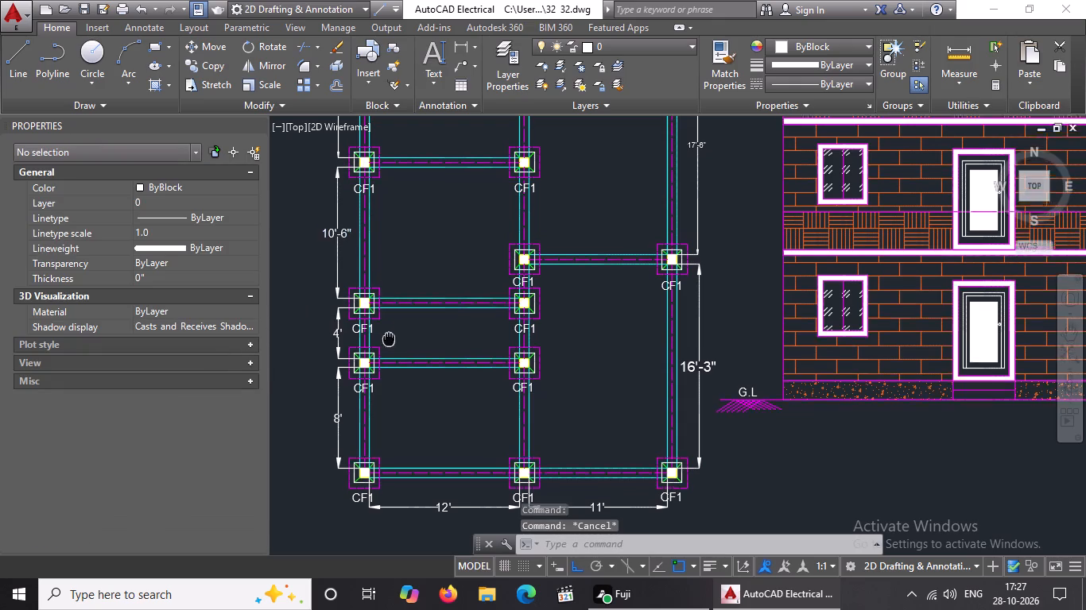
{"action": "middle_click_drag", "start_coordinate": [389, 341], "coordinate": [388, 435]}
{"action": "scroll", "coordinate": [360, 338], "scroll_direction": "down", "scroll_amount": 2}
{"action": "scroll", "coordinate": [339, 291], "scroll_direction": "up", "scroll_amount": 2}
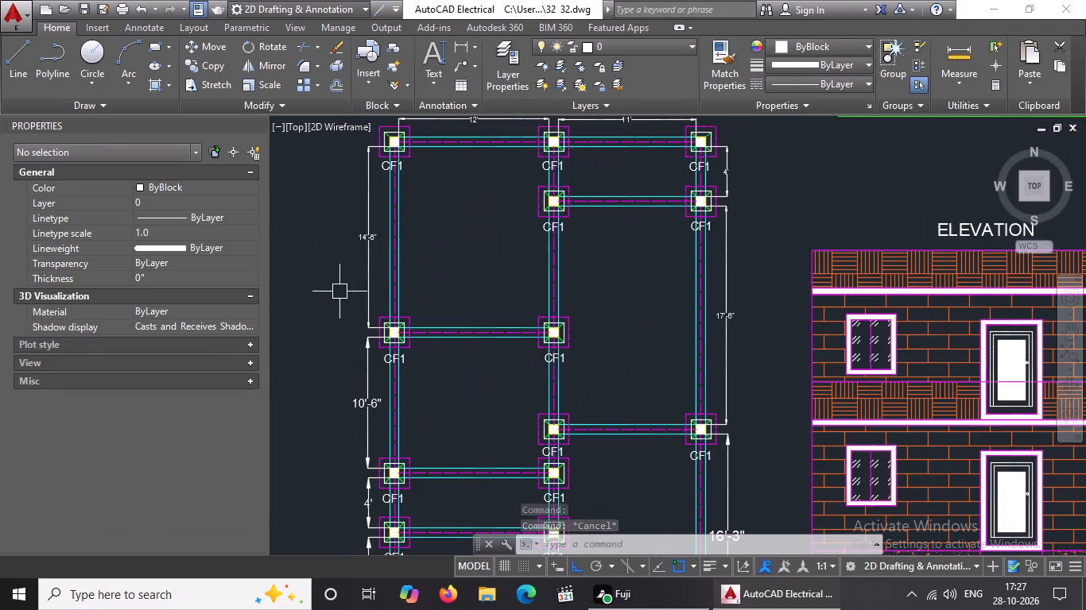
{"action": "left_click", "coordinate": [374, 229]}
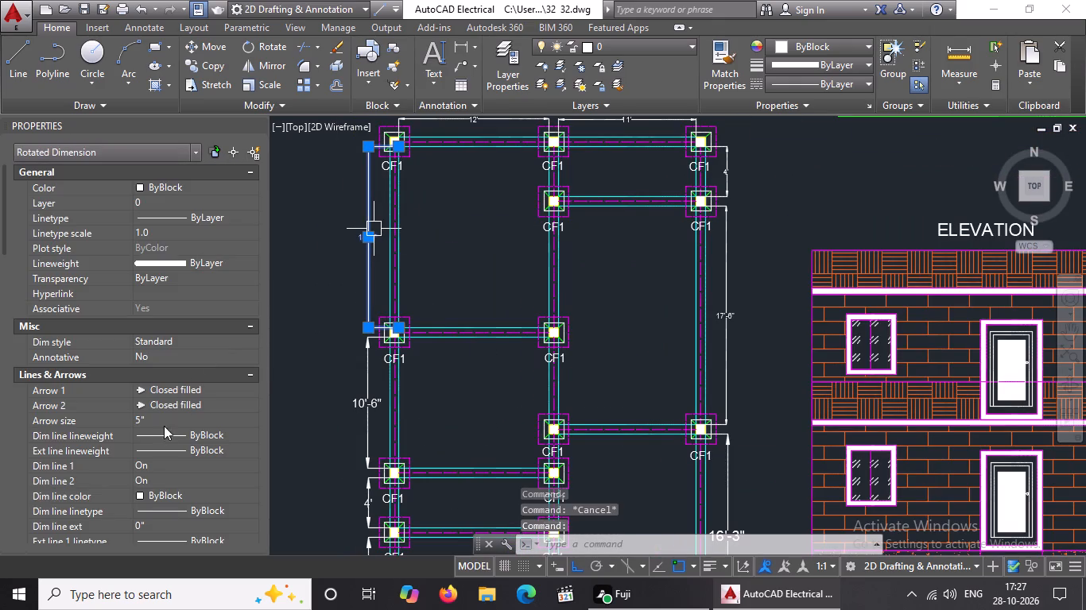
{"action": "left_click", "coordinate": [168, 409]}
{"action": "left_click", "coordinate": [166, 418]}
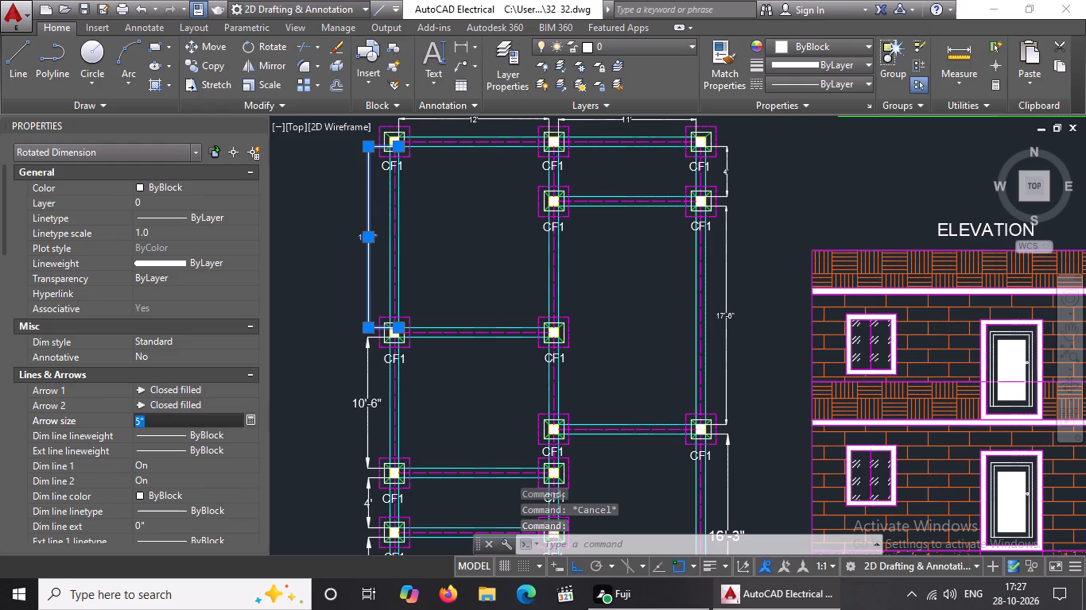
{"action": "key", "text": "BackSpace"}
{"action": "key", "text": "BackSpace"}
{"action": "type", "text": "10"}
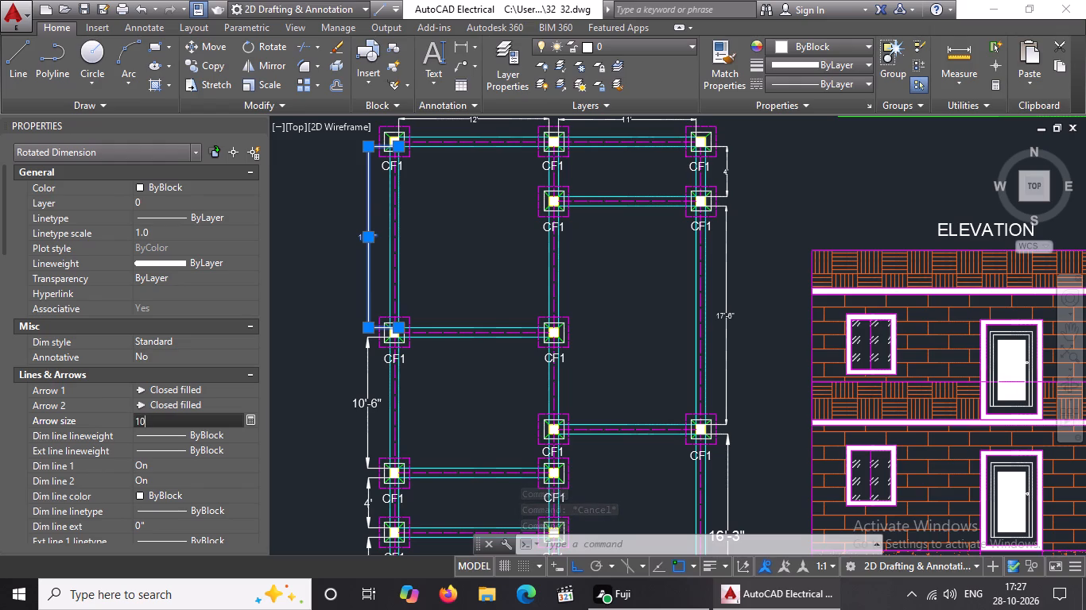
{"action": "key", "text": "shift+quotedbl"}
{"action": "key", "text": "Return"}
Set the text height of the left-hand line's top dimension, the 14'-6" one, to 8".
{"action": "scroll", "coordinate": [166, 418], "scroll_direction": "down", "scroll_amount": 3}
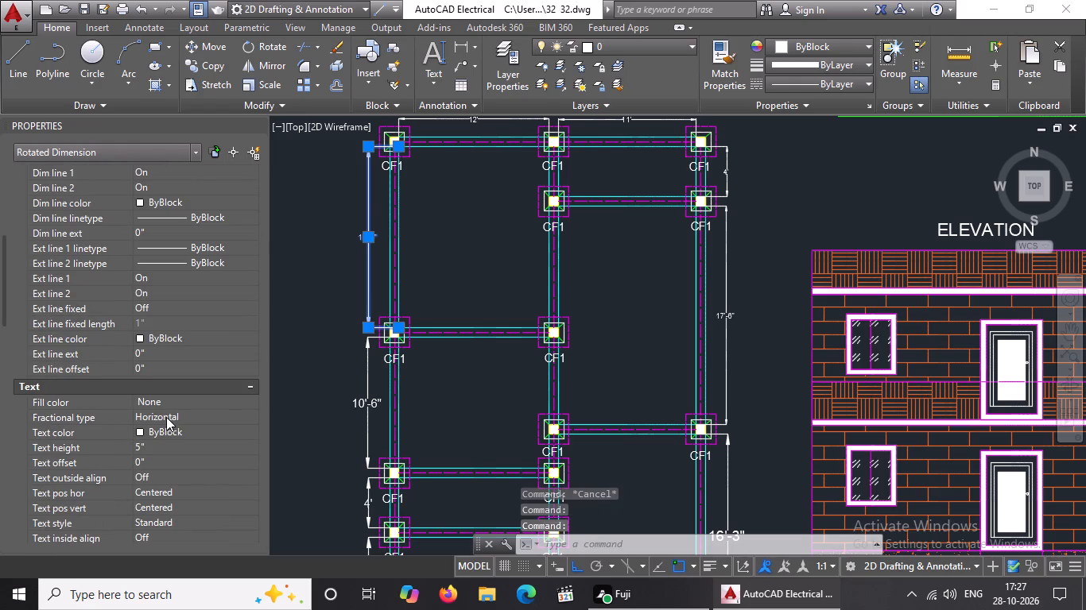
{"action": "left_click", "coordinate": [174, 454]}
{"action": "left_click", "coordinate": [176, 450]}
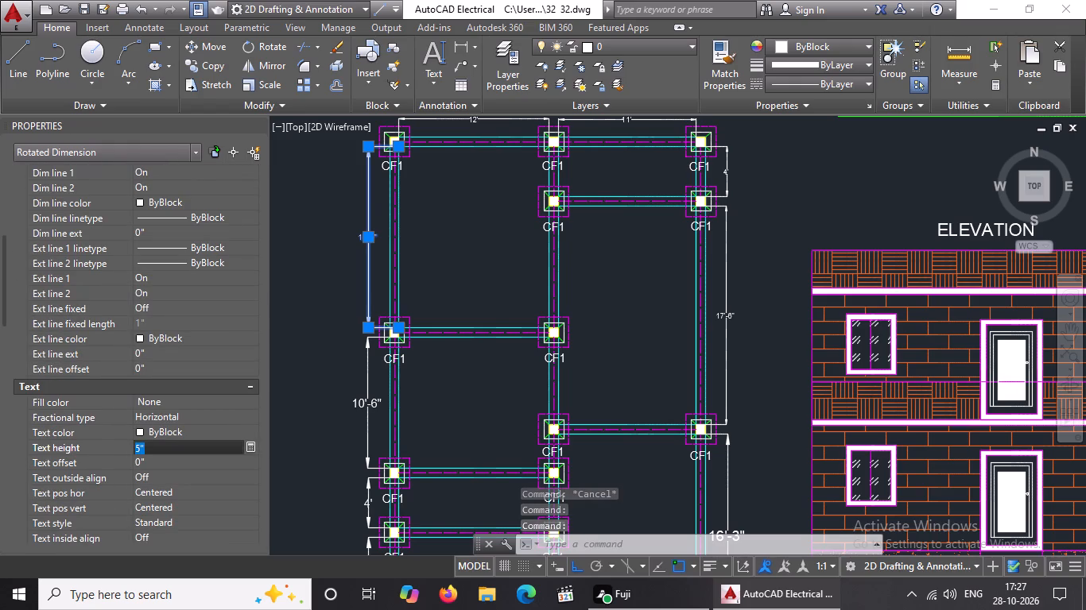
{"action": "key", "text": "BackSpace"}
{"action": "key", "text": "BackSpace"}
{"action": "key", "text": "8"}
{"action": "key", "text": "shift+quotedbl"}
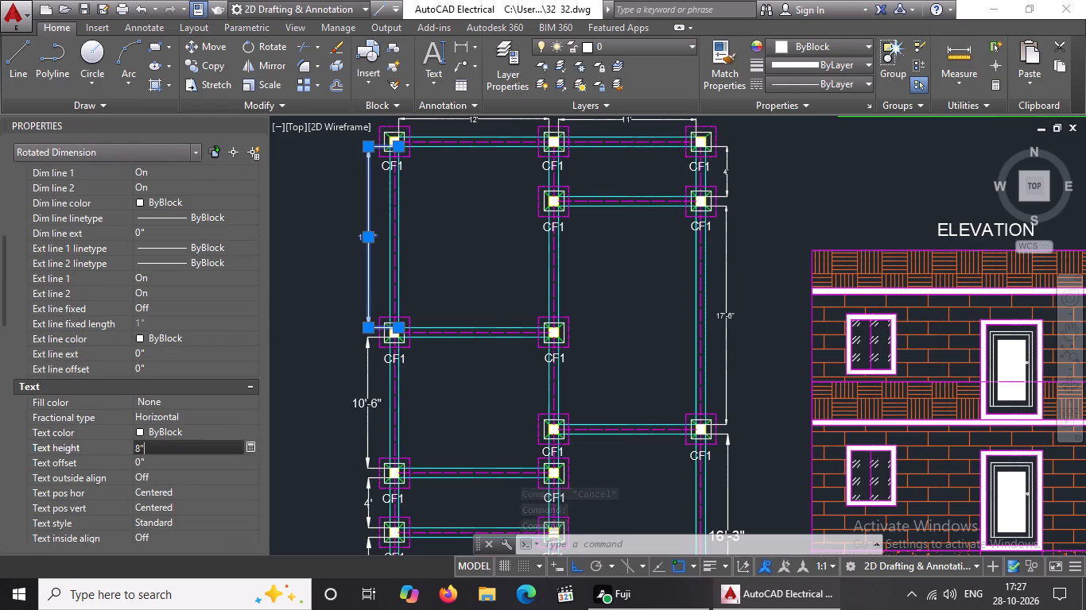
{"action": "key", "text": "Return"}
{"action": "key", "text": "Escape"}
{"action": "key", "text": "Escape"}
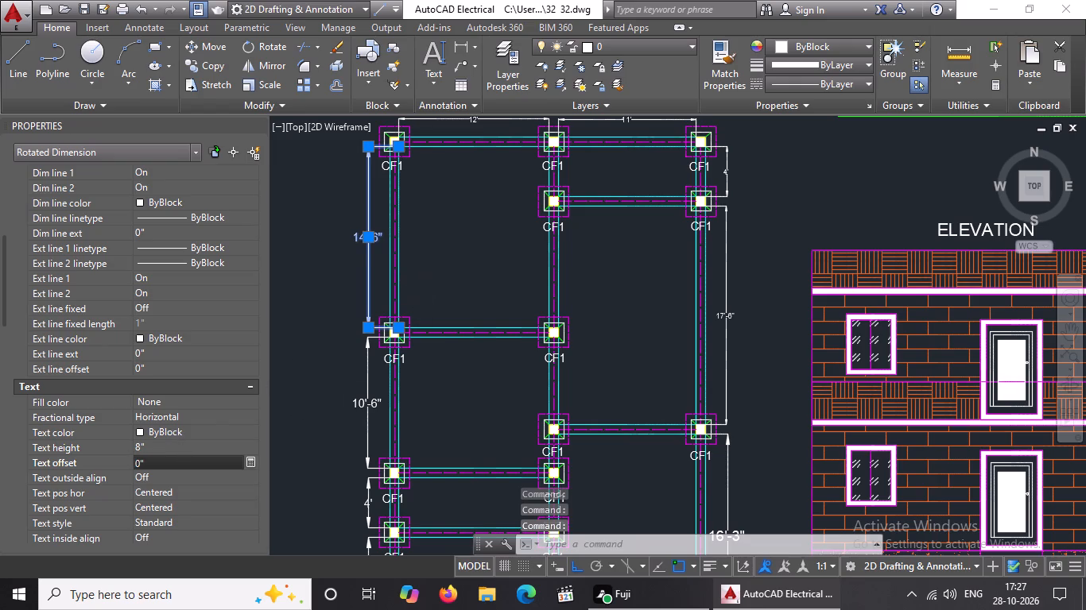
Set the arrow size of the 12' dimension above the footing layout's top row of columns to 10".
{"action": "scroll", "coordinate": [430, 260], "scroll_direction": "down", "scroll_amount": 1}
{"action": "scroll", "coordinate": [450, 174], "scroll_direction": "up", "scroll_amount": 1}
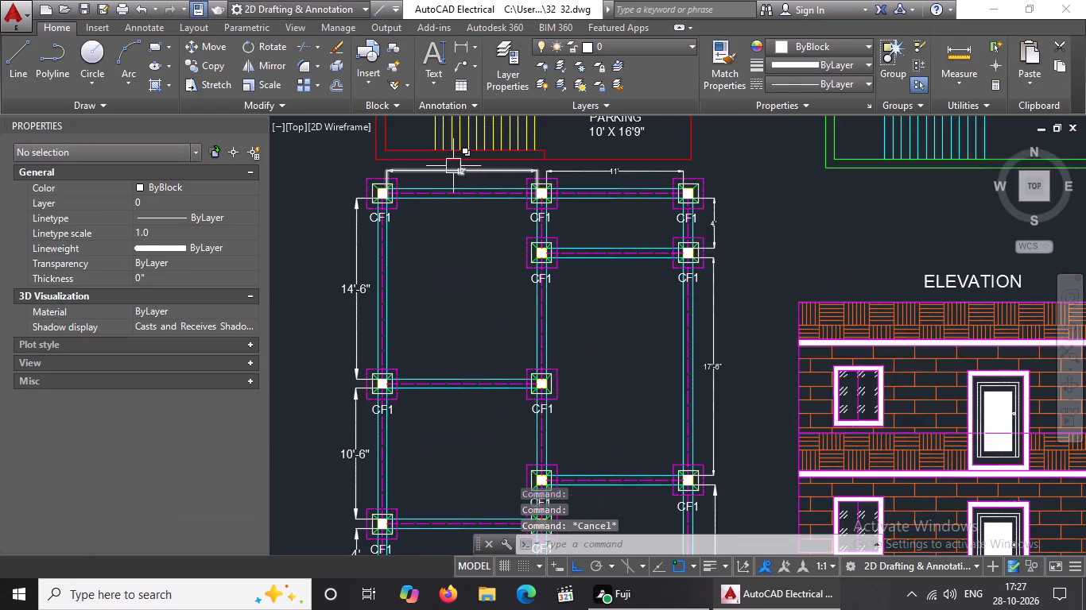
{"action": "scroll", "coordinate": [453, 166], "scroll_direction": "up", "scroll_amount": 1}
{"action": "left_click", "coordinate": [451, 177]}
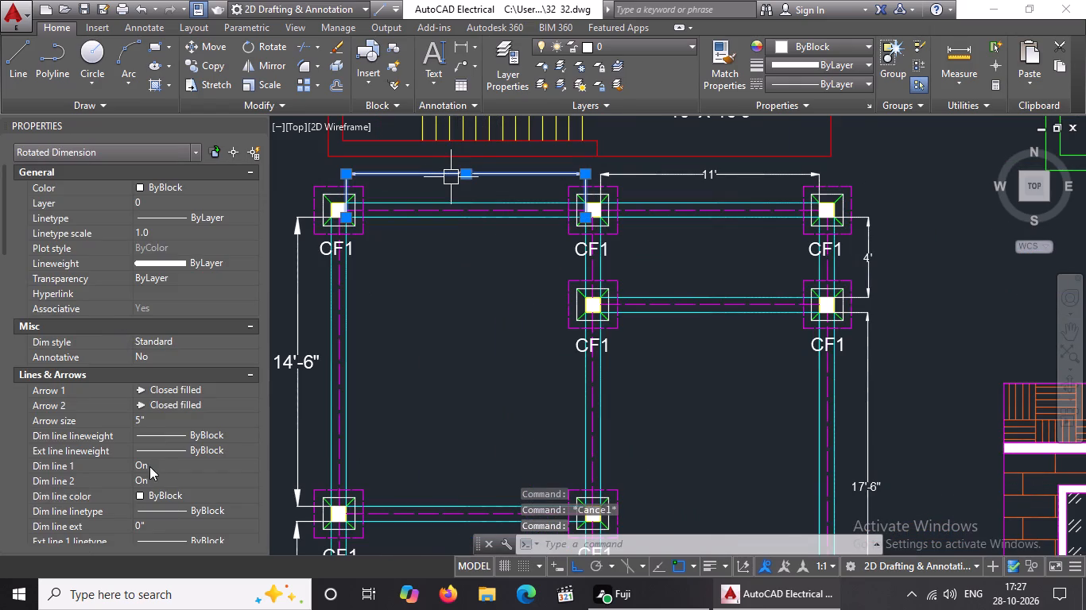
{"action": "left_click", "coordinate": [156, 425]}
{"action": "key", "text": "BackSpace"}
{"action": "key", "text": "BackSpace"}
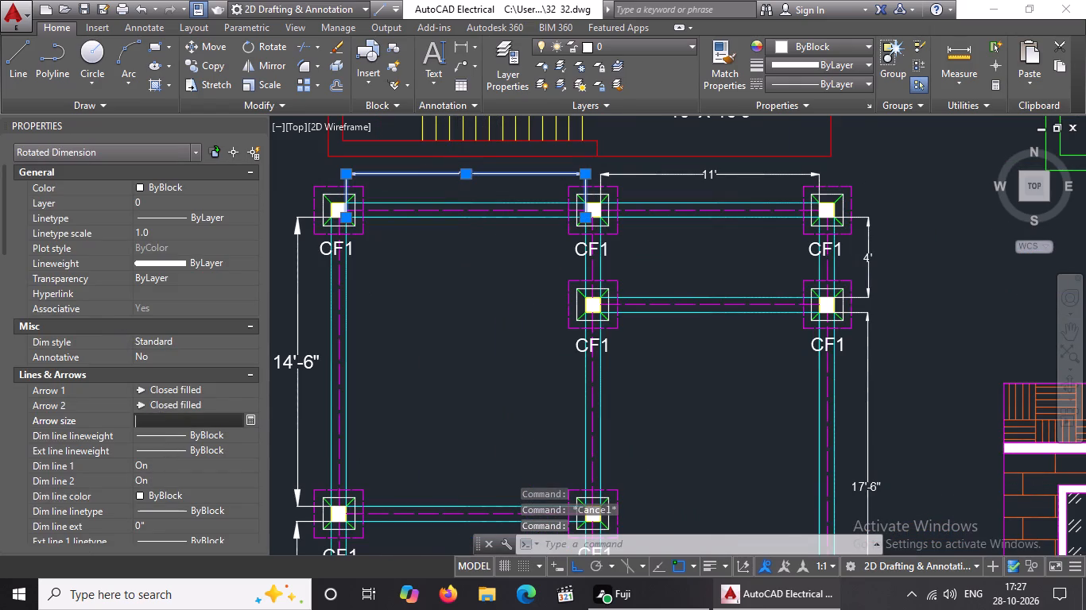
{"action": "type", "text": "10"}
{"action": "key", "text": "shift+quotedbl"}
{"action": "key", "text": "Return"}
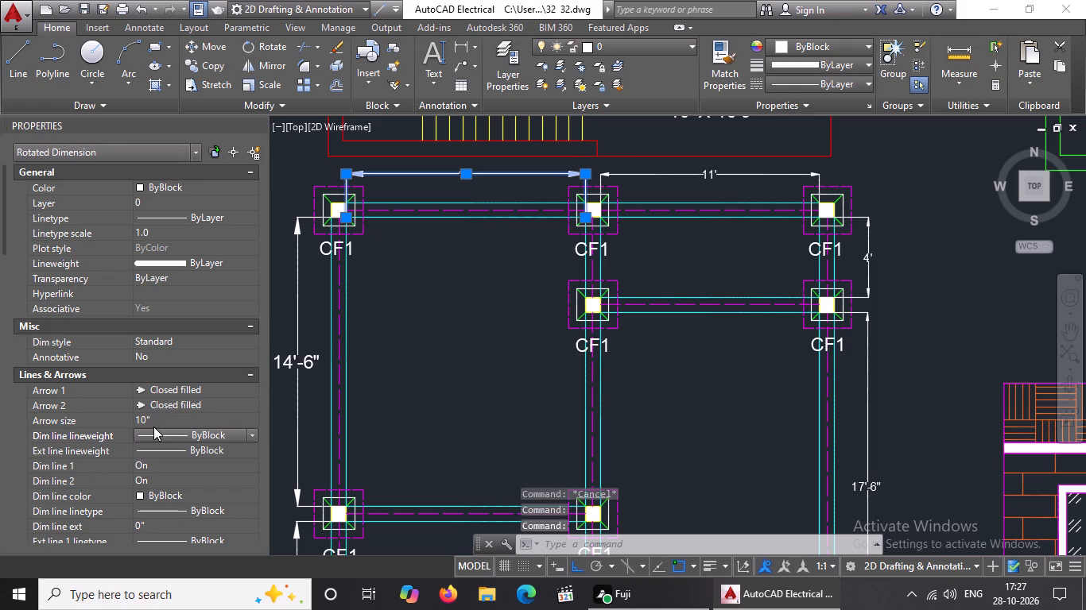
Set the text height of the 12' dimension above the footing layout's top row of columns to 8".
{"action": "scroll", "coordinate": [153, 427], "scroll_direction": "down", "scroll_amount": 3}
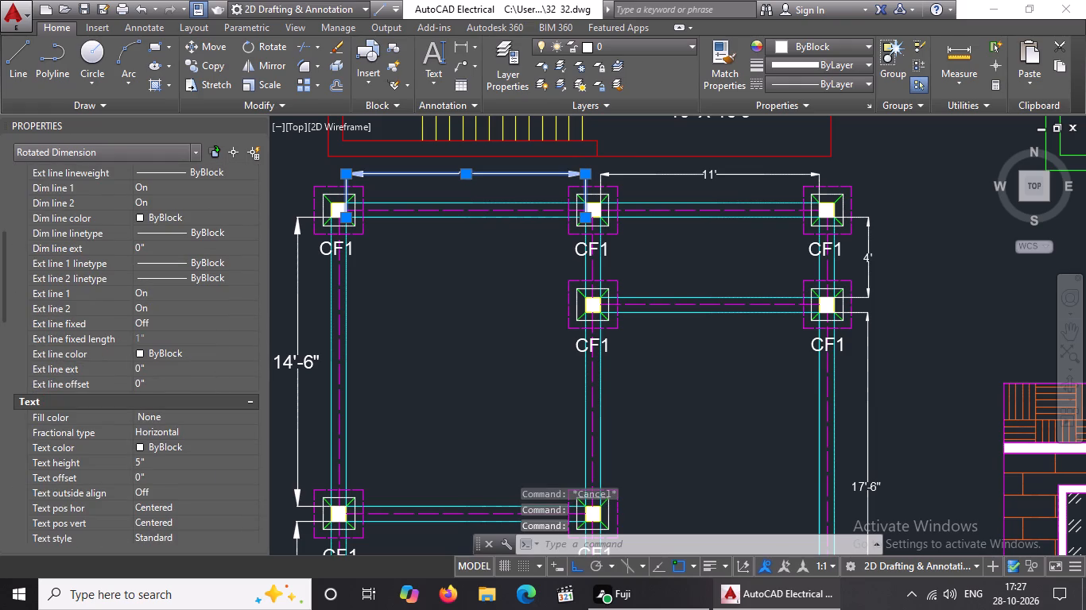
{"action": "left_click", "coordinate": [157, 463]}
{"action": "key", "text": "BackSpace"}
{"action": "key", "text": "BackSpace"}
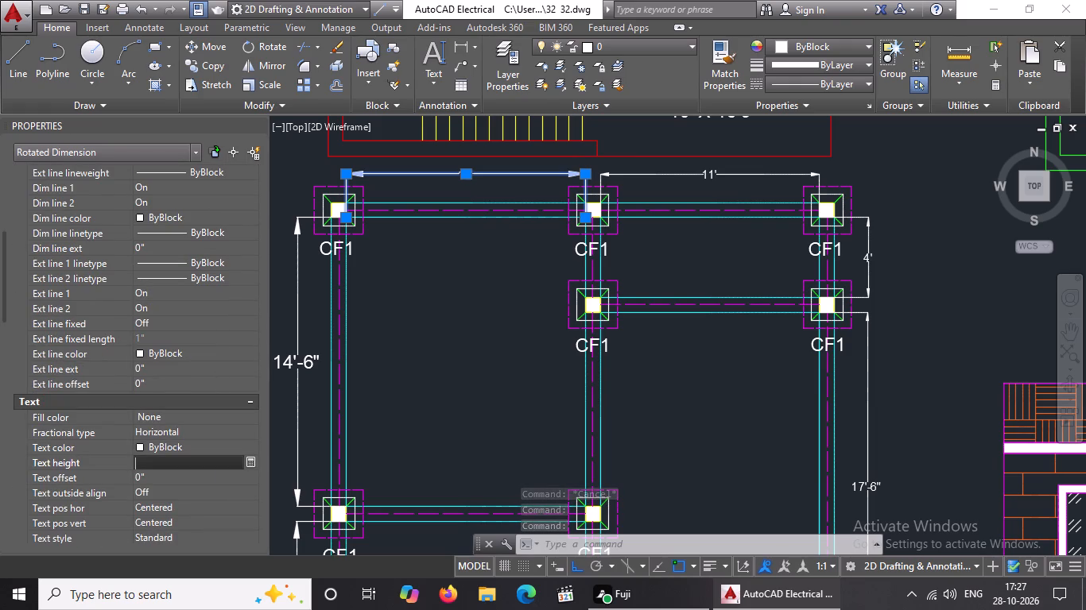
{"action": "type", "text": "8\""}
{"action": "key", "text": "Return"}
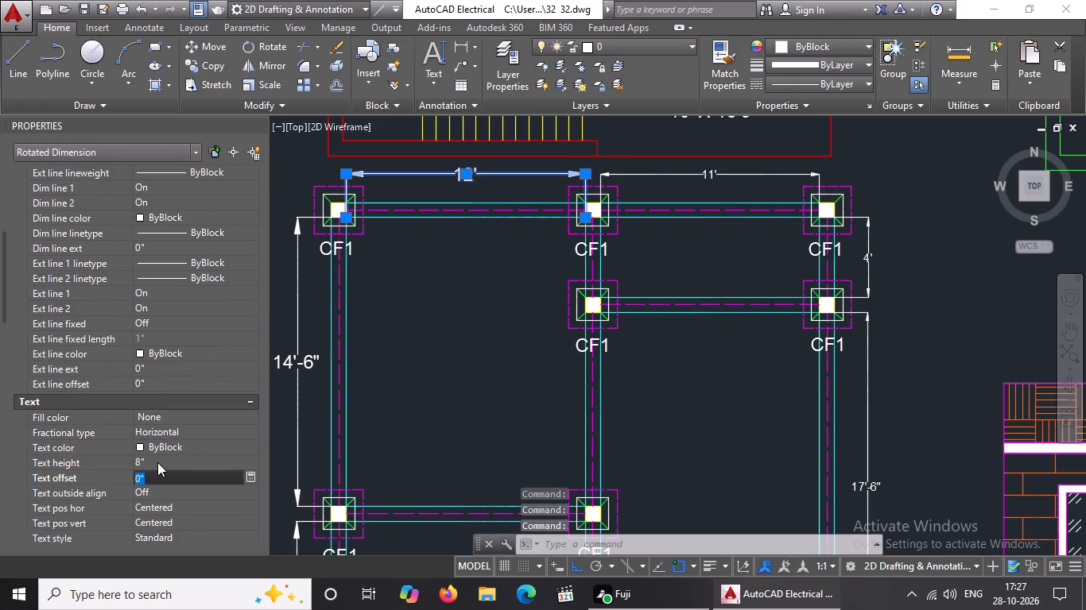
{"action": "key", "text": "Escape"}
{"action": "key", "text": "Escape"}
Set the arrow size of the 11' dimension above the footing layout's top row of columns to 10".
{"action": "scroll", "coordinate": [482, 346], "scroll_direction": "down", "scroll_amount": 1}
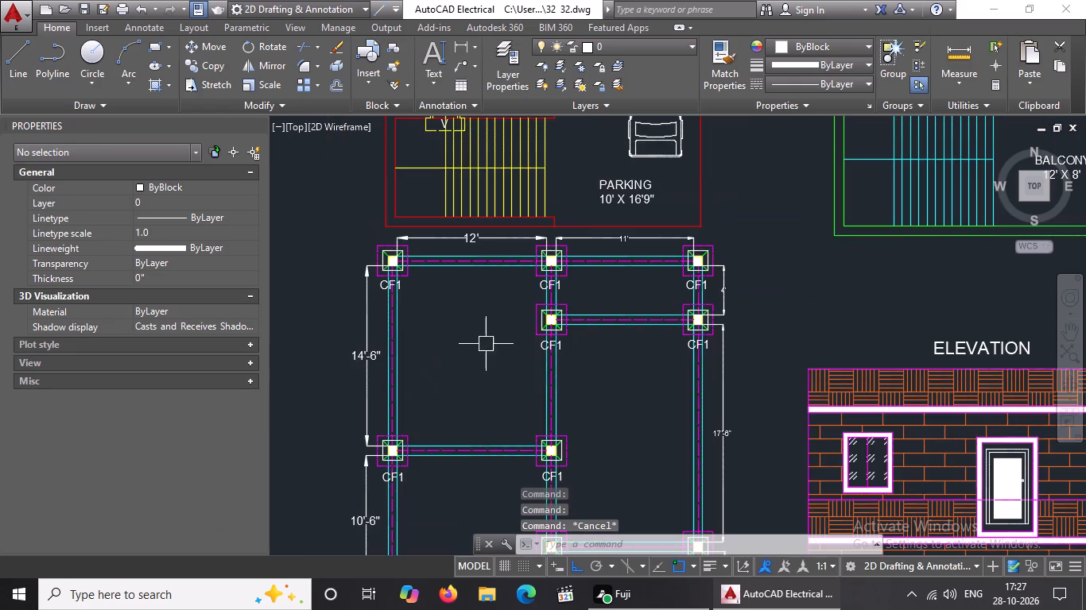
{"action": "scroll", "coordinate": [607, 232], "scroll_direction": "up", "scroll_amount": 1}
{"action": "left_click", "coordinate": [596, 243]}
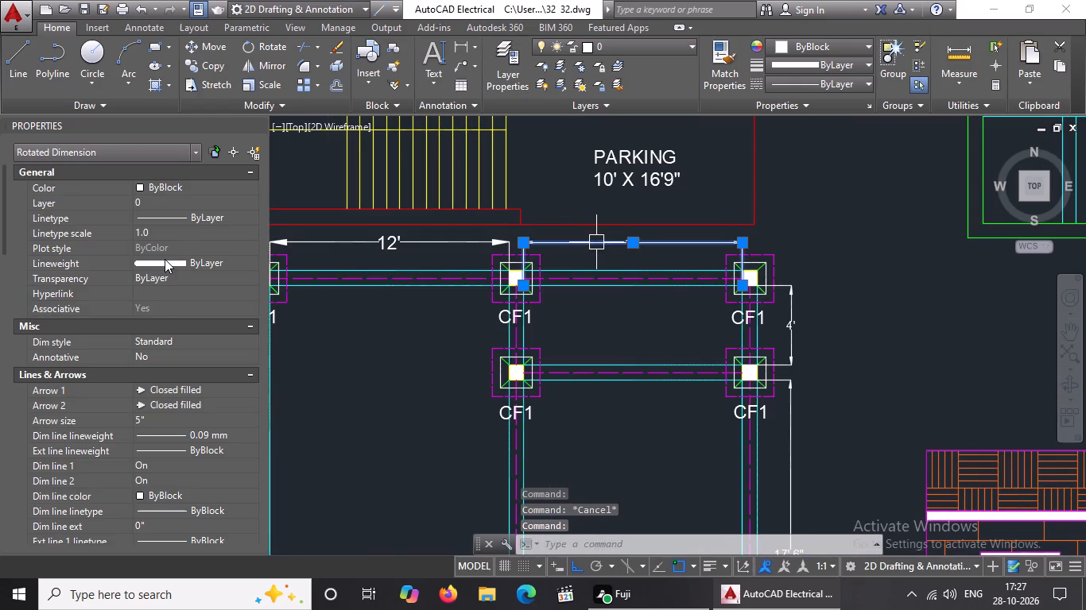
{"action": "scroll", "coordinate": [165, 258], "scroll_direction": "up", "scroll_amount": 2}
{"action": "left_click", "coordinate": [180, 417]}
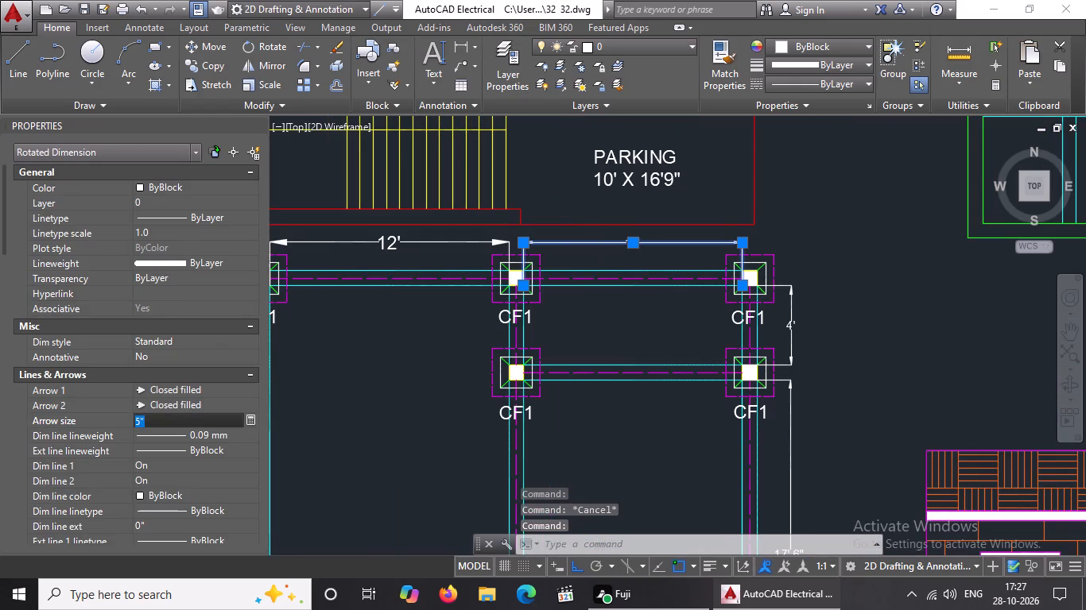
{"action": "key", "text": "BackSpace"}
{"action": "key", "text": "BackSpace"}
{"action": "type", "text": "10"}
{"action": "key", "text": "shift+quotedbl"}
{"action": "key", "text": "Return"}
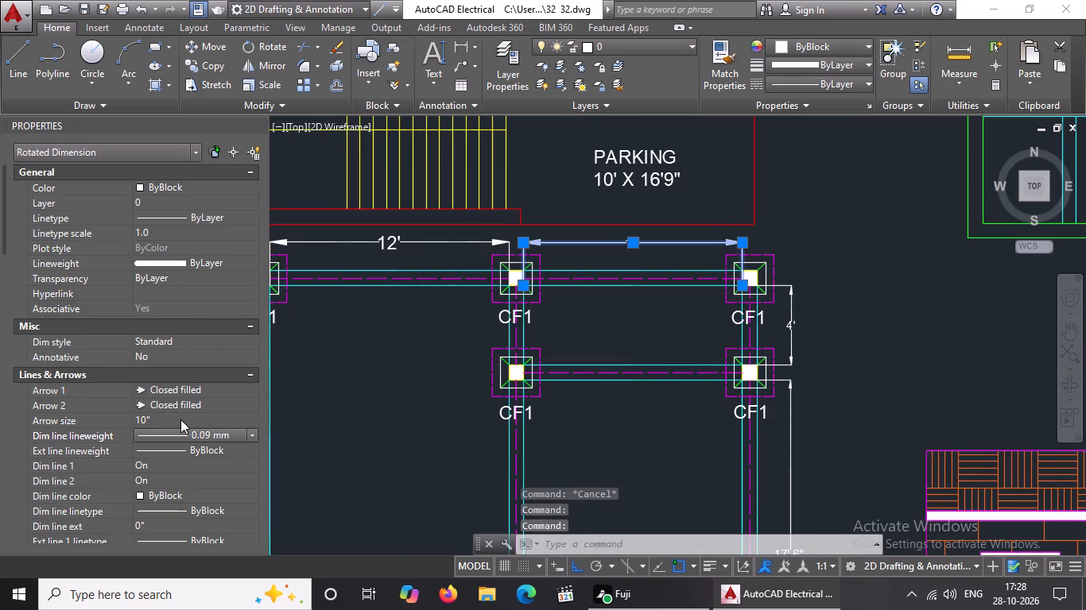
Set the text height of the 11' dimension above the footing layout's top row of columns to 8".
{"action": "scroll", "coordinate": [182, 420], "scroll_direction": "down", "scroll_amount": 3}
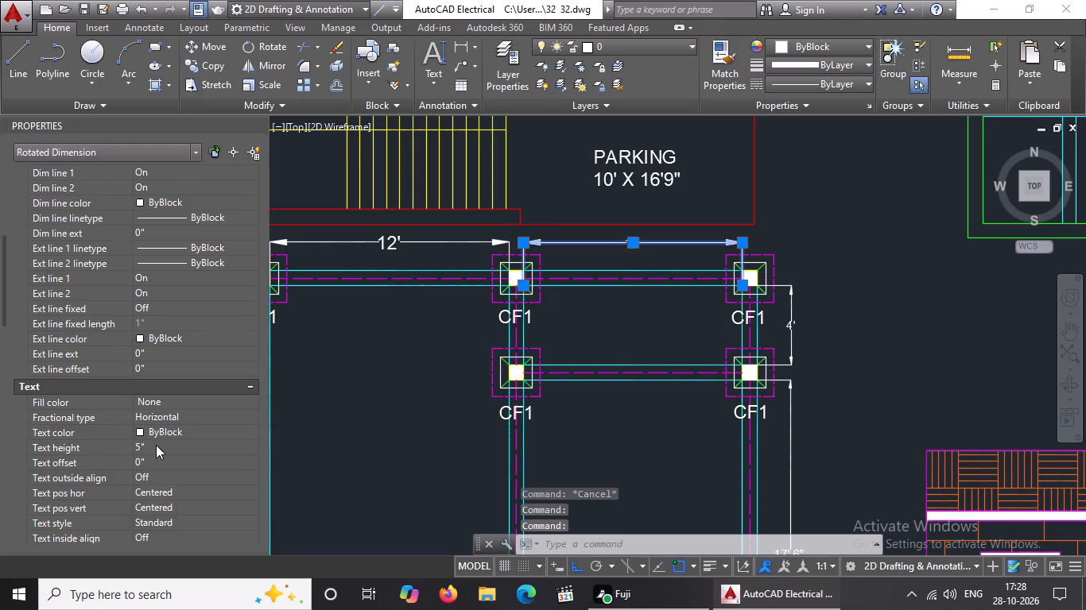
{"action": "left_click", "coordinate": [156, 445]}
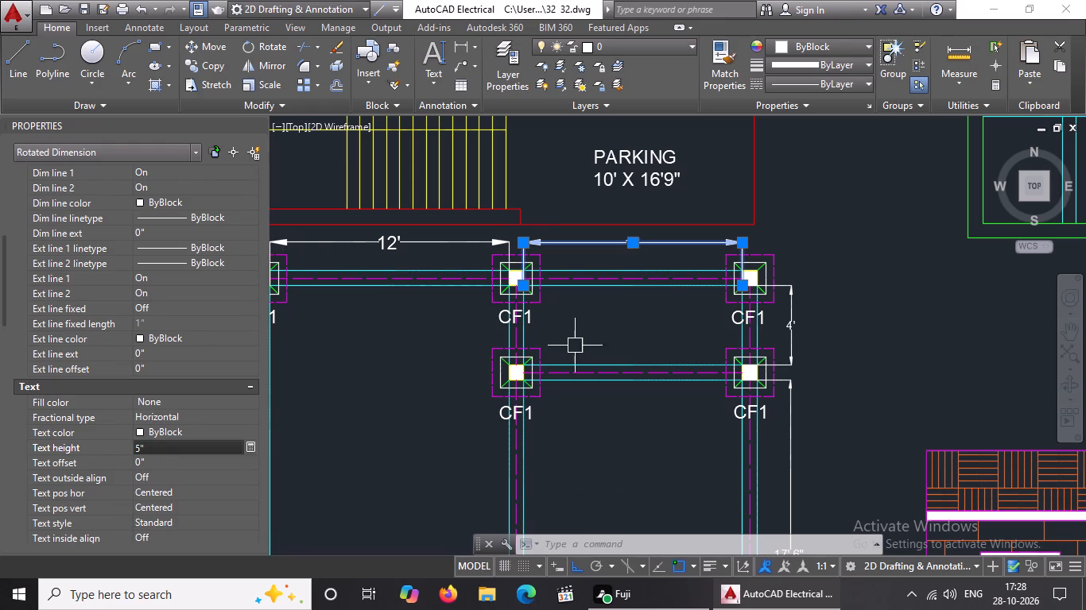
{"action": "key", "text": "BackSpace"}
{"action": "key", "text": "BackSpace"}
{"action": "left_click", "coordinate": [172, 452]}
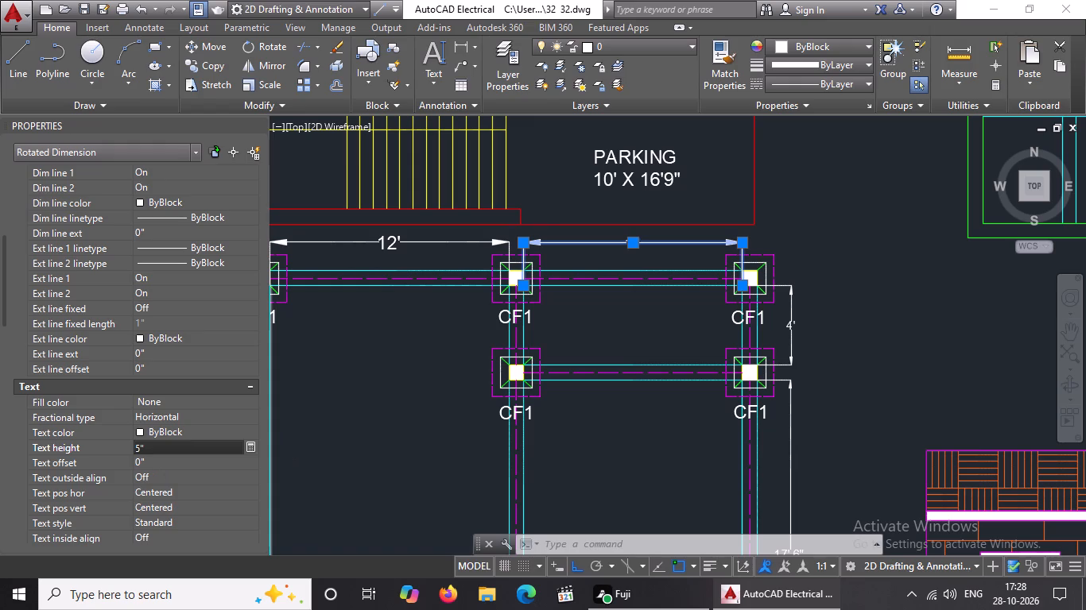
{"action": "key", "text": "BackSpace"}
{"action": "key", "text": "BackSpace"}
{"action": "key", "text": "BackSpace"}
{"action": "type", "text": "8\""}
{"action": "key", "text": "Return"}
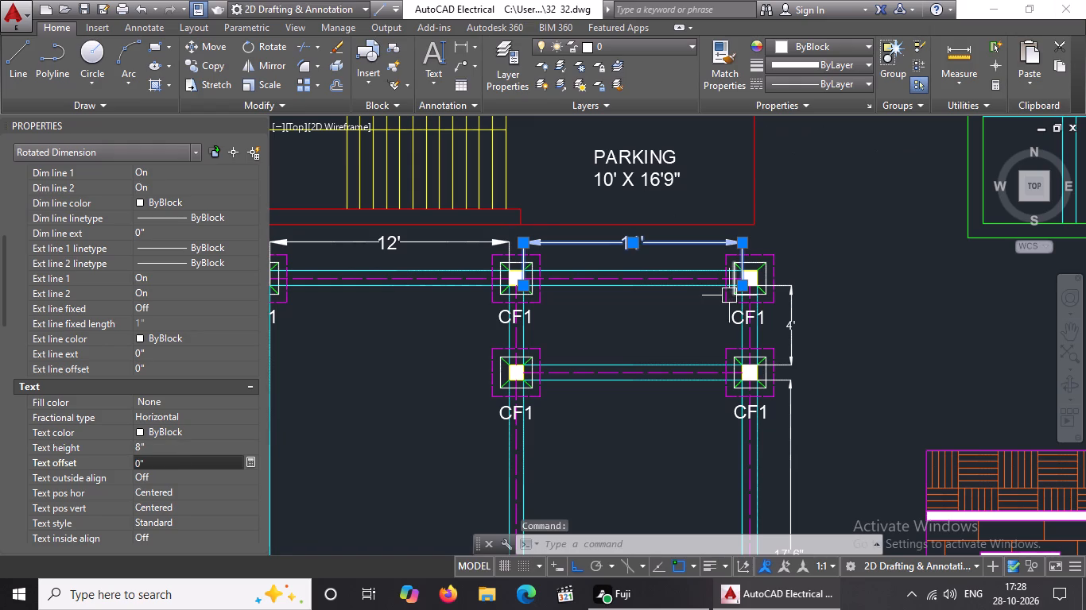
{"action": "key", "text": "Escape"}
Set the arrow size of the right-hand line's top dimension, the 4' one, to 10".
{"action": "left_click", "coordinate": [791, 309]}
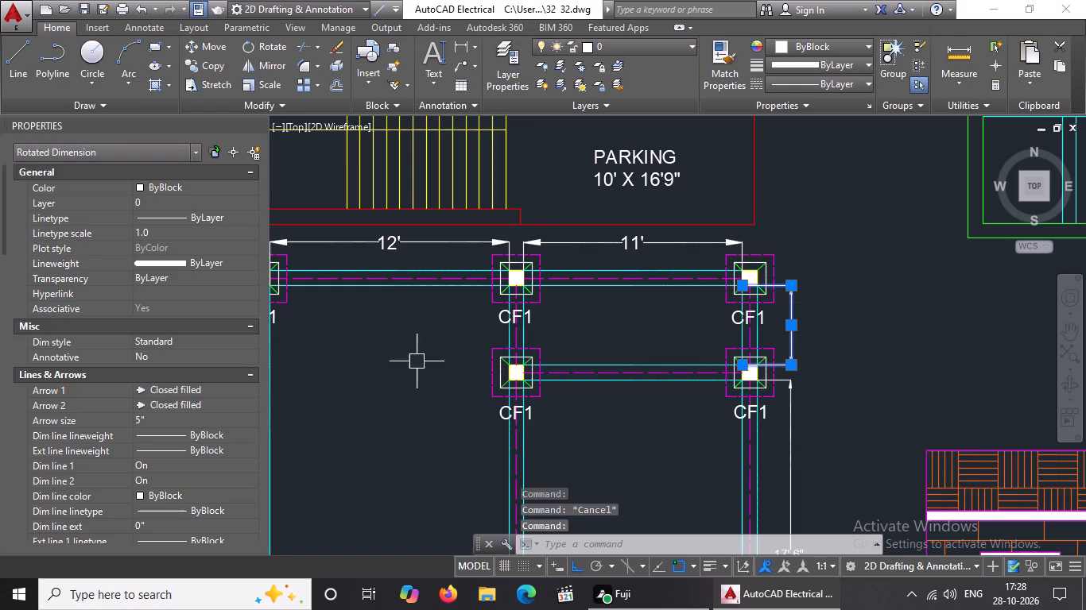
{"action": "left_click", "coordinate": [157, 424]}
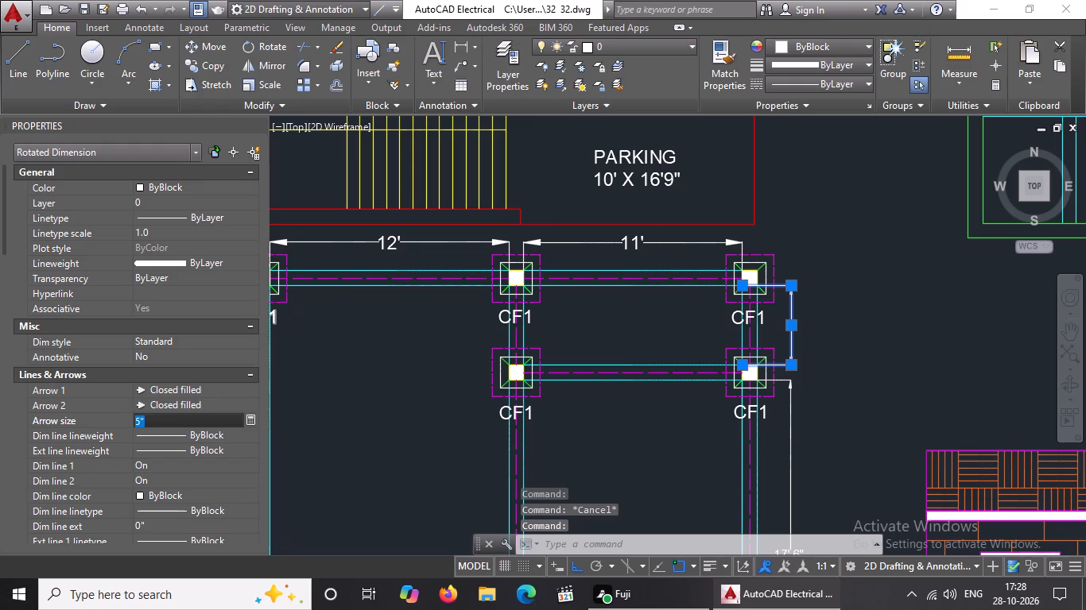
{"action": "key", "text": "BackSpace"}
{"action": "key", "text": "BackSpace"}
{"action": "type", "text": "10"}
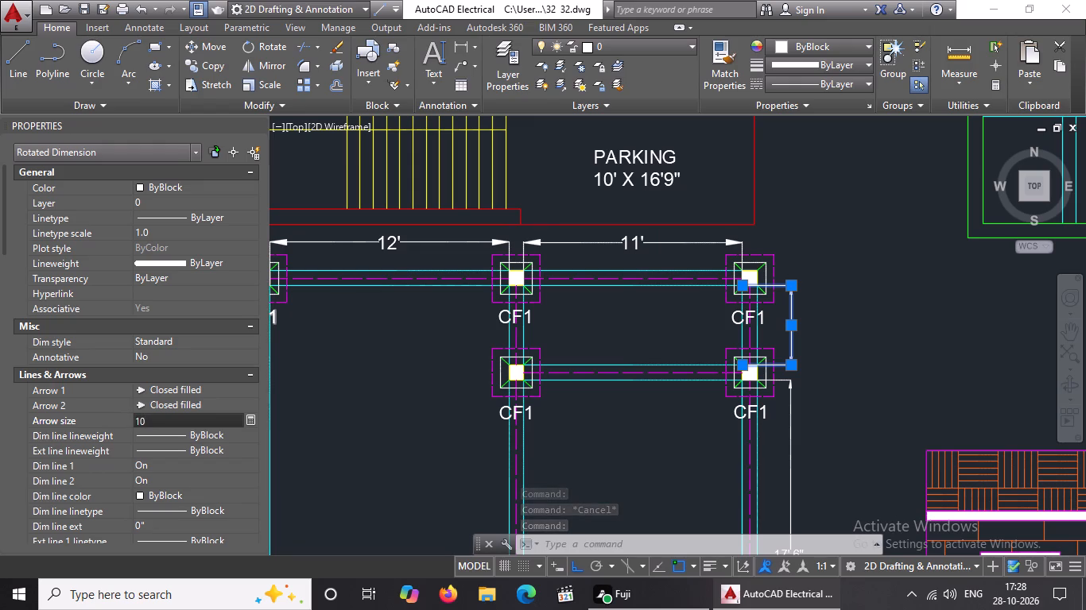
{"action": "key", "text": "shift+quotedbl"}
{"action": "key", "text": "Return"}
Set the text height of the right-hand line's top dimension, the 4' one, to 8".
{"action": "scroll", "coordinate": [157, 424], "scroll_direction": "down", "scroll_amount": 4}
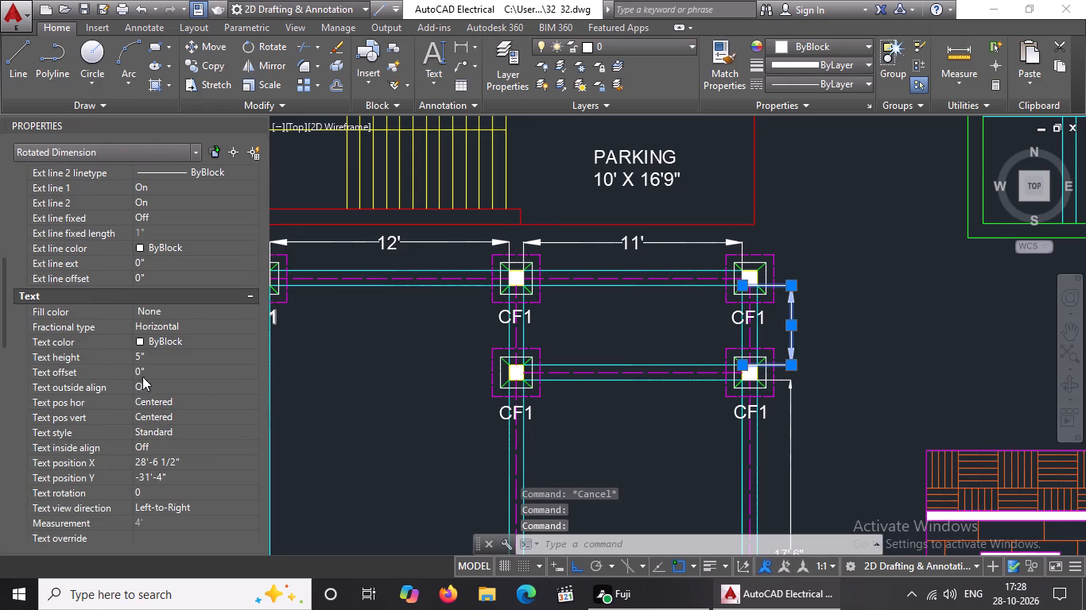
{"action": "left_click", "coordinate": [159, 356]}
{"action": "key", "text": "BackSpace"}
{"action": "key", "text": "BackSpace"}
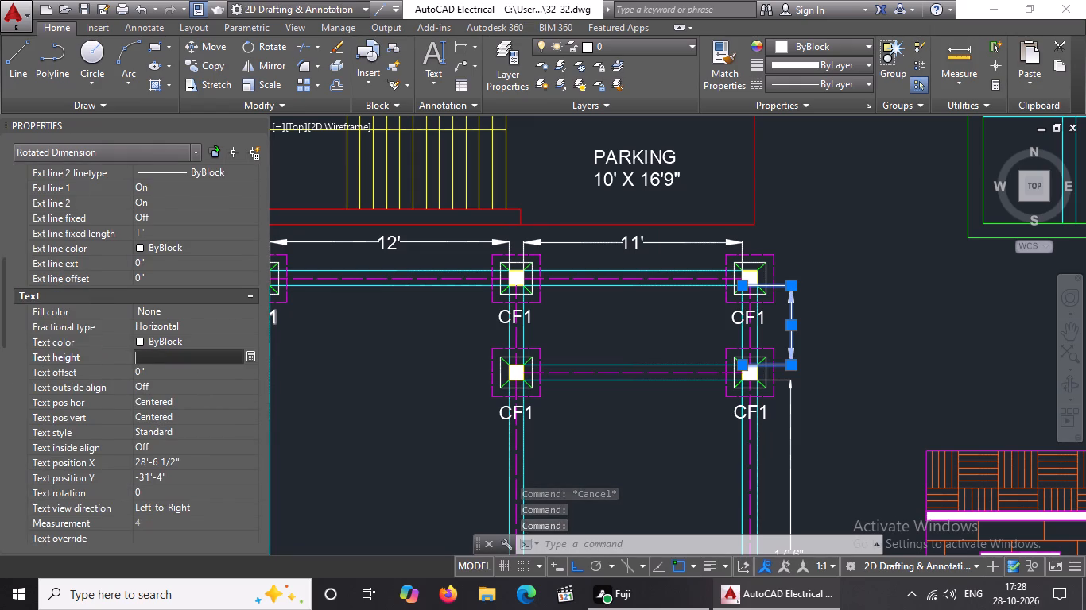
{"action": "type", "text": "8\""}
{"action": "key", "text": "Return"}
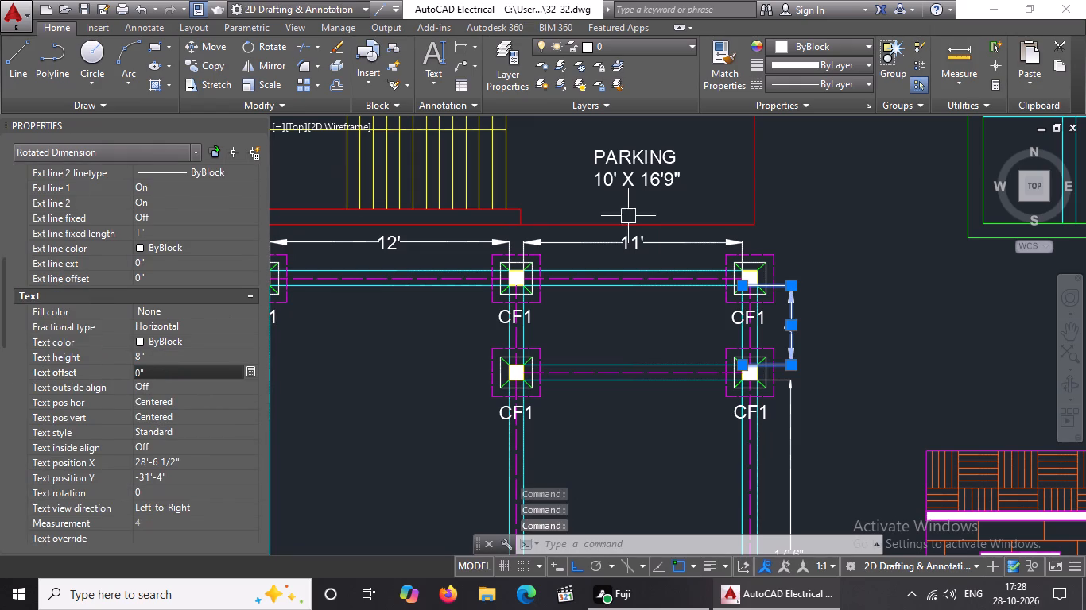
{"action": "scroll", "coordinate": [714, 314], "scroll_direction": "down", "scroll_amount": 3}
{"action": "key", "text": "Escape"}
Set the arrow size of the right-hand line's middle dimension, the 17'-6" one, to 10".
{"action": "scroll", "coordinate": [731, 394], "scroll_direction": "up", "scroll_amount": 3}
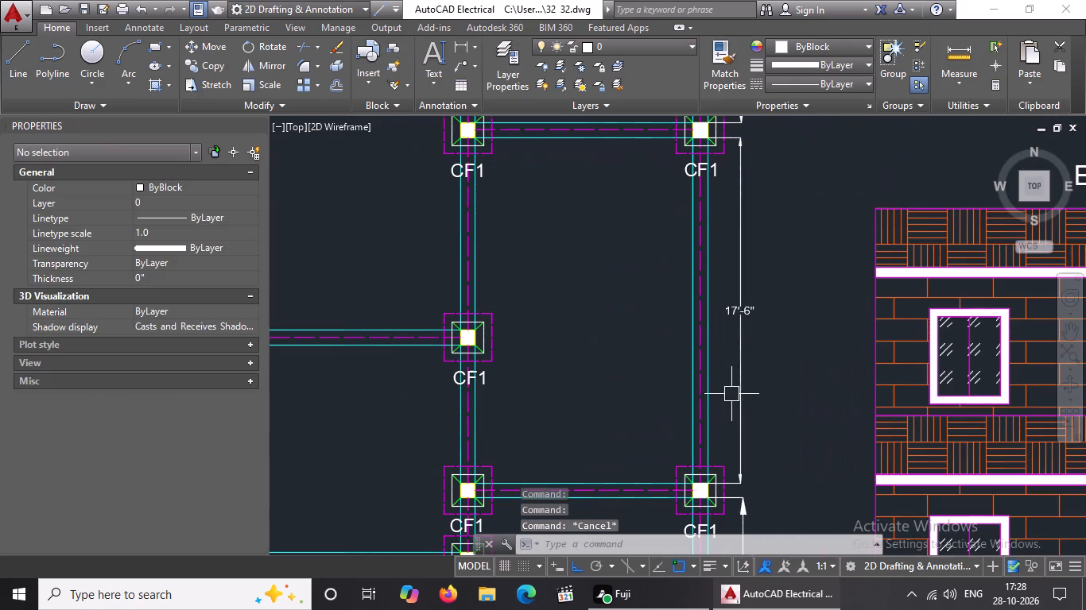
{"action": "left_click", "coordinate": [738, 378]}
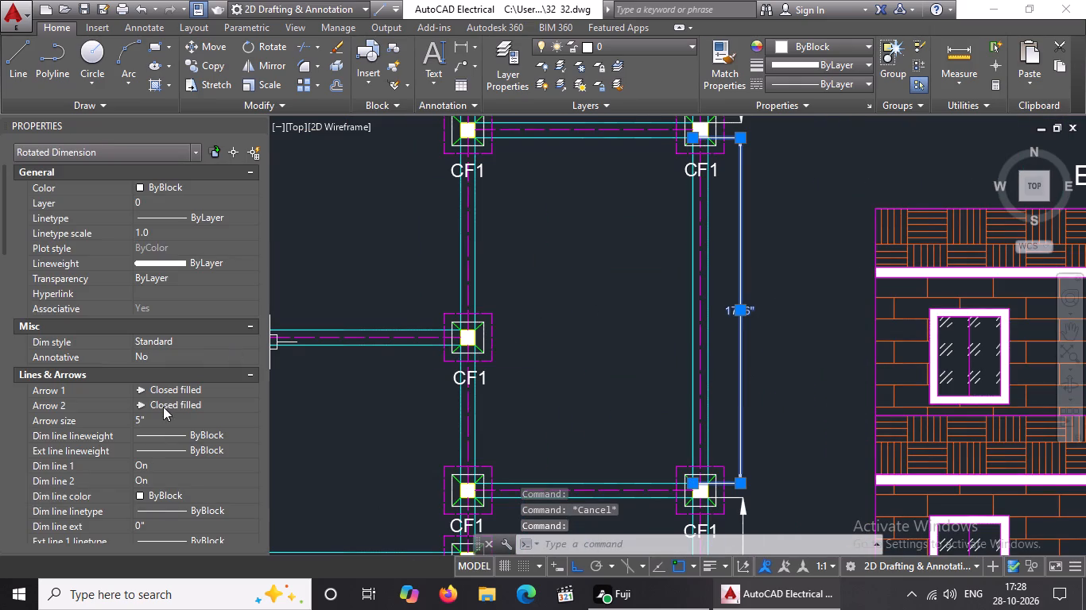
{"action": "left_click", "coordinate": [159, 417]}
{"action": "key", "text": "BackSpace"}
{"action": "key", "text": "BackSpace"}
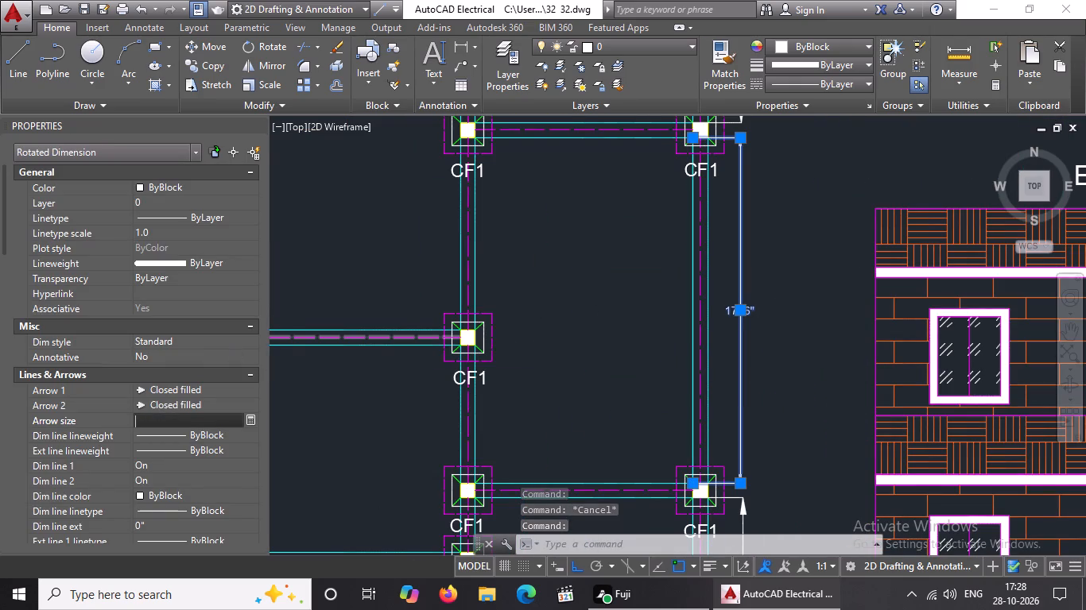
{"action": "type", "text": "10"}
{"action": "key", "text": "shift+quotedbl"}
{"action": "key", "text": "Return"}
{"action": "scroll", "coordinate": [160, 418], "scroll_direction": "down", "scroll_amount": 3}
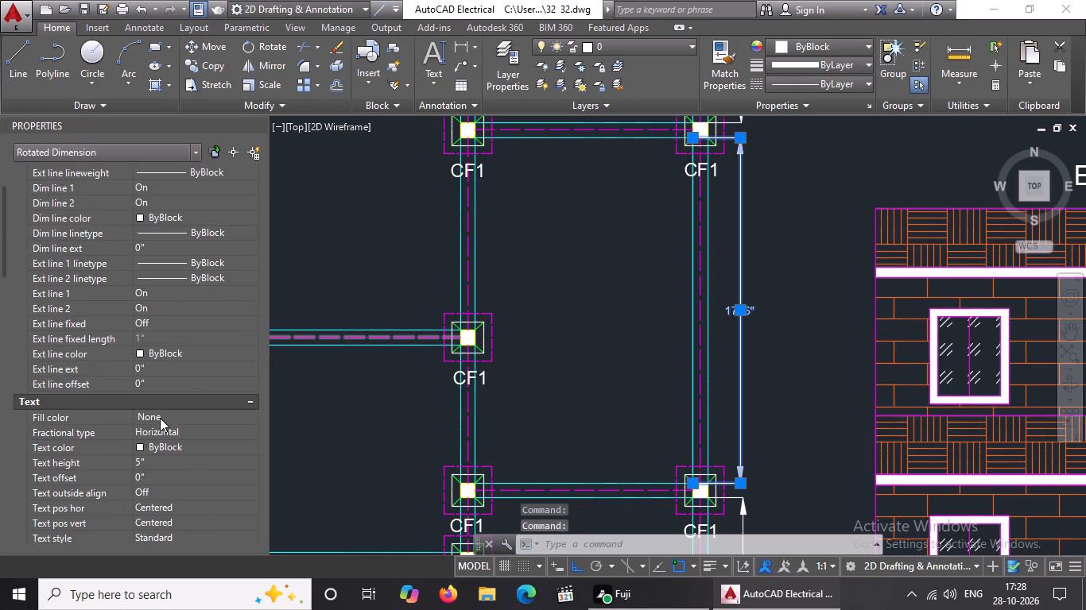
Set the text height of the footing layout's 17'-6" right-hand dimension to 8".
{"action": "left_click", "coordinate": [153, 457]}
{"action": "key", "text": "BackSpace"}
{"action": "key", "text": "BackSpace"}
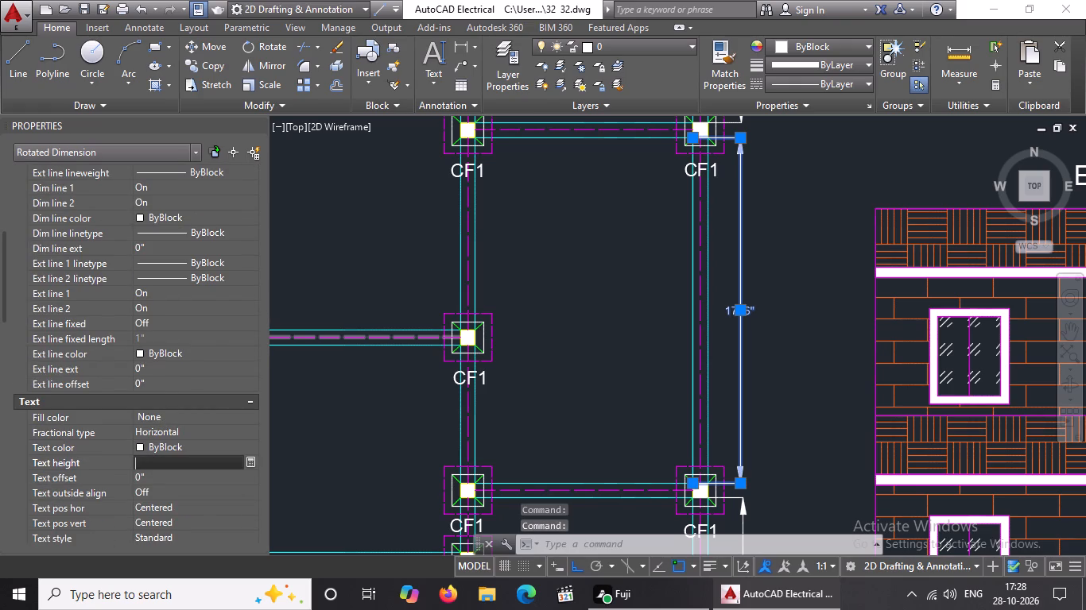
{"action": "type", "text": "8\""}
{"action": "key", "text": "Return"}
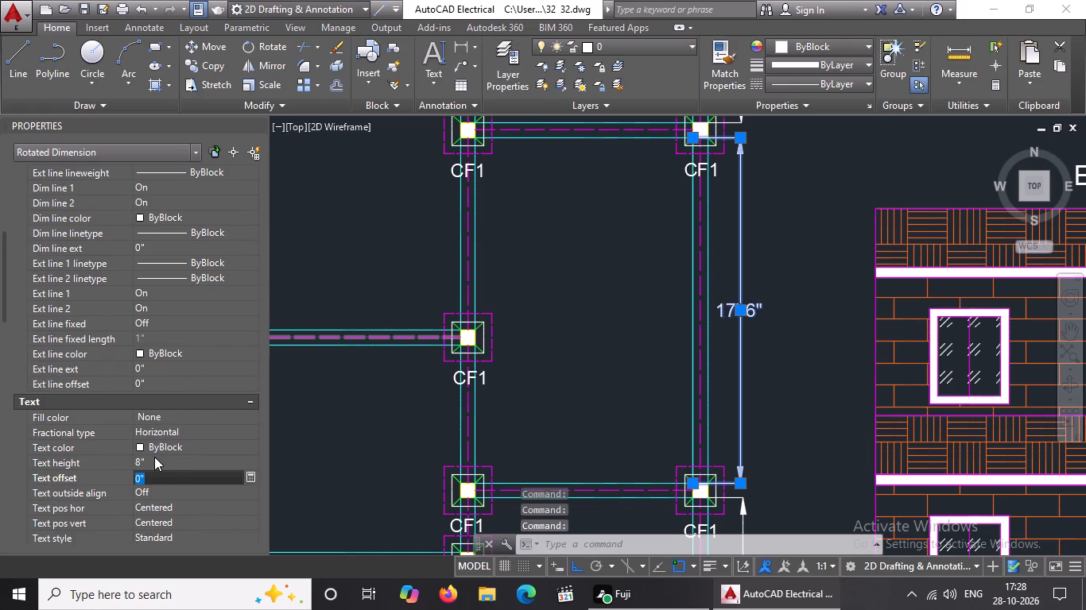
{"action": "scroll", "coordinate": [665, 337], "scroll_direction": "down", "scroll_amount": 2}
{"action": "key", "text": "Escape"}
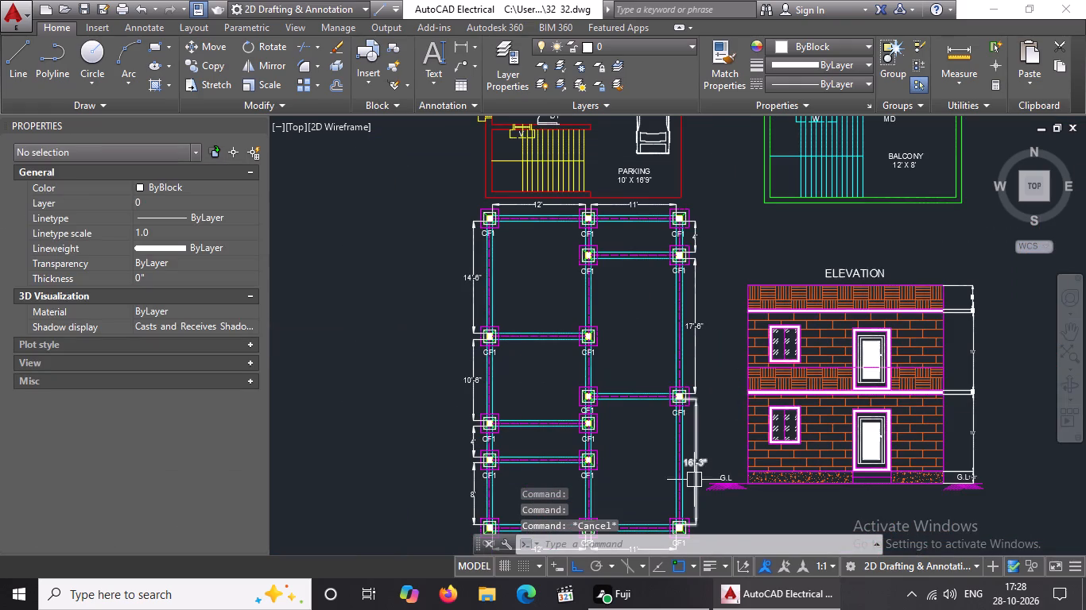
Set the text height of the right-hand line's bottom dimension, the 16'-3" one beside the footing layout, to 8".
{"action": "left_click", "coordinate": [701, 471]}
{"action": "scroll", "coordinate": [687, 450], "scroll_direction": "down", "scroll_amount": 1}
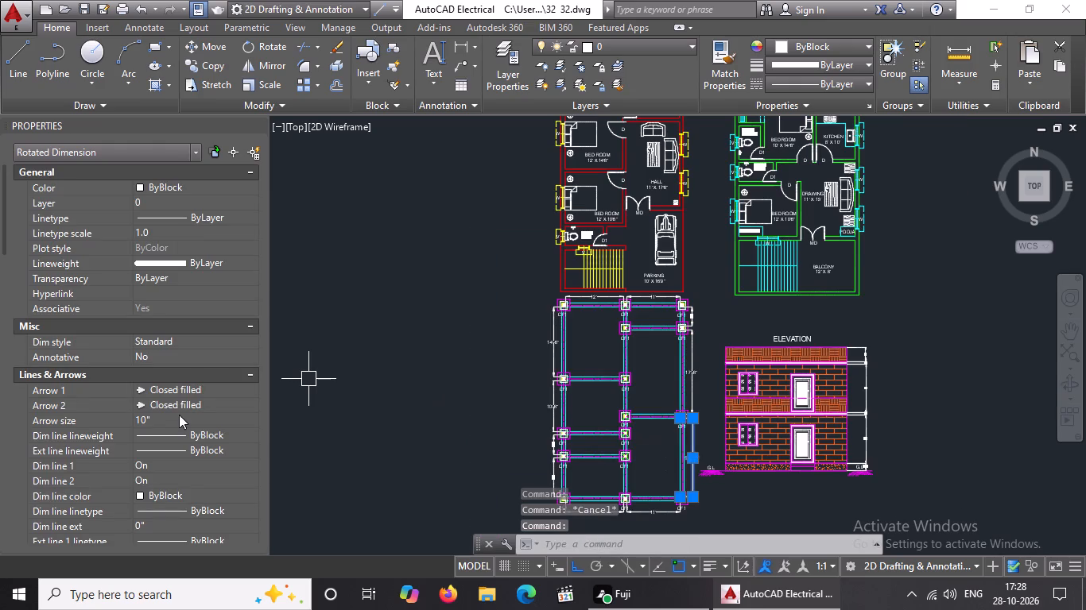
{"action": "scroll", "coordinate": [180, 411], "scroll_direction": "down", "scroll_amount": 4}
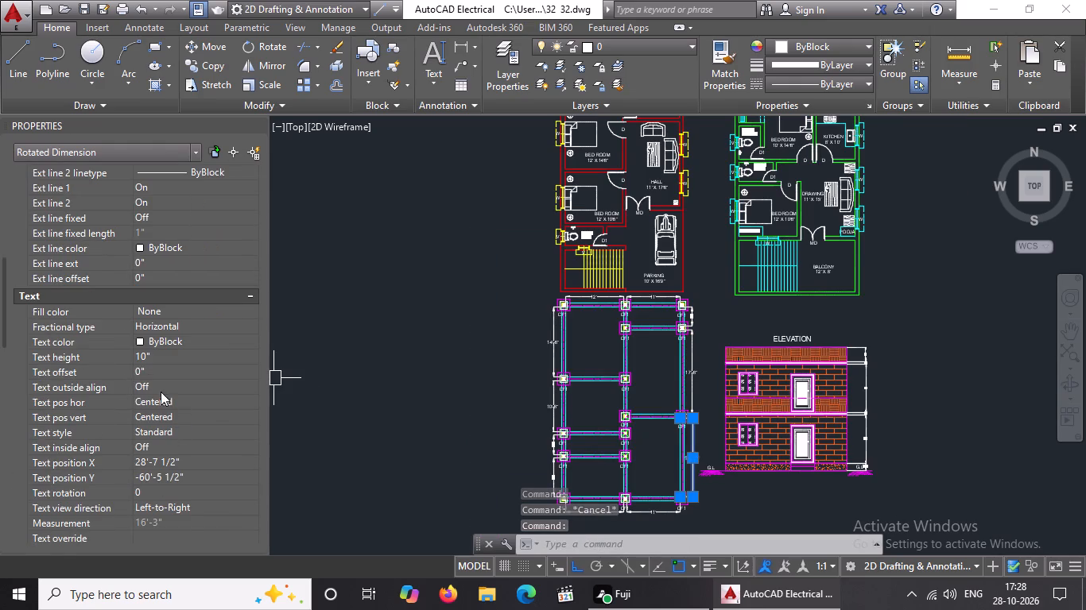
{"action": "left_click", "coordinate": [158, 353]}
{"action": "key", "text": "BackSpace"}
{"action": "key", "text": "BackSpace"}
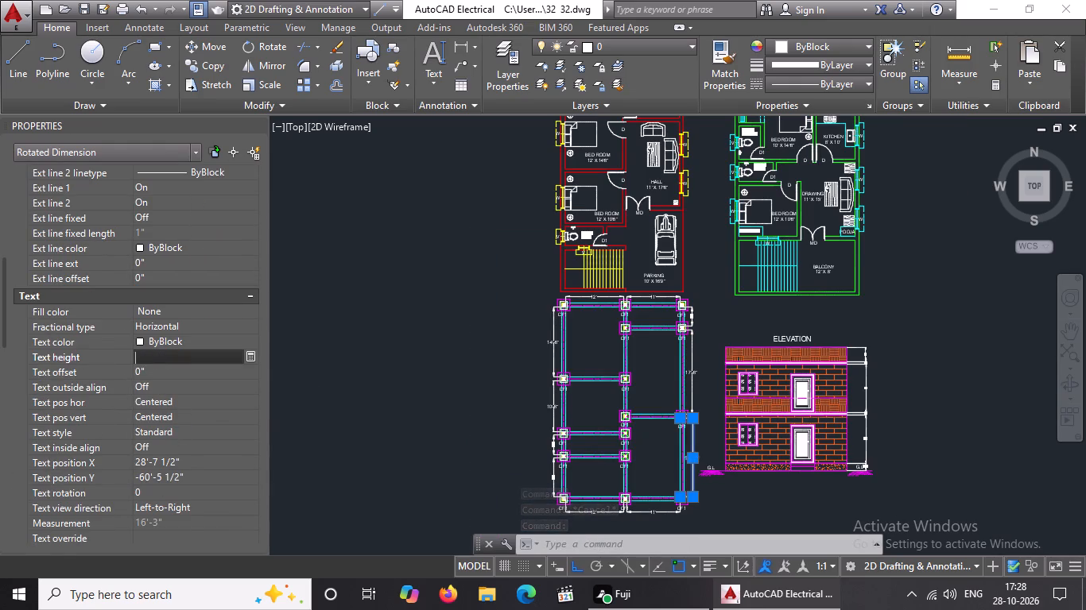
{"action": "type", "text": "8\""}
{"action": "key", "text": "Return"}
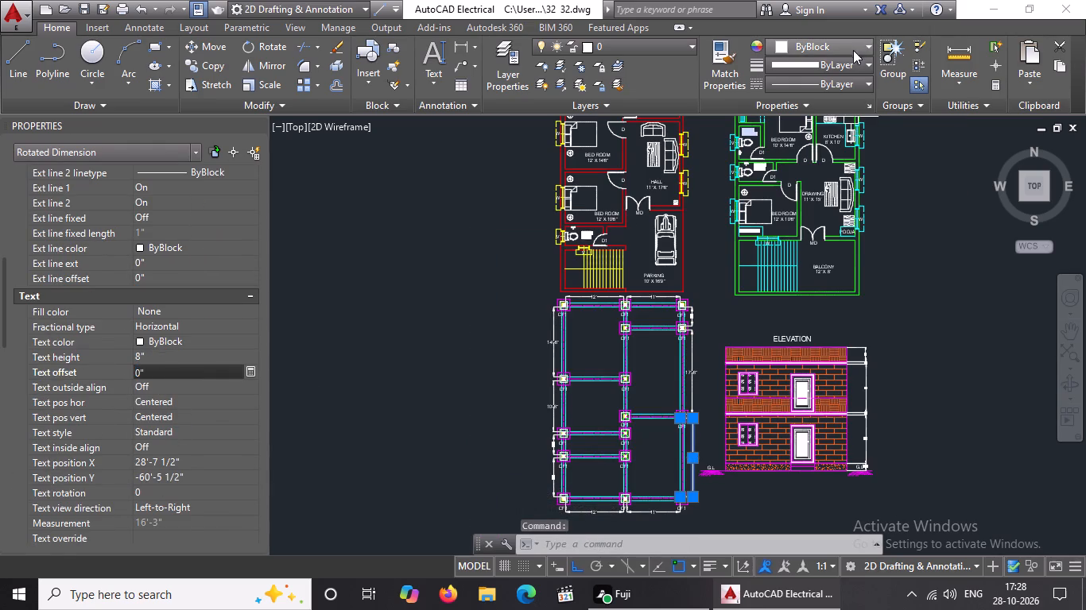
{"action": "key", "text": "Escape"}
Set the text height of the elevation's 1'-6" plinth dimension at ground level to 6".
{"action": "scroll", "coordinate": [844, 447], "scroll_direction": "up", "scroll_amount": 2}
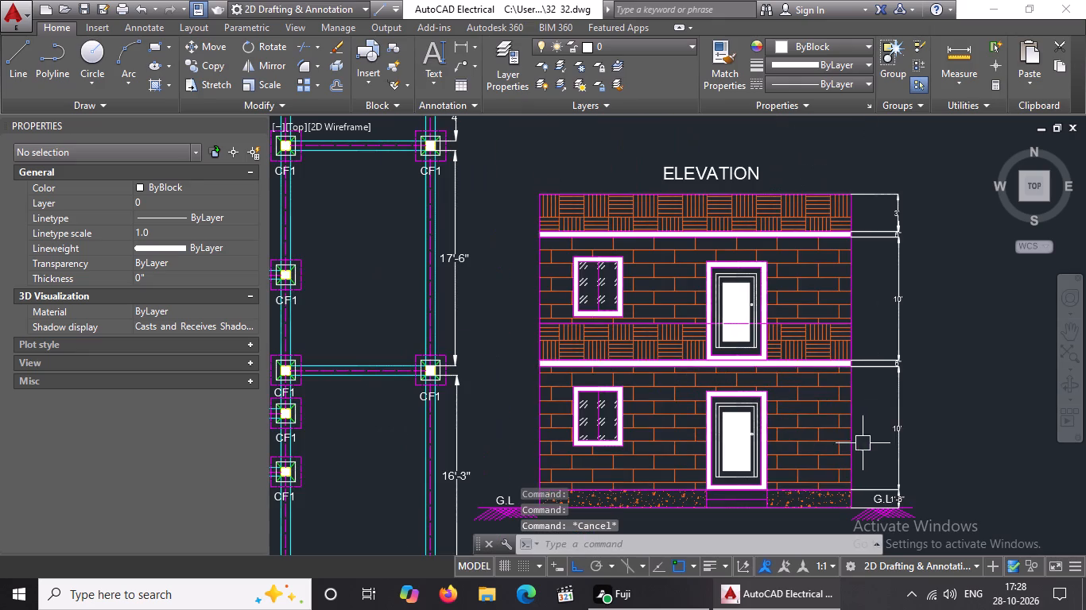
{"action": "scroll", "coordinate": [914, 427], "scroll_direction": "down", "scroll_amount": 2}
{"action": "scroll", "coordinate": [904, 465], "scroll_direction": "up", "scroll_amount": 3}
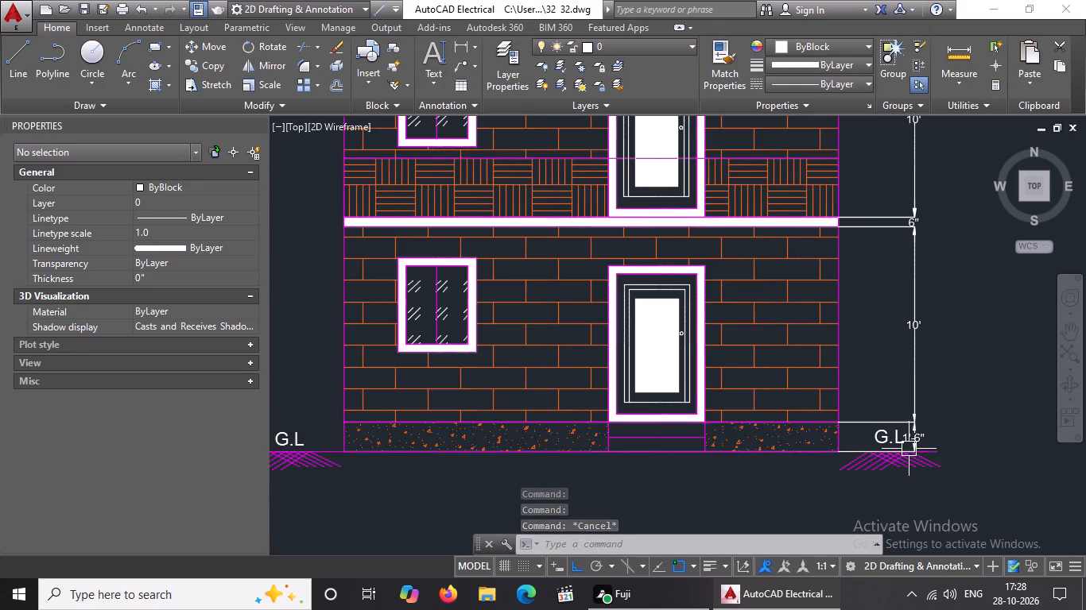
{"action": "scroll", "coordinate": [921, 429], "scroll_direction": "up", "scroll_amount": 2}
{"action": "left_click", "coordinate": [908, 447]}
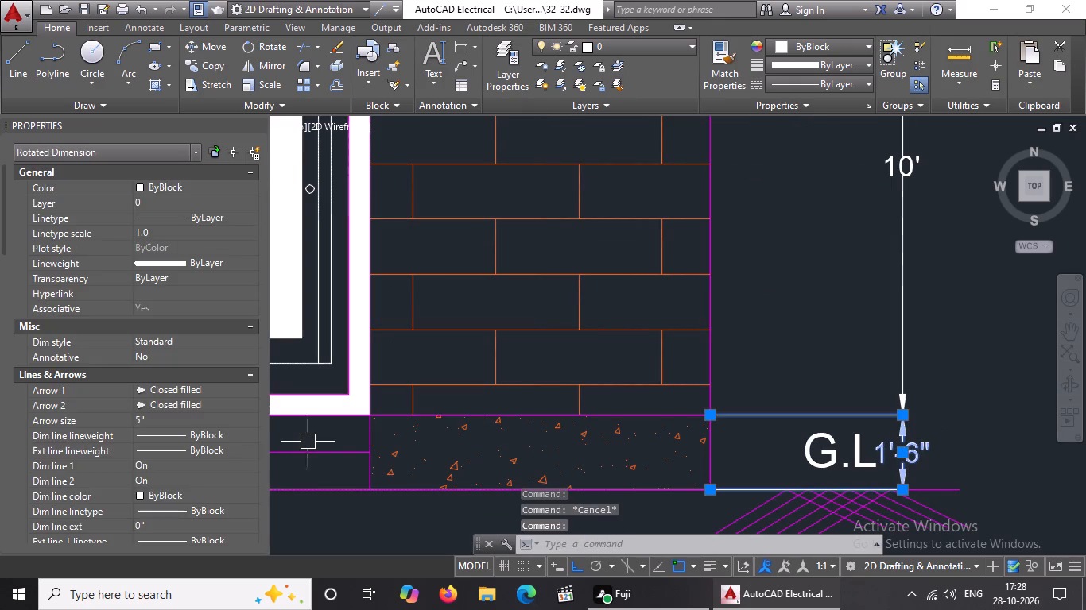
{"action": "scroll", "coordinate": [153, 400], "scroll_direction": "down", "scroll_amount": 3}
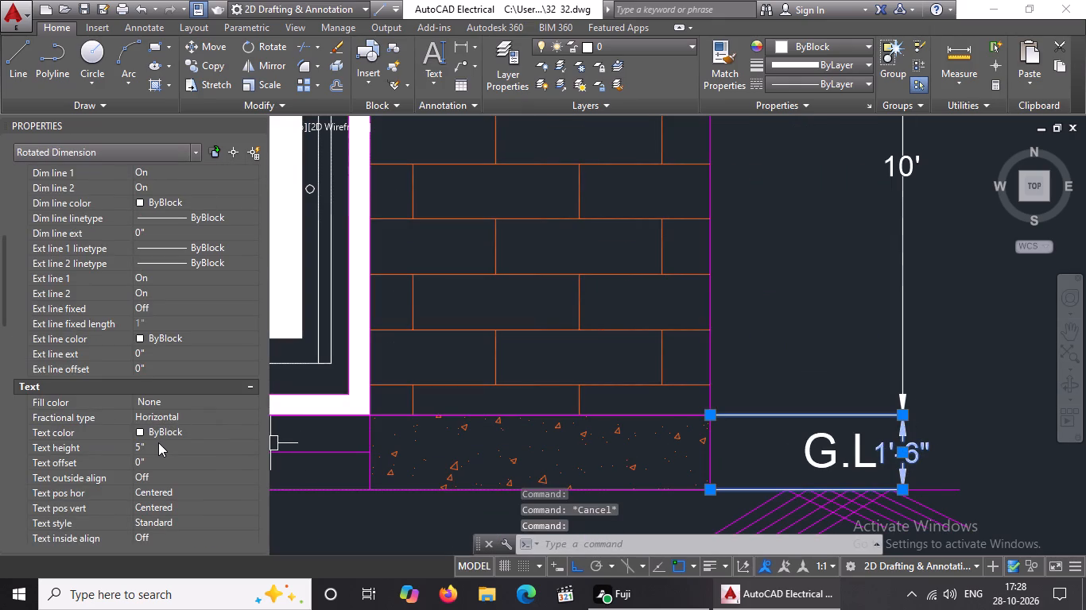
{"action": "left_click", "coordinate": [158, 442]}
{"action": "key", "text": "BackSpace"}
{"action": "key", "text": "BackSpace"}
{"action": "key", "text": "BackSpace"}
{"action": "key", "text": "BackSpace"}
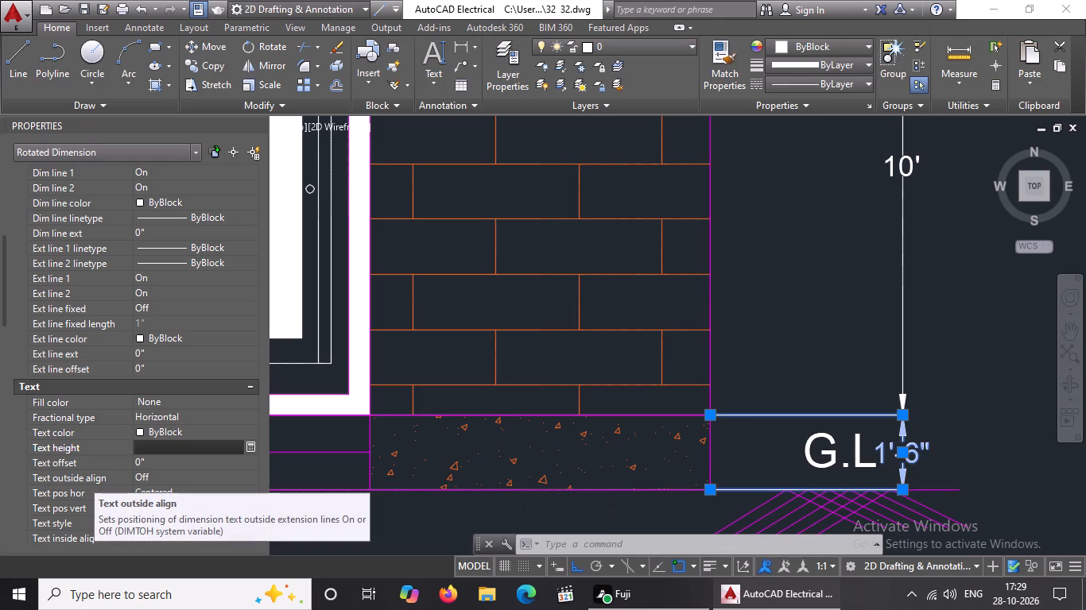
{"action": "key", "text": "6"}
{"action": "key", "text": "shift+quotedbl"}
{"action": "key", "text": "Return"}
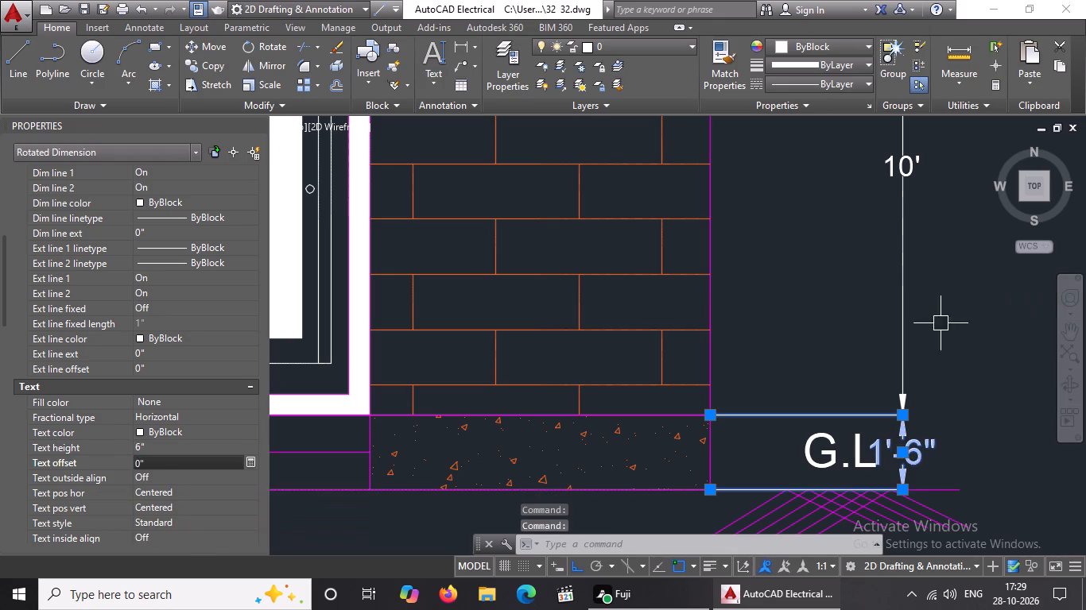
{"action": "scroll", "coordinate": [863, 353], "scroll_direction": "down", "scroll_amount": 3}
{"action": "key", "text": "Escape"}
Set the text height of the elevation's ground-storey 10' dimension to 6".
{"action": "scroll", "coordinate": [886, 303], "scroll_direction": "up", "scroll_amount": 2}
{"action": "left_click", "coordinate": [858, 307]}
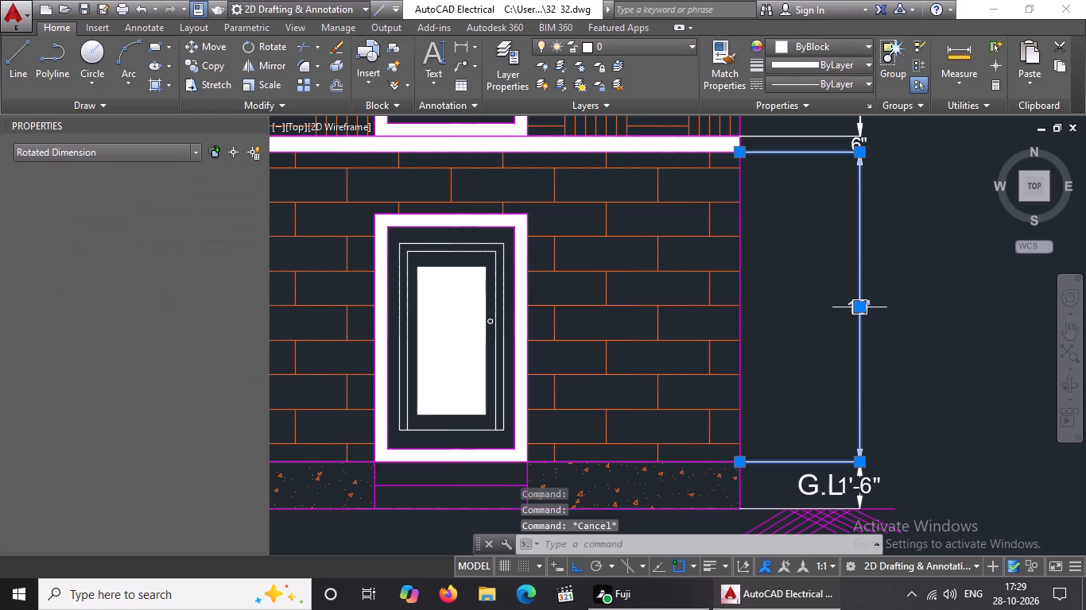
{"action": "scroll", "coordinate": [236, 413], "scroll_direction": "down", "scroll_amount": 3}
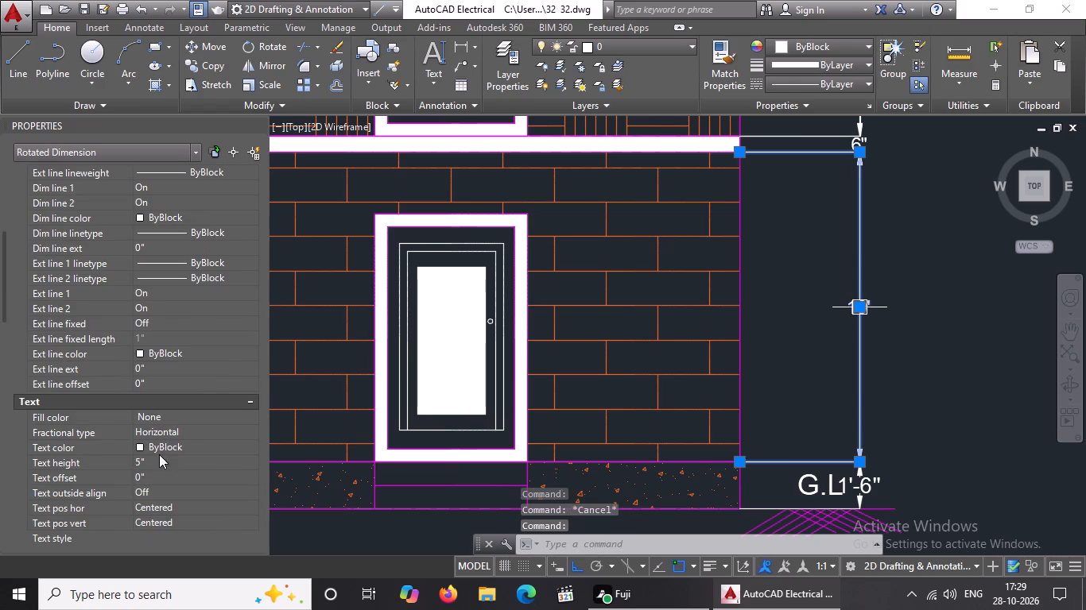
{"action": "left_click", "coordinate": [159, 455]}
{"action": "key", "text": "BackSpace"}
{"action": "key", "text": "BackSpace"}
{"action": "type", "text": "6\""}
{"action": "key", "text": "Return"}
{"action": "key", "text": "Escape"}
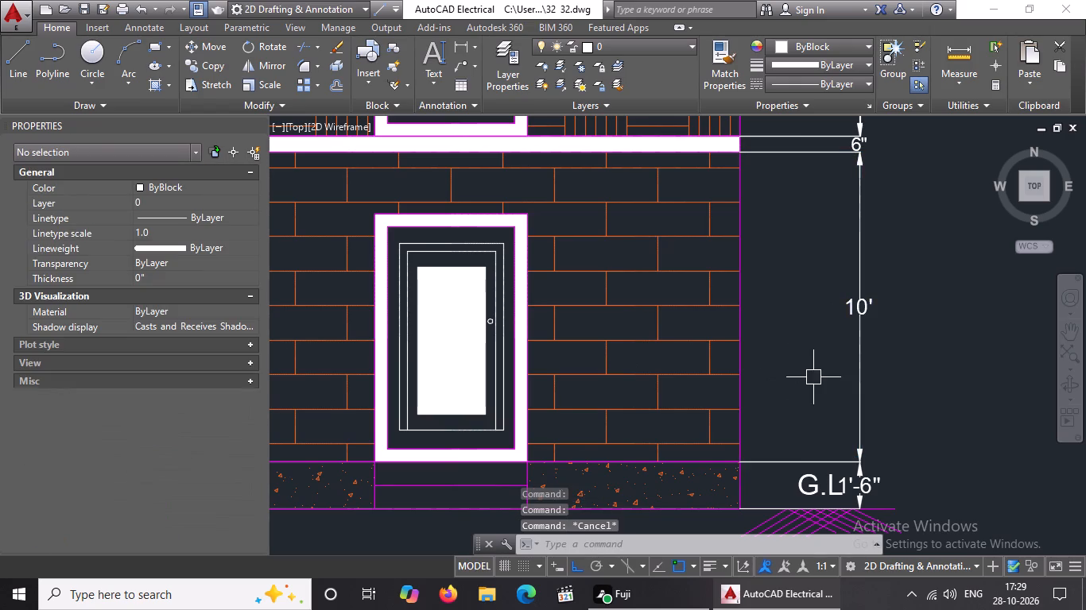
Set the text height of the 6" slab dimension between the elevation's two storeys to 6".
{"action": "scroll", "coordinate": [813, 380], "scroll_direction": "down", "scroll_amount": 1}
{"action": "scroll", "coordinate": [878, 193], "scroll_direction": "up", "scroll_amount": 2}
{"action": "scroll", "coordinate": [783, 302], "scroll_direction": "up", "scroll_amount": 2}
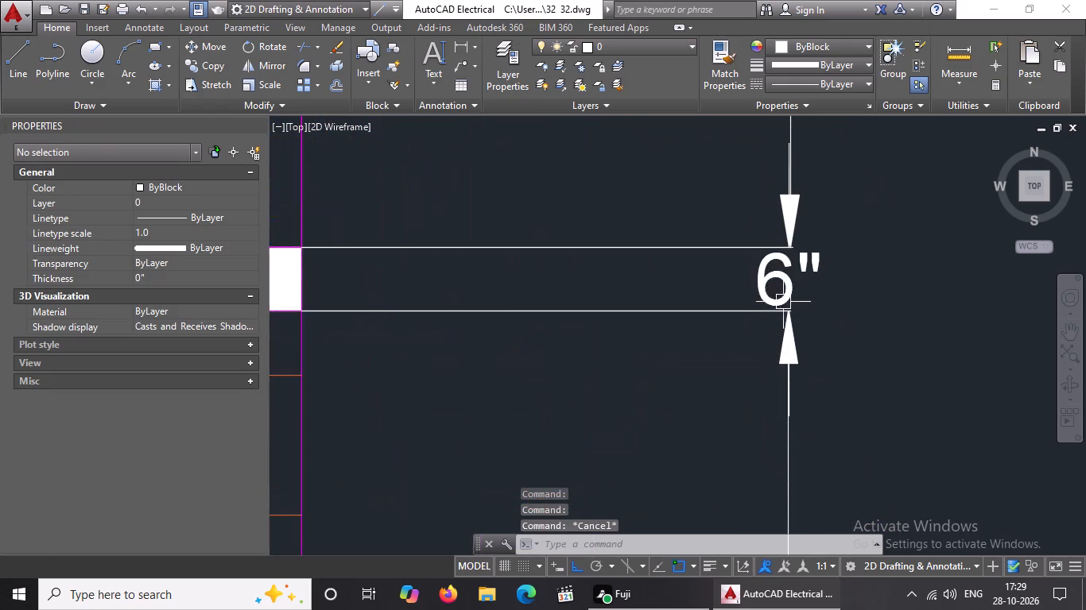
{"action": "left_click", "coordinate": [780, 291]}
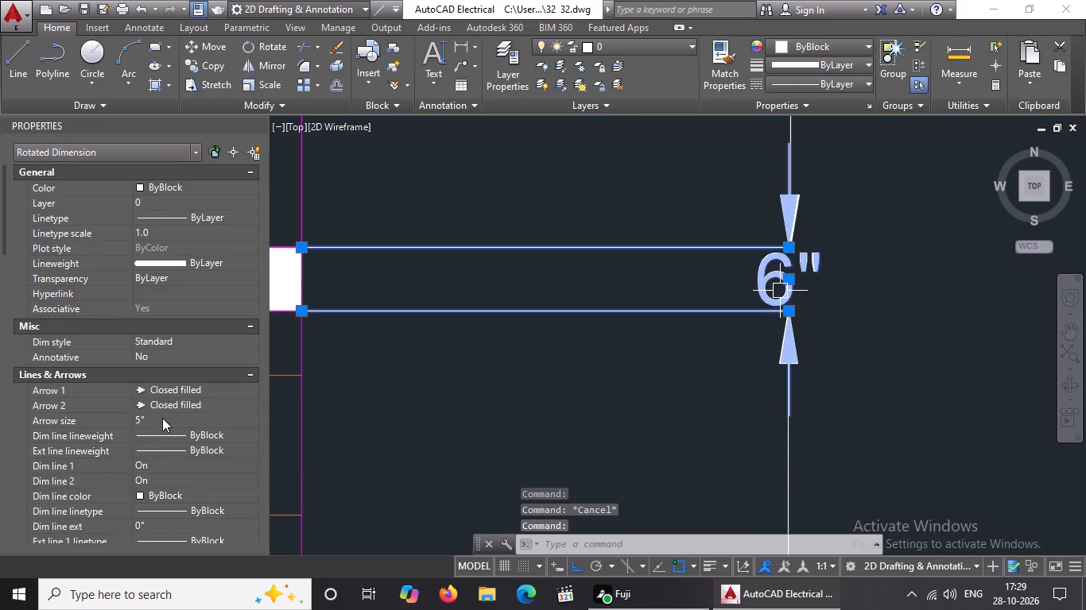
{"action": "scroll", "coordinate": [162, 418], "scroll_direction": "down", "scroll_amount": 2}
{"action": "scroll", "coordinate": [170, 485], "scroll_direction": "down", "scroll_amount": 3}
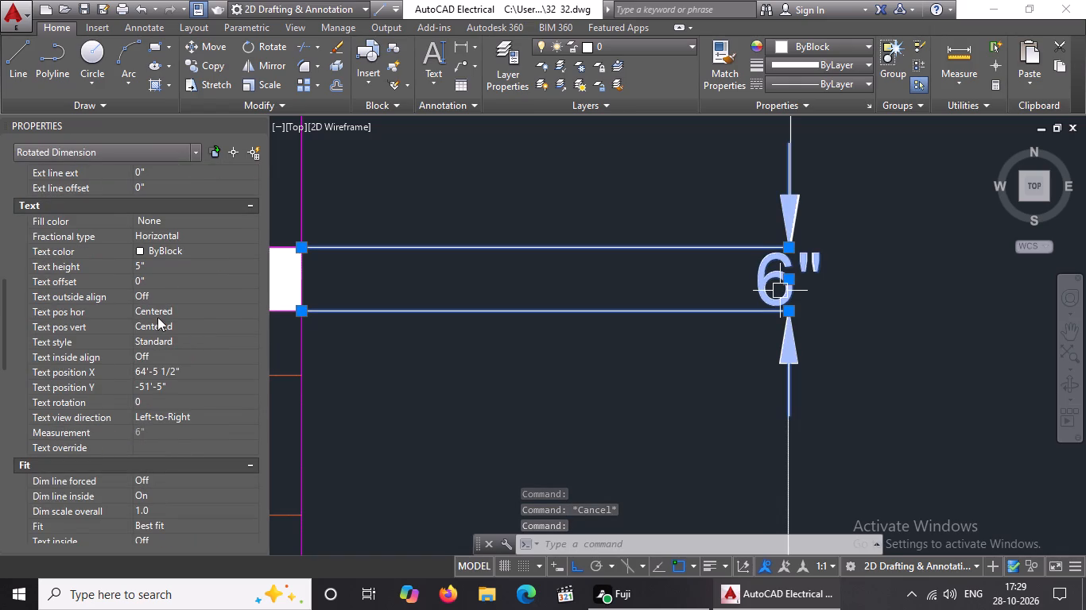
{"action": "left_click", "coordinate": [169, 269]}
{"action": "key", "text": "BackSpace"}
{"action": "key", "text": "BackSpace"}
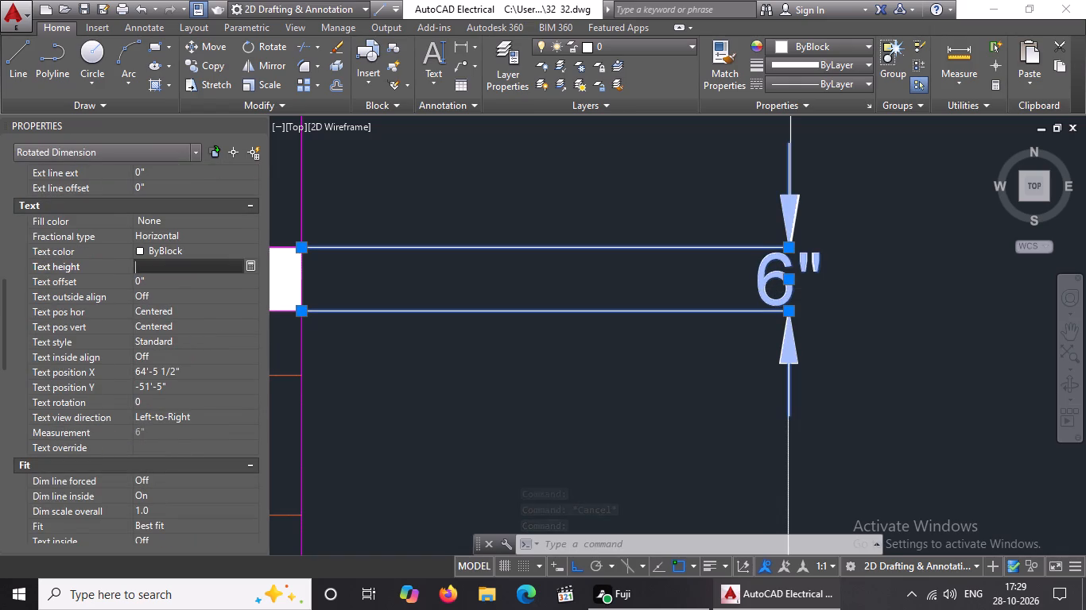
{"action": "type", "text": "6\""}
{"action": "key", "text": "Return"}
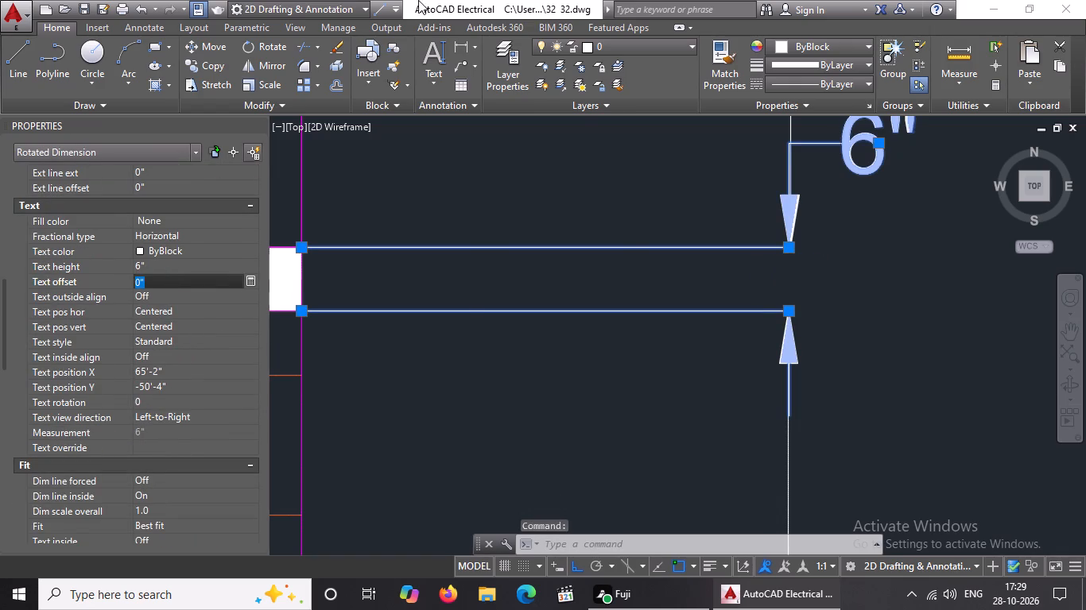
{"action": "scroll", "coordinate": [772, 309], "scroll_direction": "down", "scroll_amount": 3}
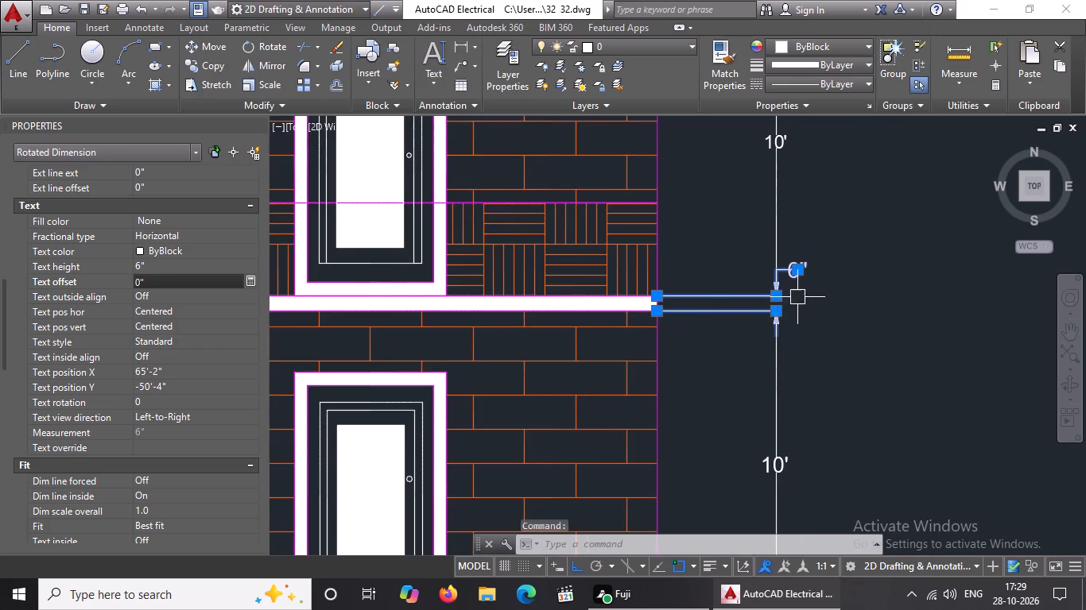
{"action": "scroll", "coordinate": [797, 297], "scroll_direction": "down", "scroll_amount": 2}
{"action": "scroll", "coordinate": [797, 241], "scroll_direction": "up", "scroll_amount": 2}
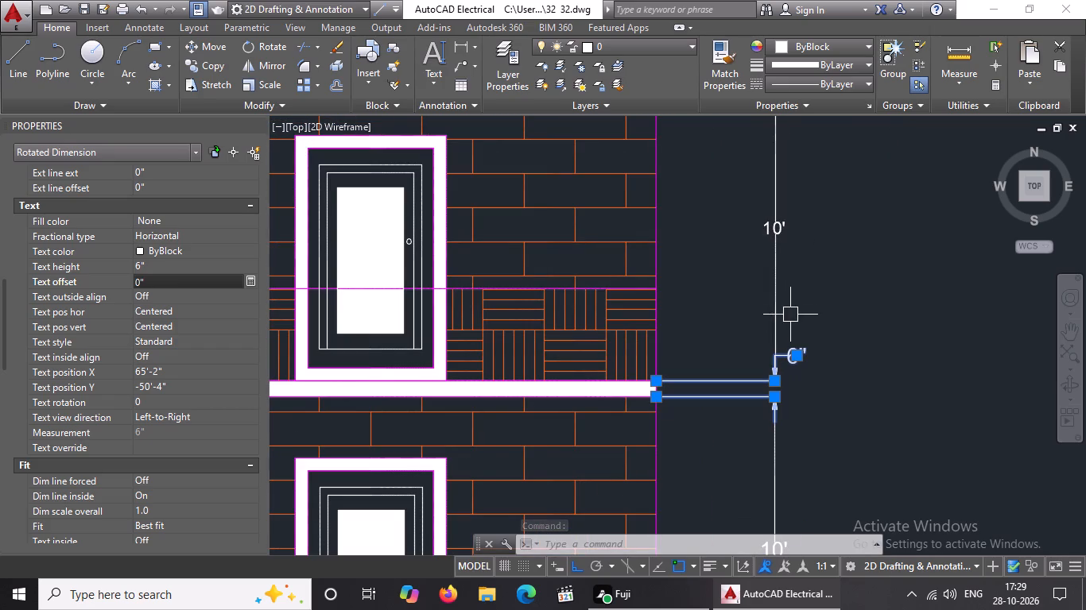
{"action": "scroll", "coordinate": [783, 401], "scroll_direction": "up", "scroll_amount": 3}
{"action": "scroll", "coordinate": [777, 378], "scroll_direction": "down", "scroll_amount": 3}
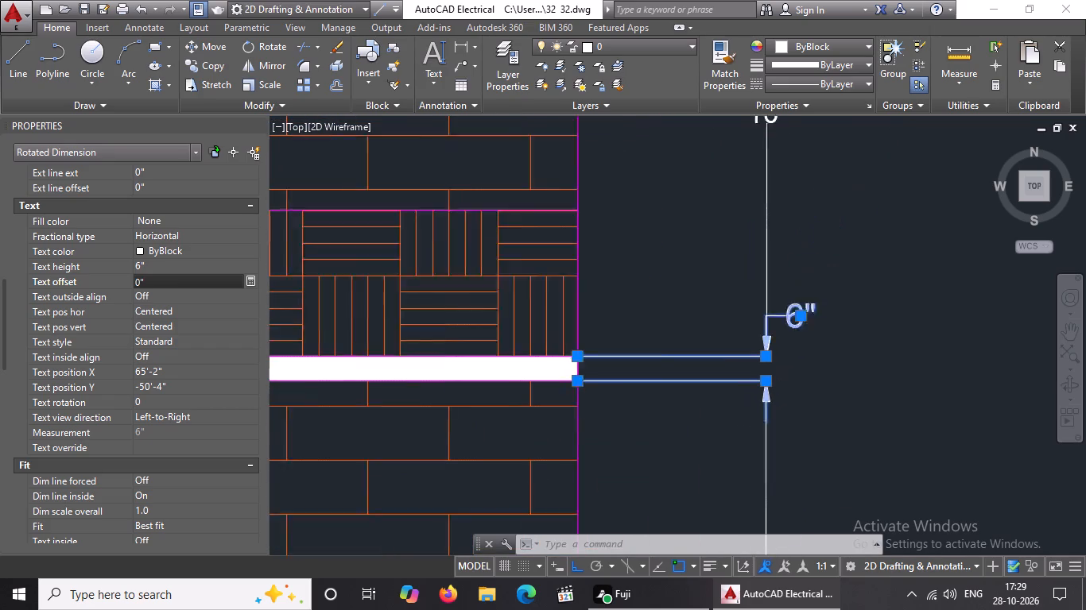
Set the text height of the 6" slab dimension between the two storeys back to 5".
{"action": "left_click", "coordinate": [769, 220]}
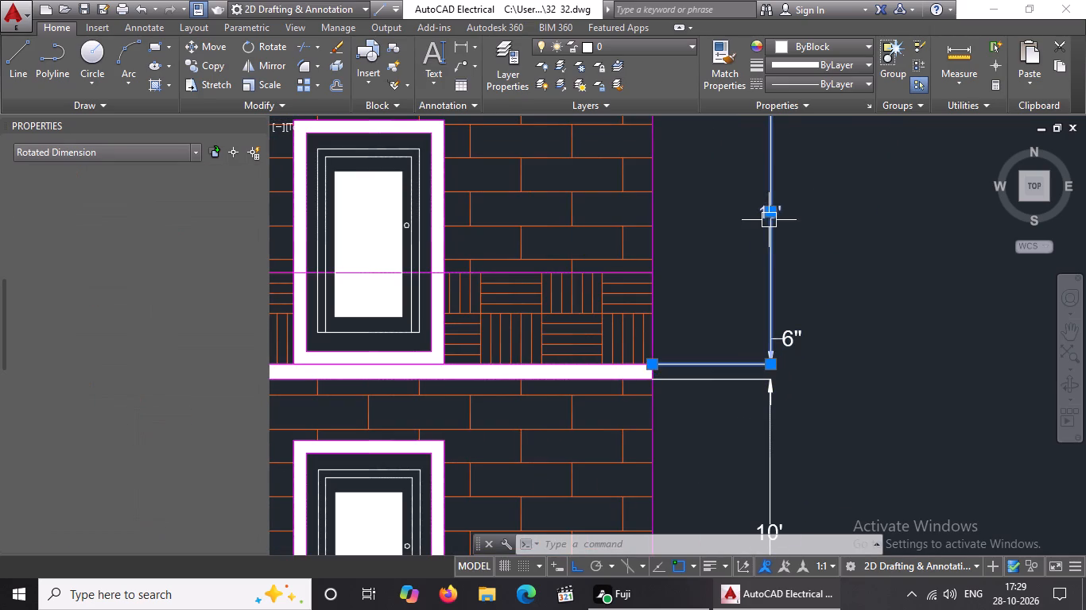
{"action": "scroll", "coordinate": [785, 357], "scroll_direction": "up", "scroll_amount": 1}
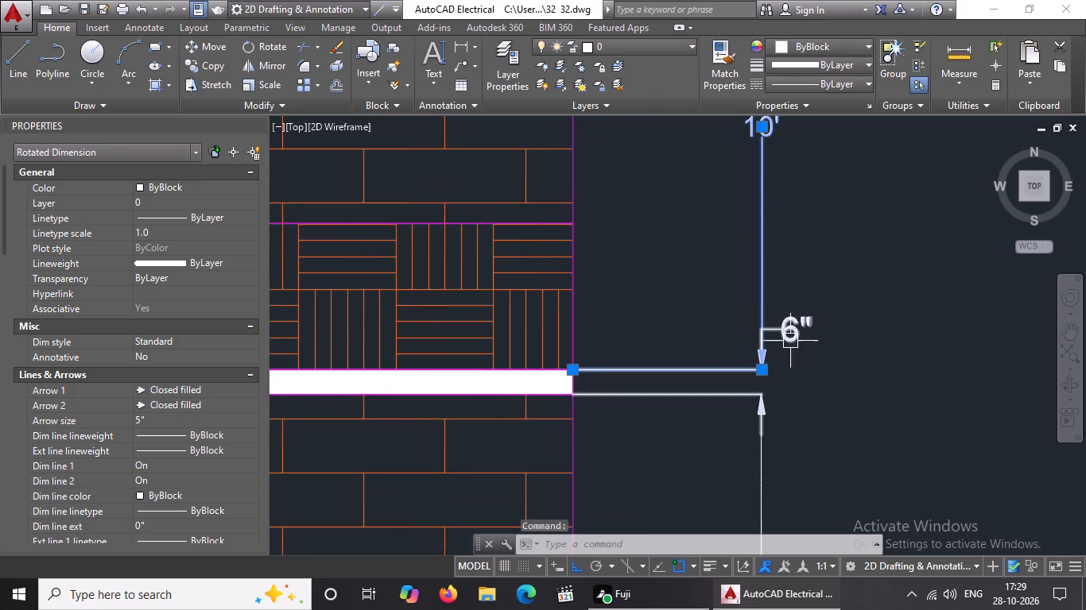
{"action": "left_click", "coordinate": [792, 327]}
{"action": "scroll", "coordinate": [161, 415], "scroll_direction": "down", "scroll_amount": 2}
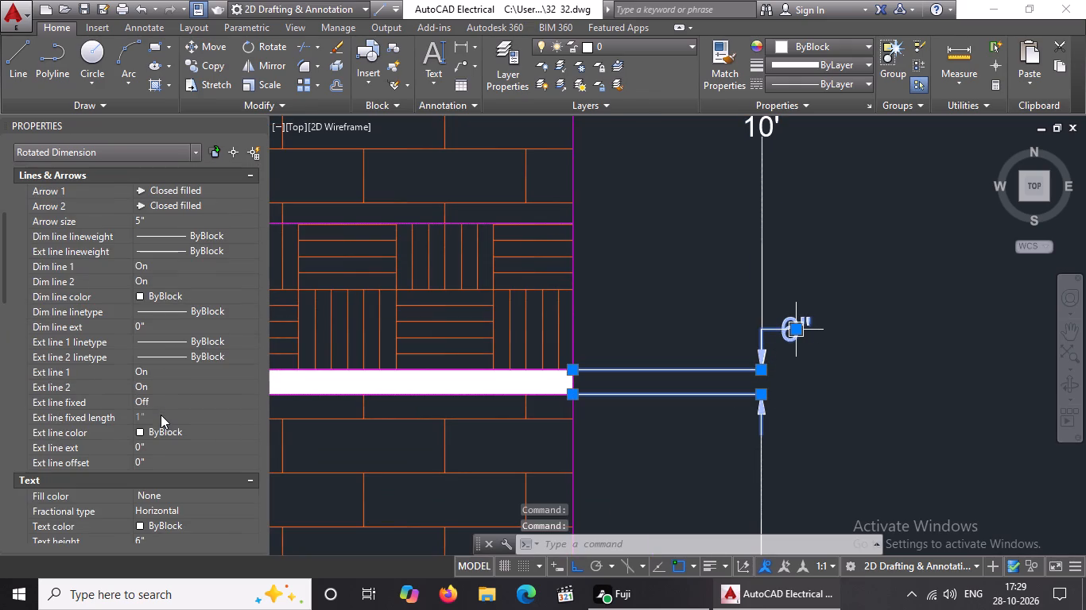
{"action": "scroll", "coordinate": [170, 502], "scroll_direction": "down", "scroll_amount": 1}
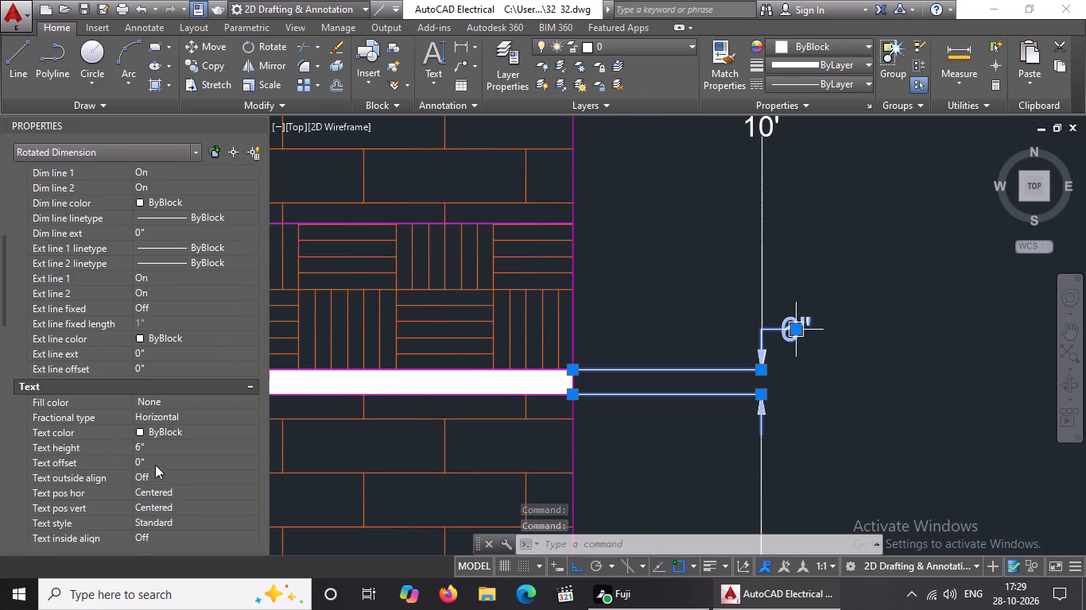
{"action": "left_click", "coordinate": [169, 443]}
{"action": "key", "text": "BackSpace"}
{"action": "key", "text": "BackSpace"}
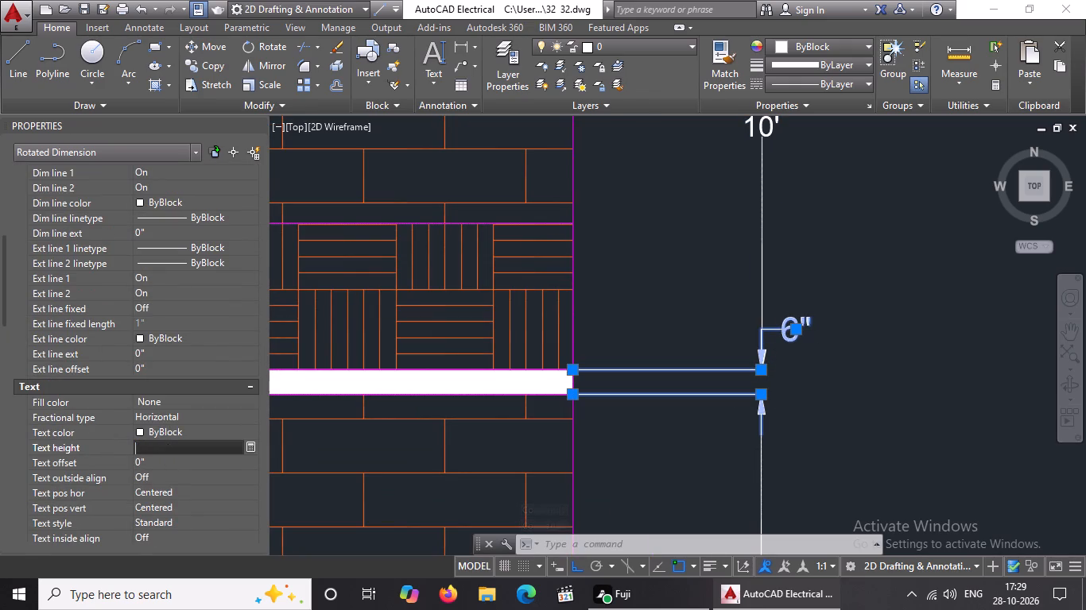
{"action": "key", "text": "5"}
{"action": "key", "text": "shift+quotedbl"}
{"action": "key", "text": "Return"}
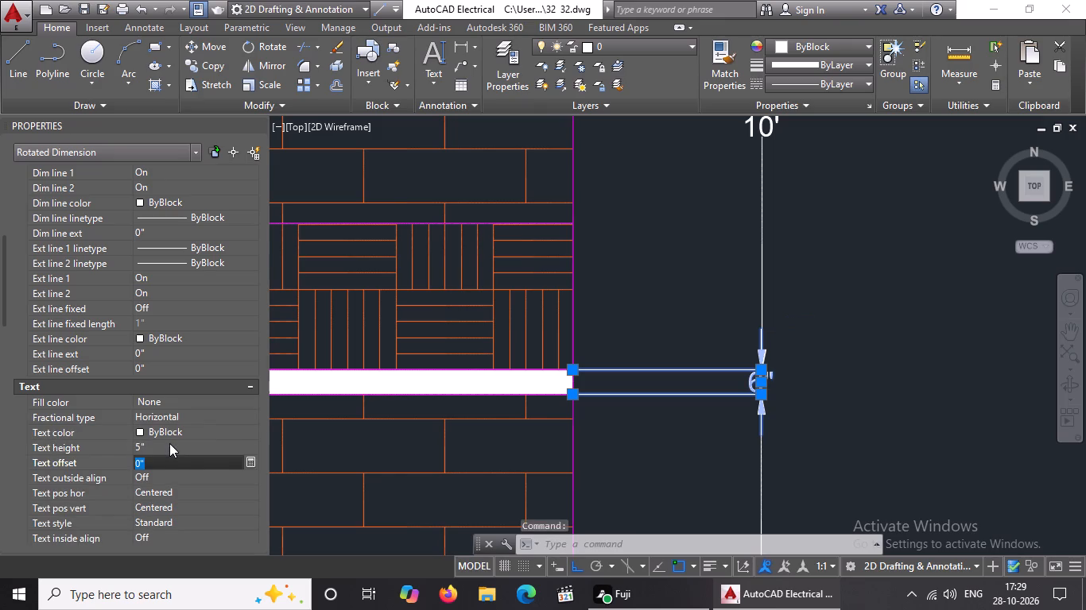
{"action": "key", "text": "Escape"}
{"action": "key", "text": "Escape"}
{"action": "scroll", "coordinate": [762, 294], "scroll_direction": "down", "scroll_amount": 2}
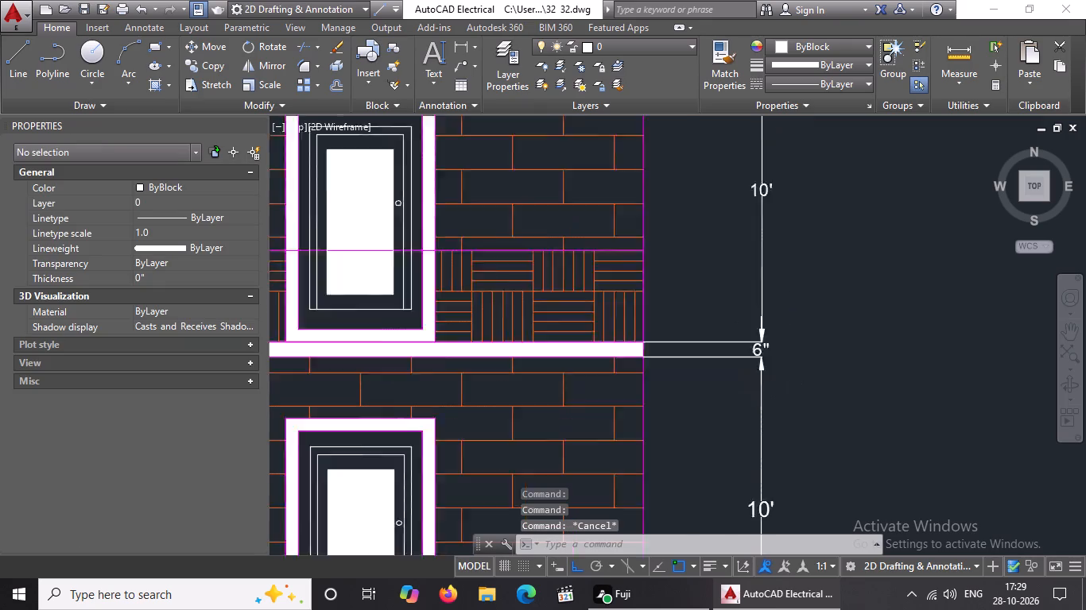
Set the text height of the elevation's upper-storey 10' dimension to 6".
{"action": "left_click", "coordinate": [761, 226]}
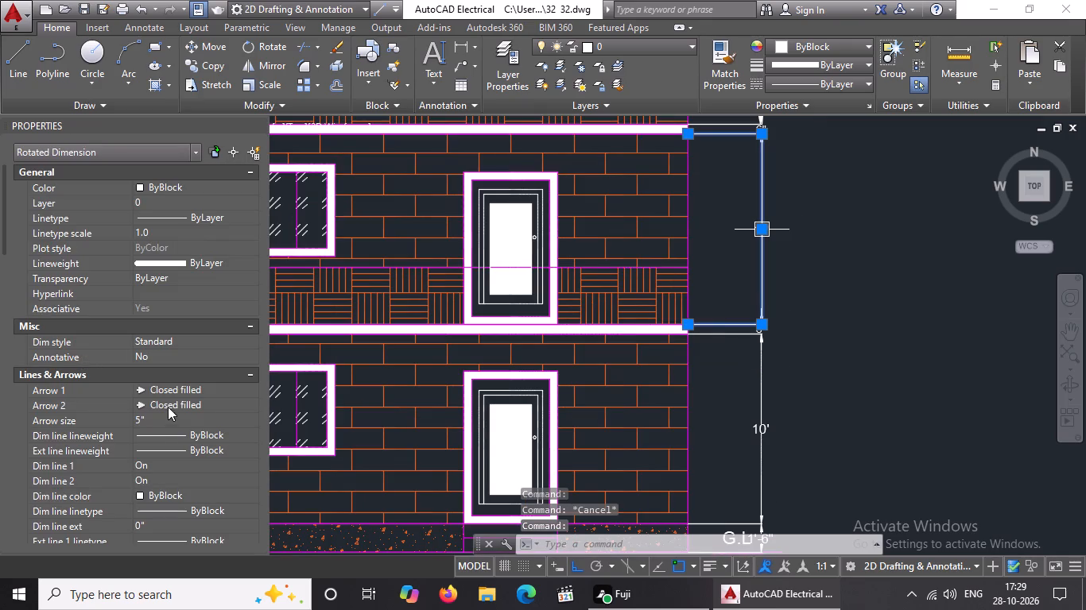
{"action": "scroll", "coordinate": [171, 411], "scroll_direction": "down", "scroll_amount": 2}
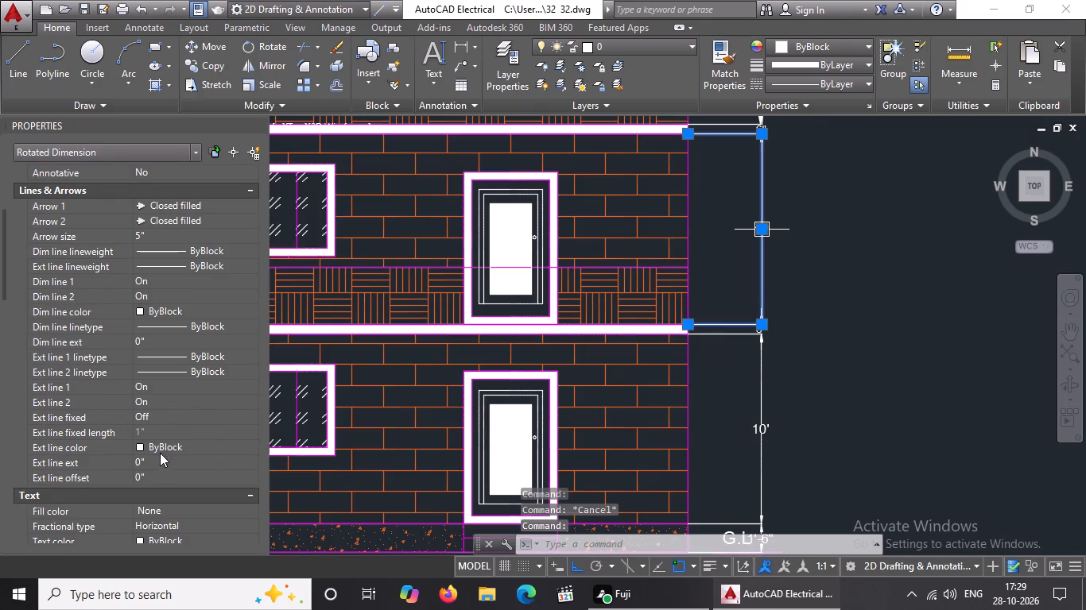
{"action": "scroll", "coordinate": [144, 421], "scroll_direction": "down", "scroll_amount": 2}
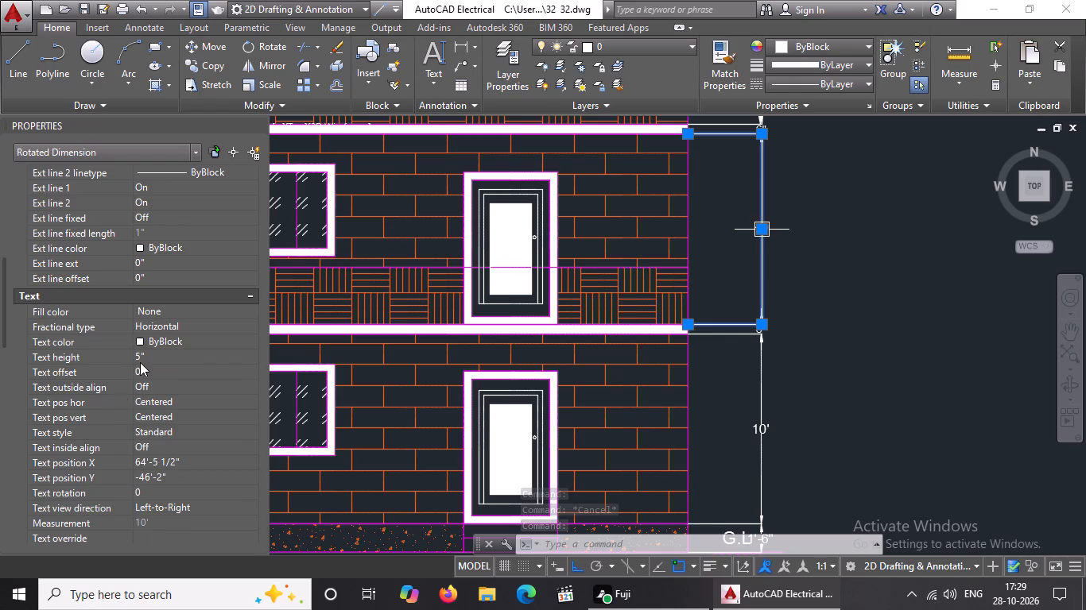
{"action": "left_click", "coordinate": [149, 357]}
{"action": "key", "text": "BackSpace"}
{"action": "key", "text": "BackSpace"}
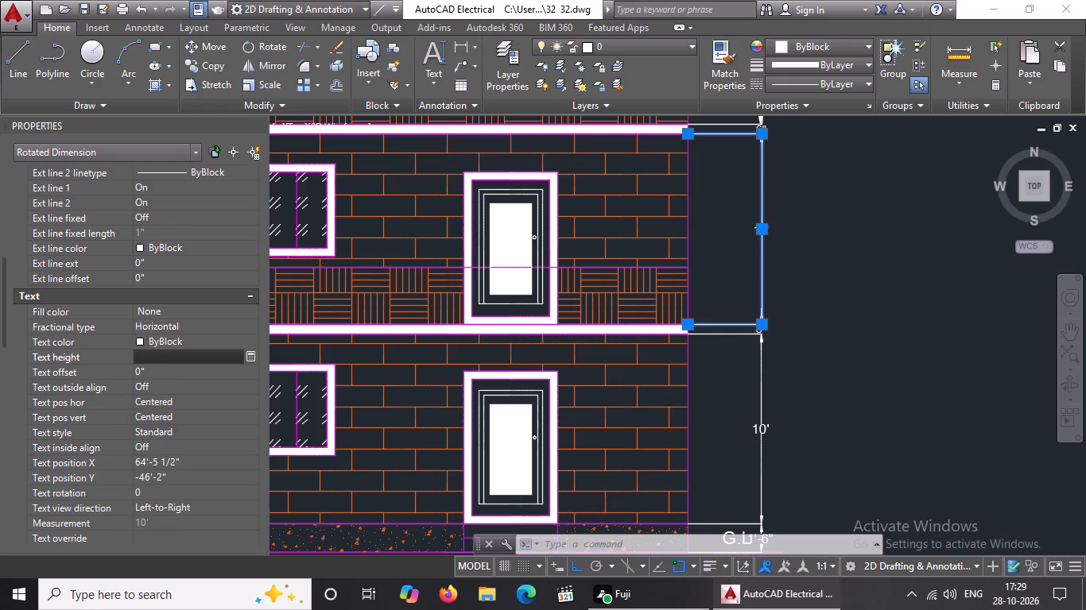
{"action": "type", "text": "6\""}
{"action": "key", "text": "Return"}
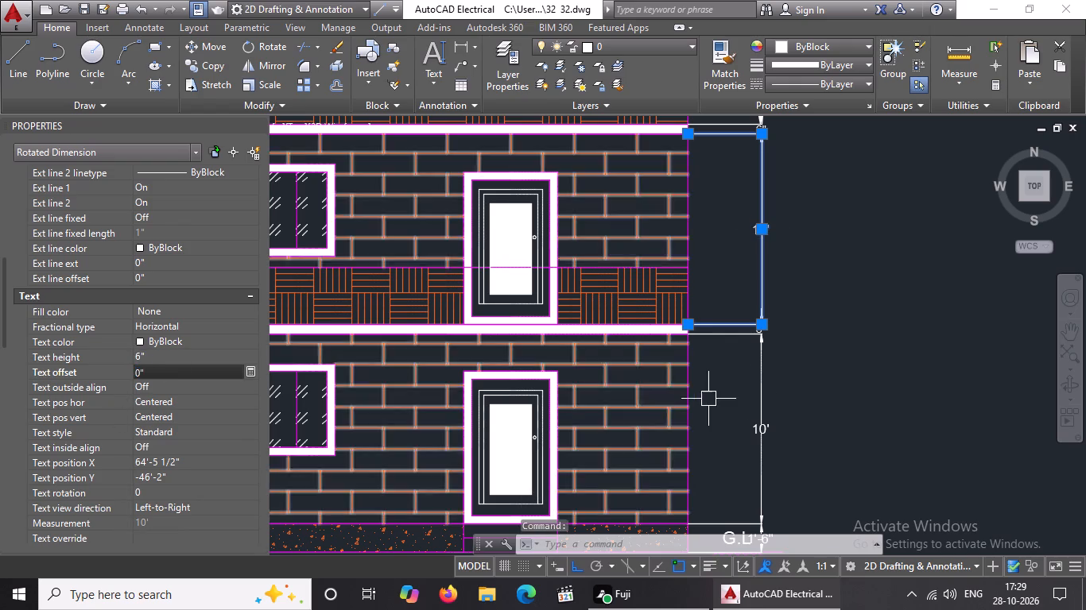
{"action": "key", "text": "Escape"}
Set the text height of the 3' parapet dimension at the top of the elevation to 6".
{"action": "scroll", "coordinate": [805, 353], "scroll_direction": "down", "scroll_amount": 2}
{"action": "scroll", "coordinate": [791, 264], "scroll_direction": "up", "scroll_amount": 5}
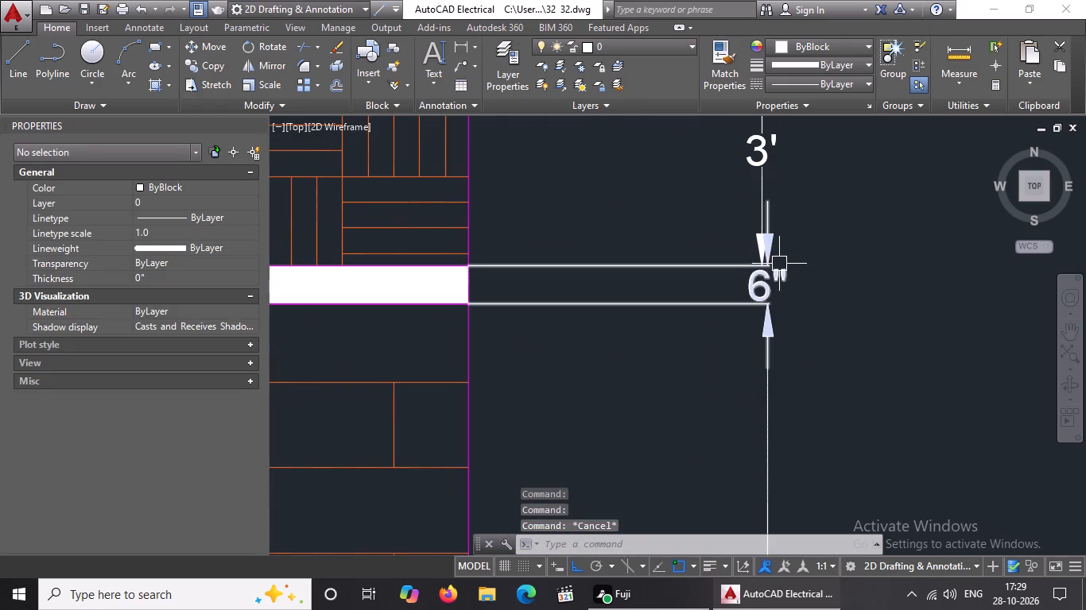
{"action": "left_click", "coordinate": [763, 201]}
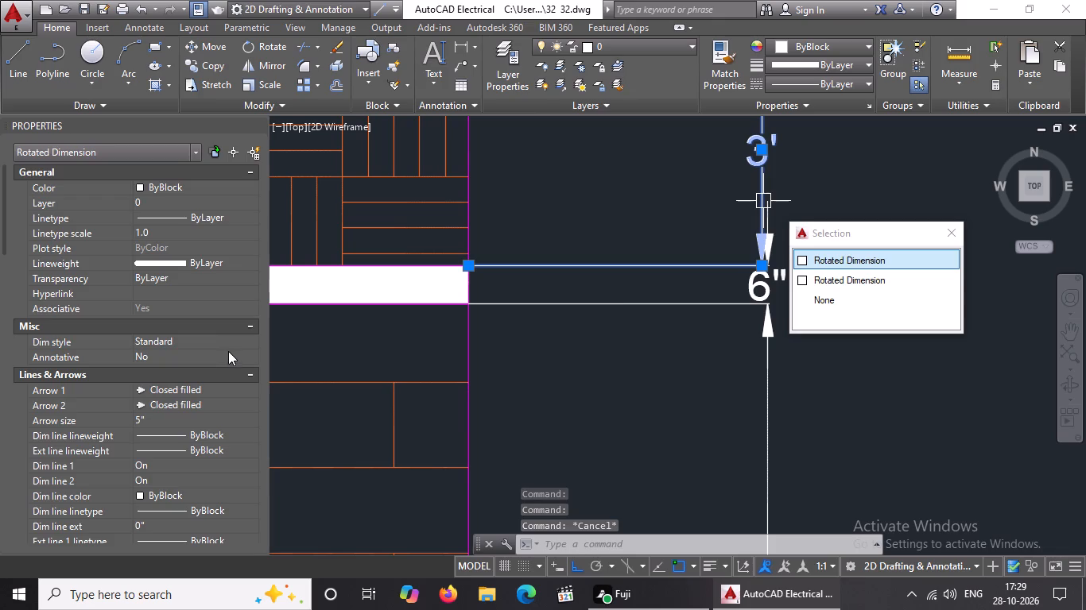
{"action": "key", "text": "Escape"}
{"action": "scroll", "coordinate": [816, 310], "scroll_direction": "down", "scroll_amount": 1}
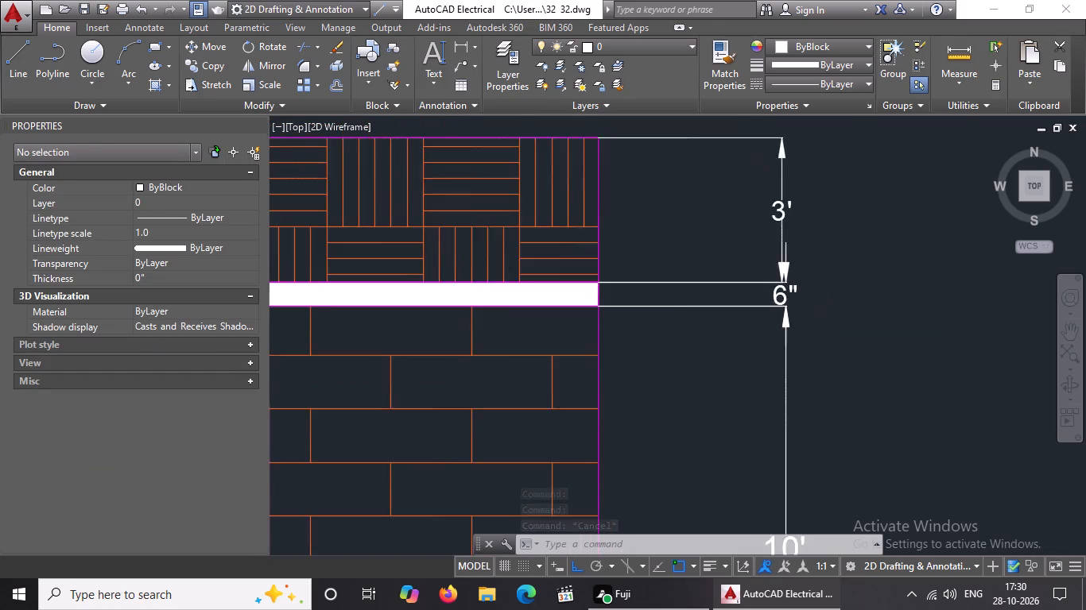
{"action": "scroll", "coordinate": [816, 309], "scroll_direction": "down", "scroll_amount": 1}
{"action": "scroll", "coordinate": [817, 288], "scroll_direction": "up", "scroll_amount": 3}
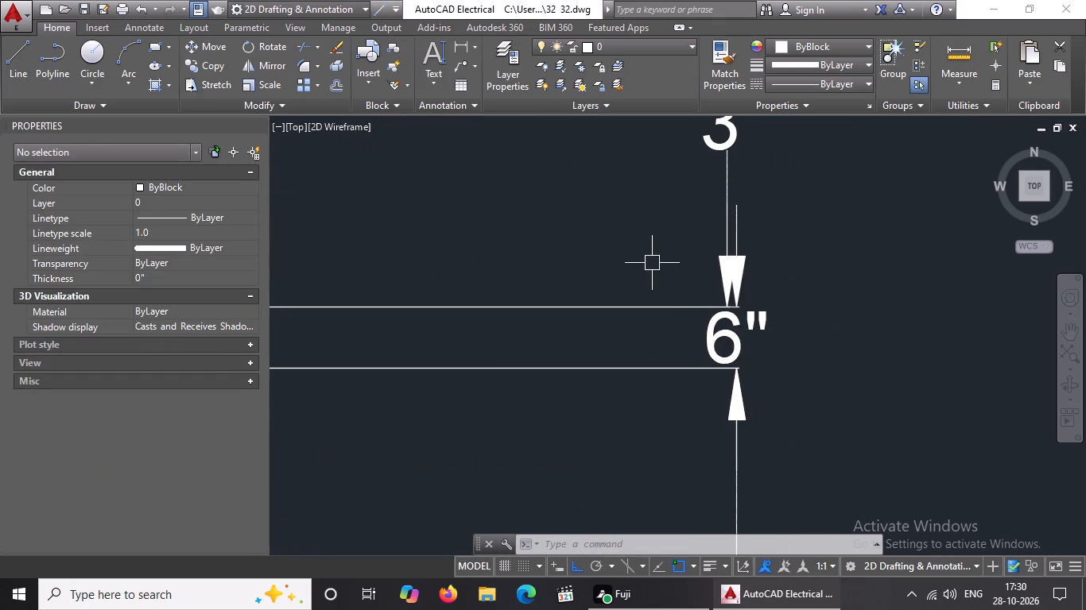
{"action": "scroll", "coordinate": [672, 256], "scroll_direction": "down", "scroll_amount": 1}
{"action": "left_click", "coordinate": [705, 185]}
{"action": "scroll", "coordinate": [681, 232], "scroll_direction": "down", "scroll_amount": 3}
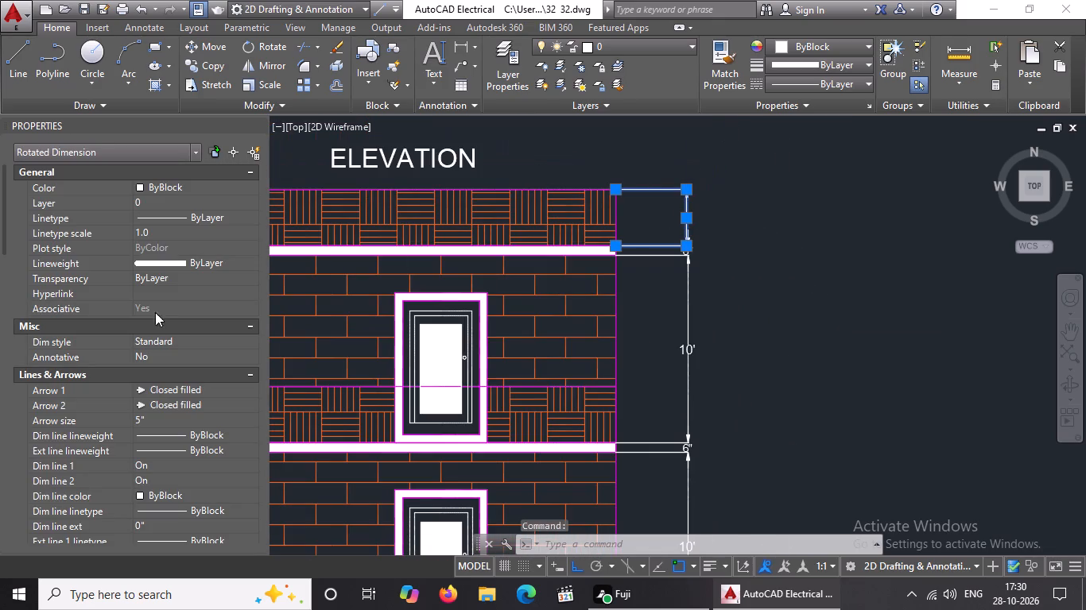
{"action": "scroll", "coordinate": [161, 374], "scroll_direction": "down", "scroll_amount": 3}
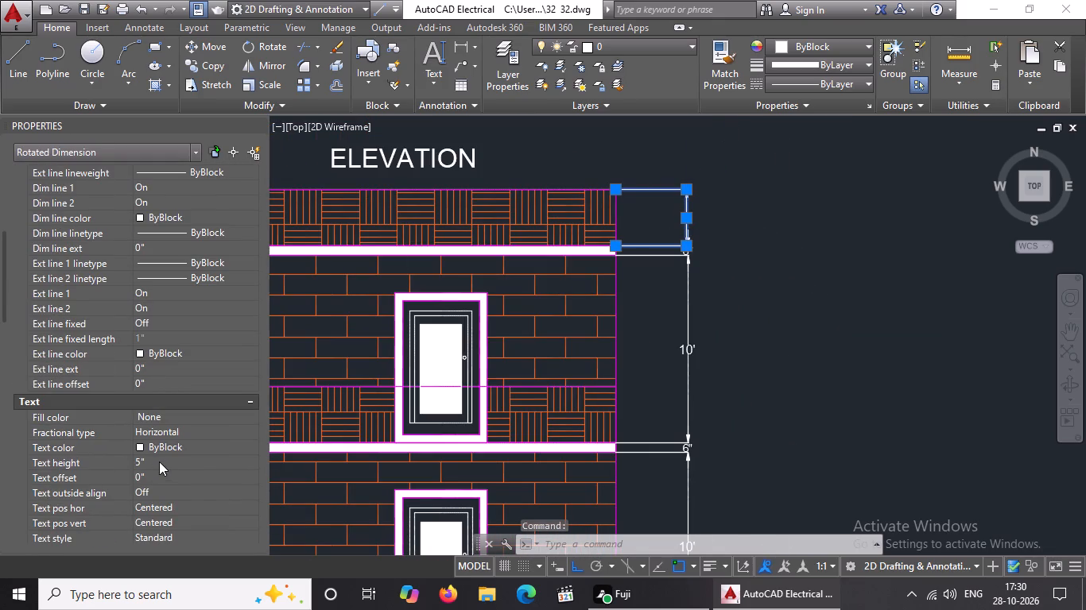
{"action": "left_click", "coordinate": [159, 461]}
{"action": "key", "text": "BackSpace"}
{"action": "key", "text": "BackSpace"}
{"action": "key", "text": "6"}
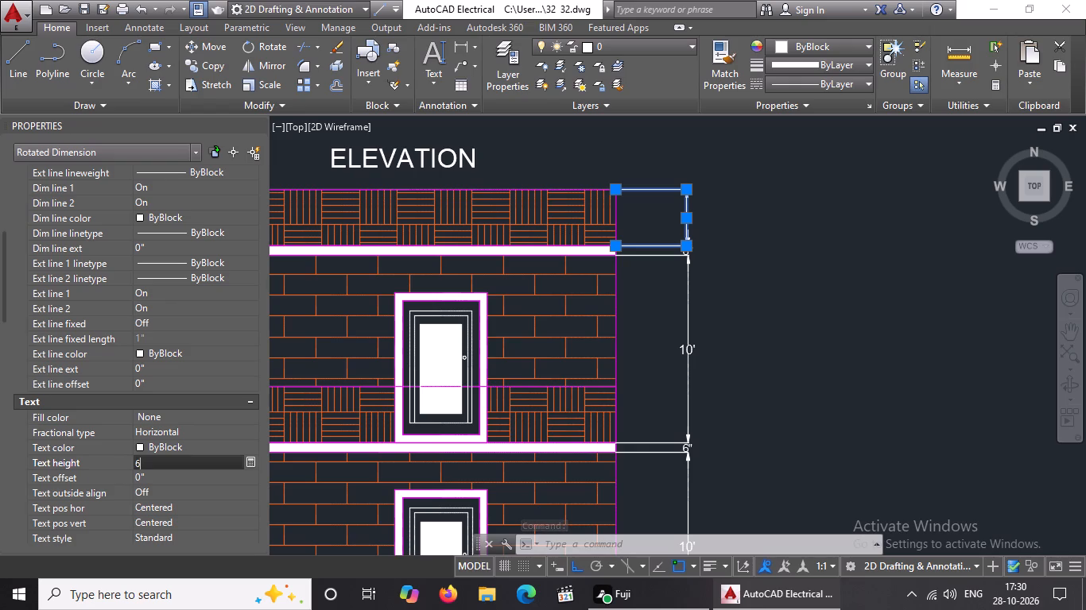
{"action": "key", "text": "shift+quotedbl"}
{"action": "key", "text": "Return"}
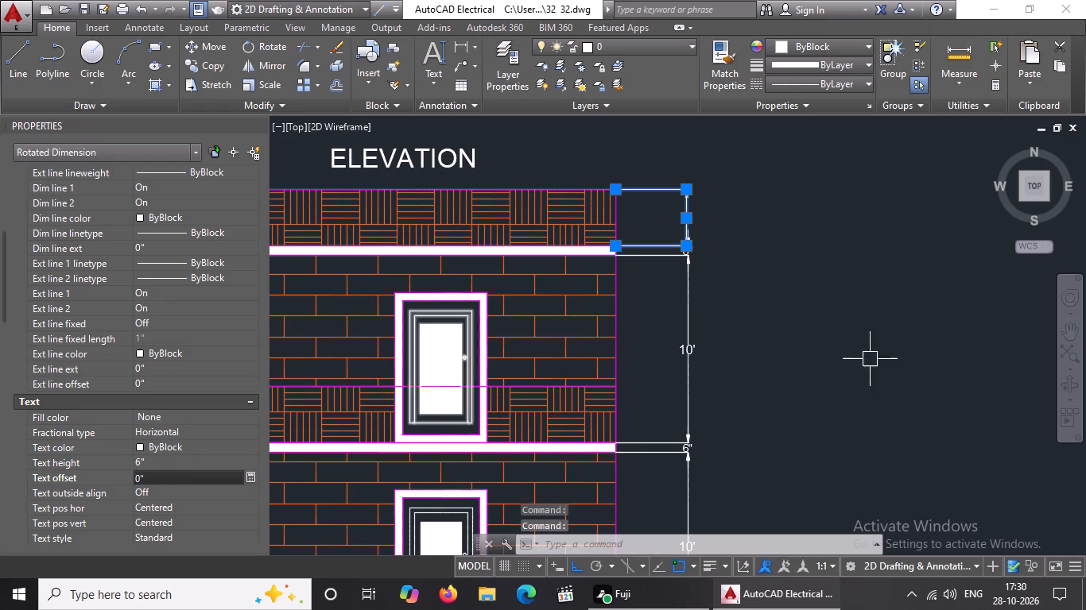
{"action": "key", "text": "Escape"}
Set the height of the G.L label beside the elevation's 1'-6" plinth dimension to 10".
{"action": "scroll", "coordinate": [796, 338], "scroll_direction": "down", "scroll_amount": 3}
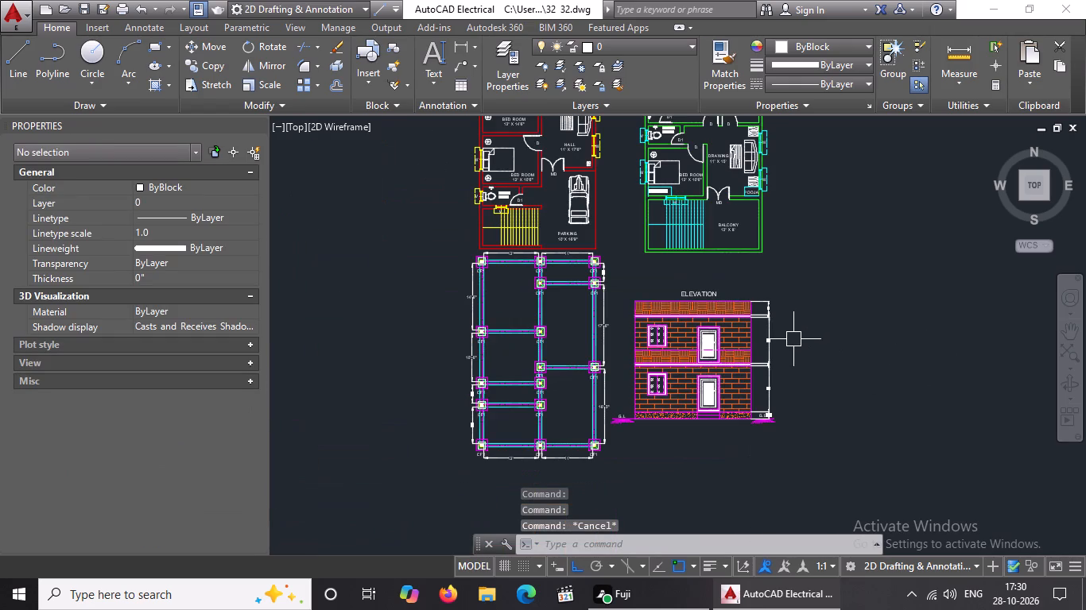
{"action": "scroll", "coordinate": [759, 353], "scroll_direction": "up", "scroll_amount": 1}
{"action": "scroll", "coordinate": [754, 477], "scroll_direction": "up", "scroll_amount": 4}
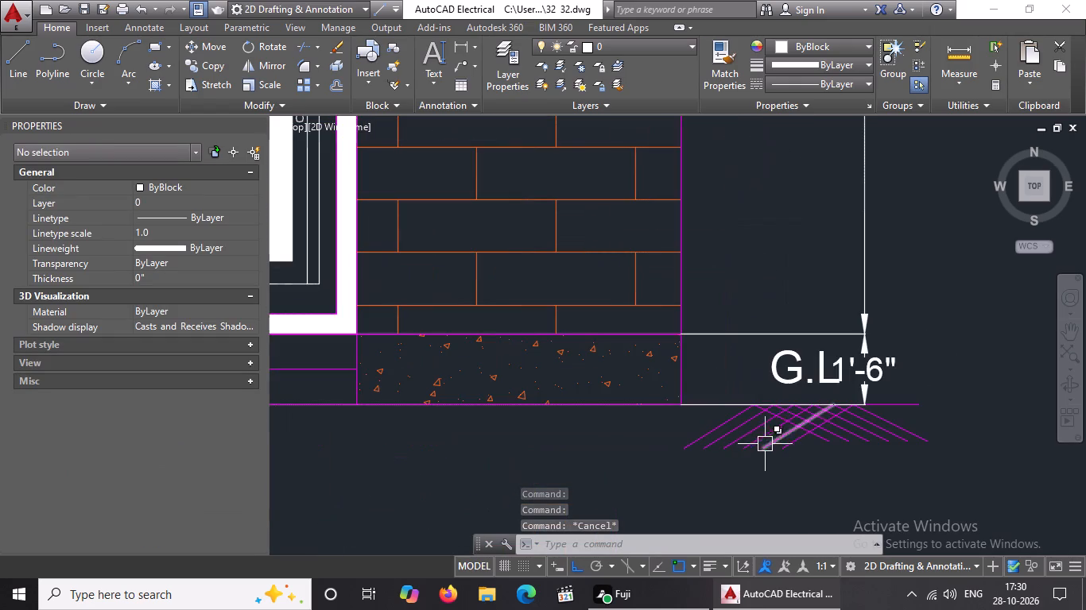
{"action": "left_click", "coordinate": [786, 373]}
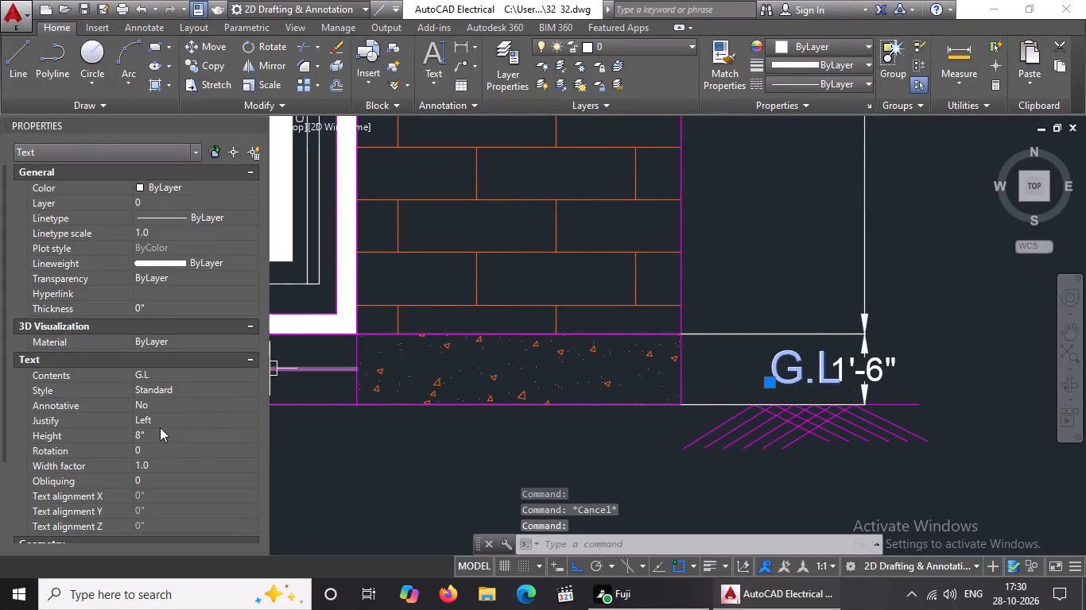
{"action": "left_click", "coordinate": [156, 431]}
{"action": "key", "text": "BackSpace"}
{"action": "key", "text": "BackSpace"}
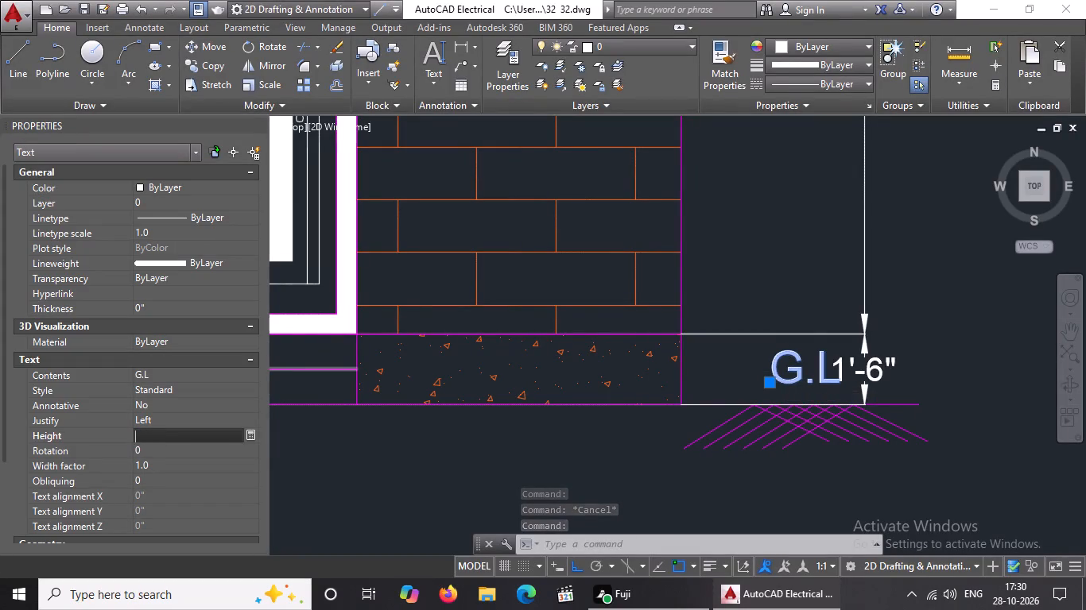
{"action": "type", "text": "10"}
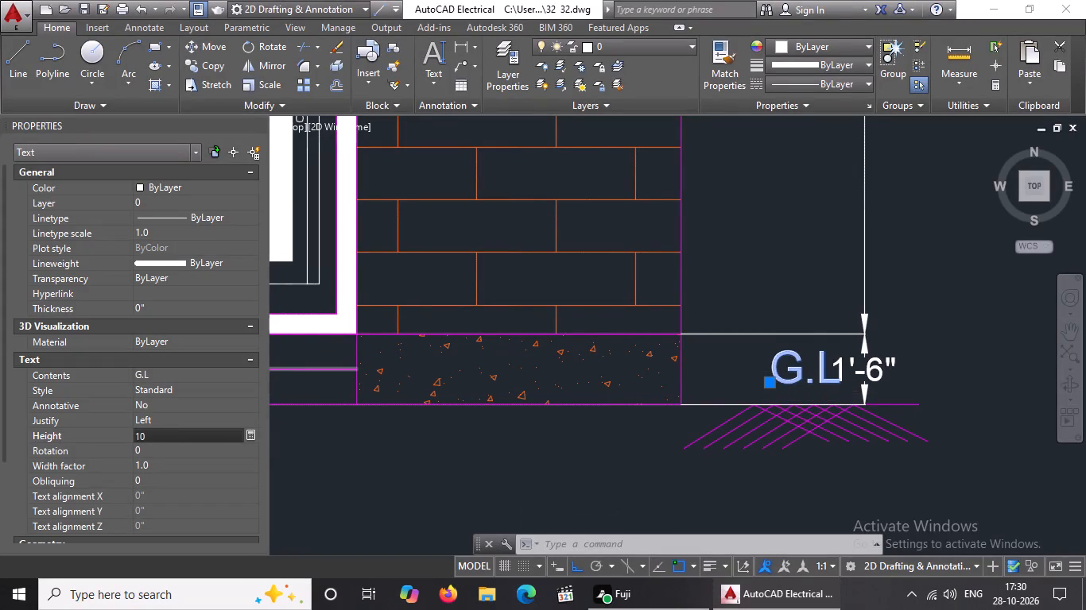
{"action": "key", "text": "shift+quotedbl"}
{"action": "key", "text": "Return"}
{"action": "scroll", "coordinate": [810, 392], "scroll_direction": "down", "scroll_amount": 2}
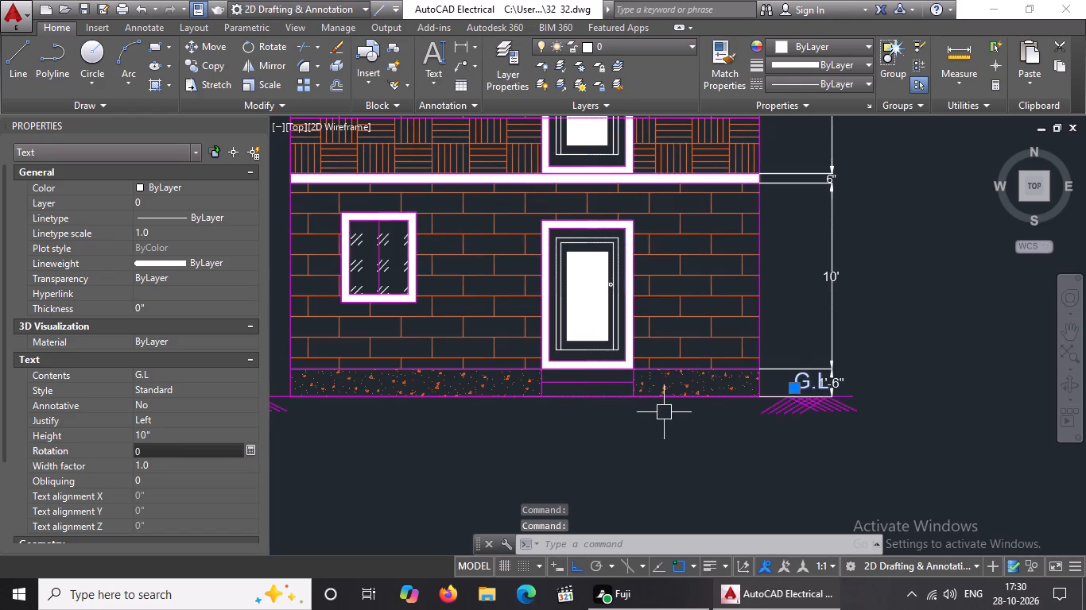
{"action": "scroll", "coordinate": [669, 410], "scroll_direction": "down", "scroll_amount": 1}
{"action": "key", "text": "Escape"}
Set the height of the other G.L label, between the footing layout and the elevation, to 10".
{"action": "scroll", "coordinate": [395, 383], "scroll_direction": "up", "scroll_amount": 1}
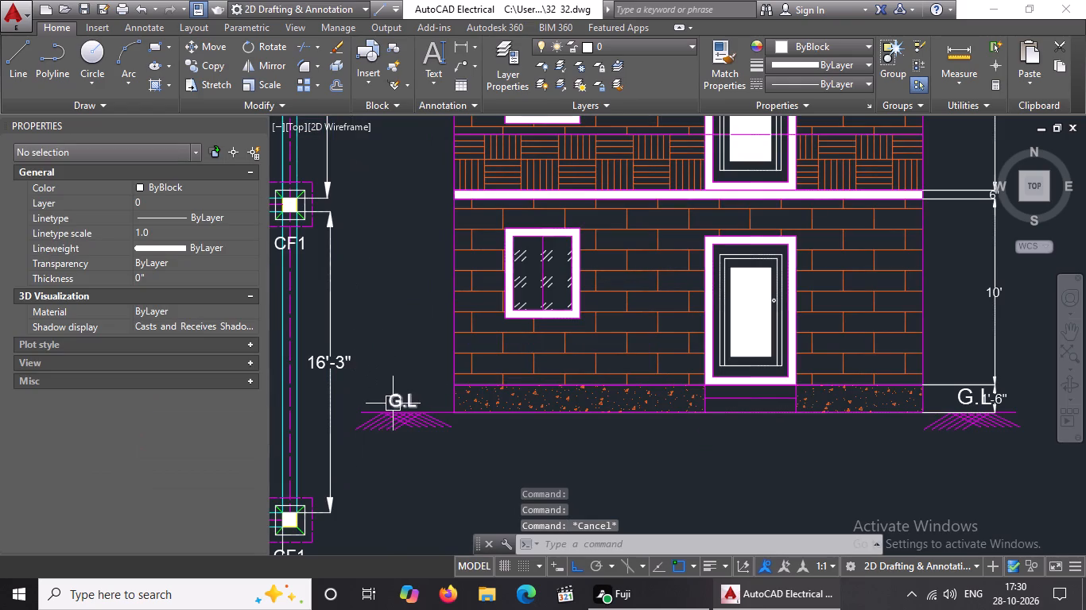
{"action": "left_click", "coordinate": [393, 403]}
{"action": "scroll", "coordinate": [192, 391], "scroll_direction": "down", "scroll_amount": 3}
{"action": "scroll", "coordinate": [152, 249], "scroll_direction": "up", "scroll_amount": 1}
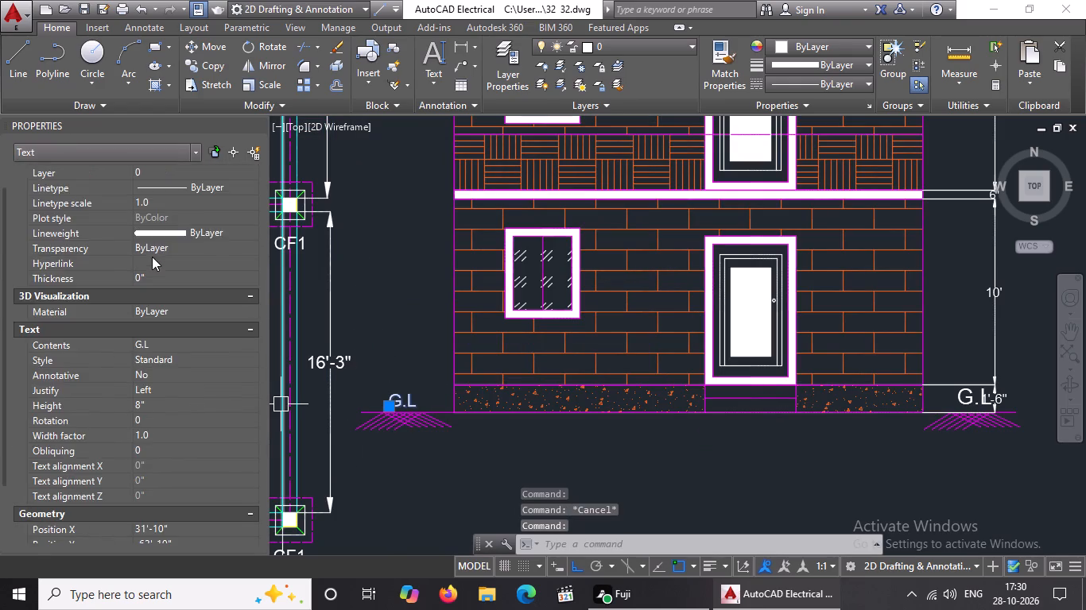
{"action": "scroll", "coordinate": [156, 277], "scroll_direction": "up", "scroll_amount": 7}
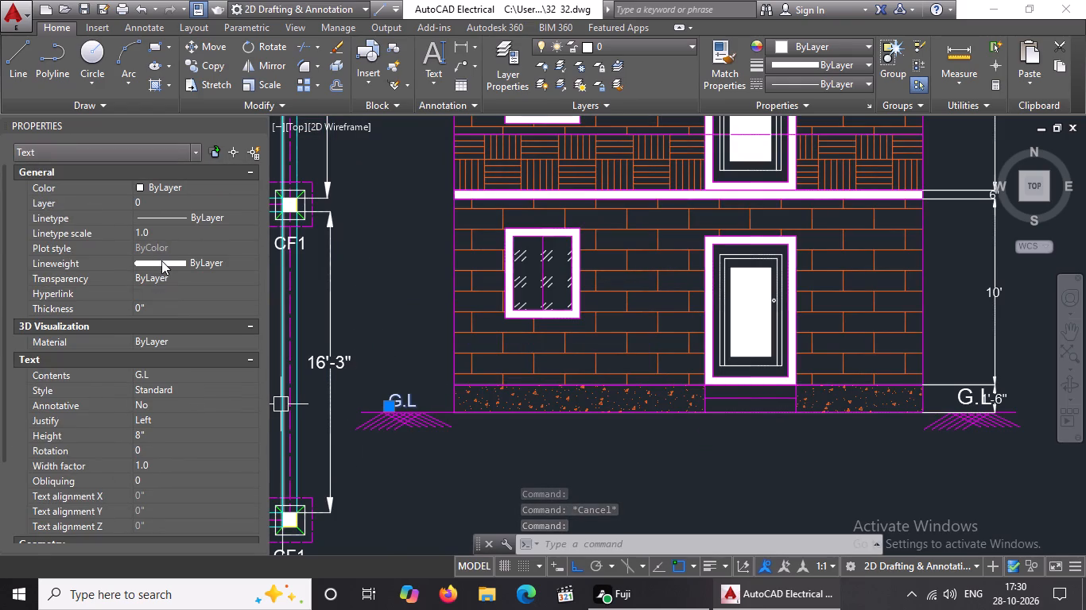
{"action": "left_click", "coordinate": [172, 438]}
{"action": "key", "text": "BackSpace"}
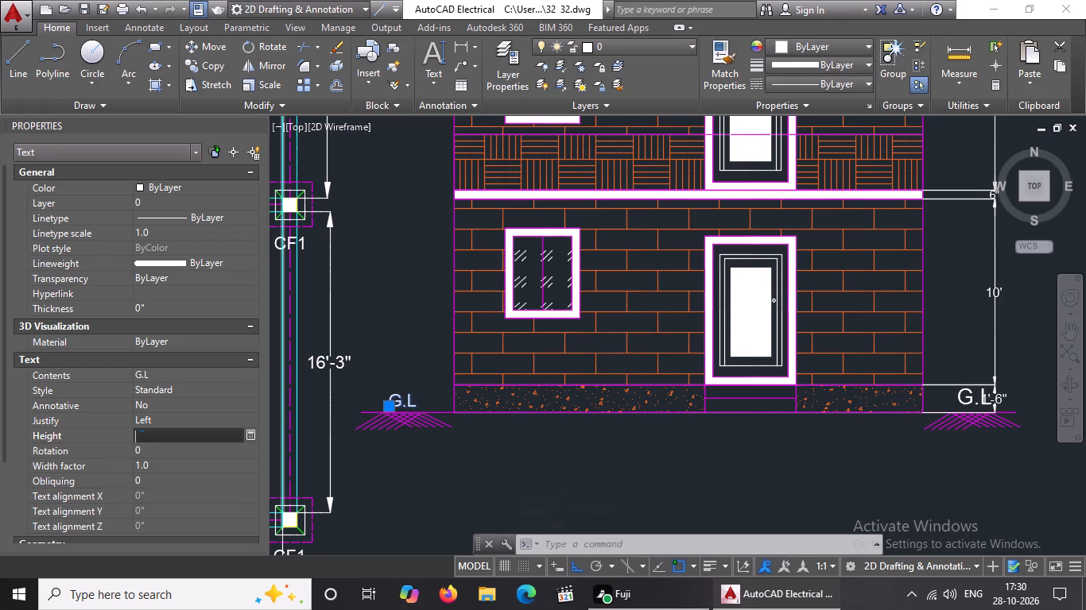
{"action": "key", "text": "BackSpace"}
{"action": "type", "text": "10\""}
{"action": "key", "text": "Return"}
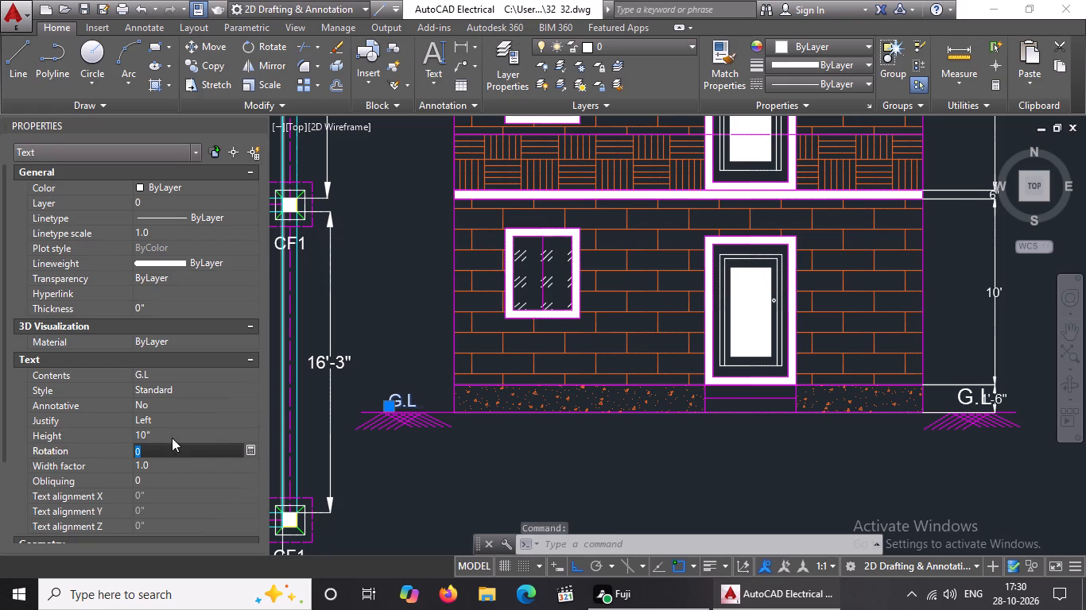
{"action": "scroll", "coordinate": [501, 394], "scroll_direction": "down", "scroll_amount": 2}
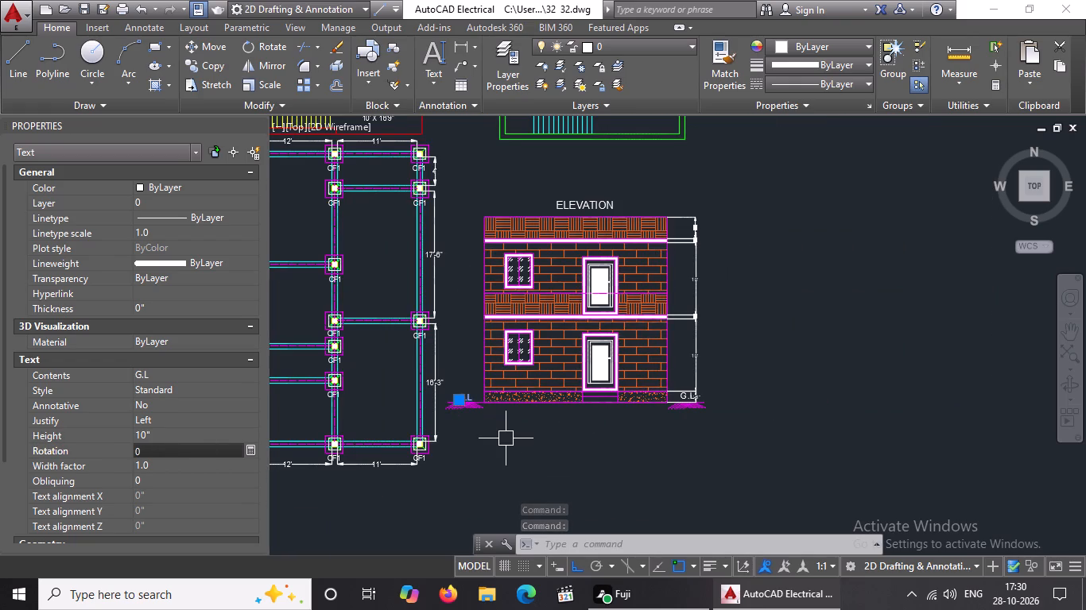
{"action": "middle_click_drag", "start_coordinate": [447, 400], "coordinate": [606, 474]}
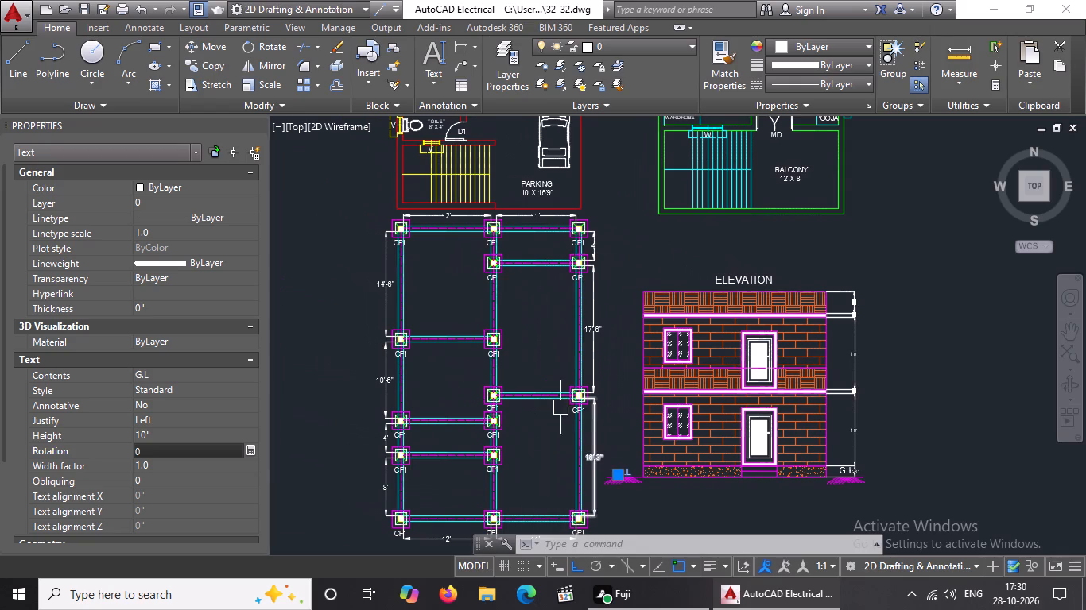
{"action": "scroll", "coordinate": [550, 390], "scroll_direction": "down", "scroll_amount": 1}
{"action": "middle_click_drag", "start_coordinate": [557, 331], "coordinate": [531, 459]}
{"action": "scroll", "coordinate": [584, 415], "scroll_direction": "down", "scroll_amount": 2}
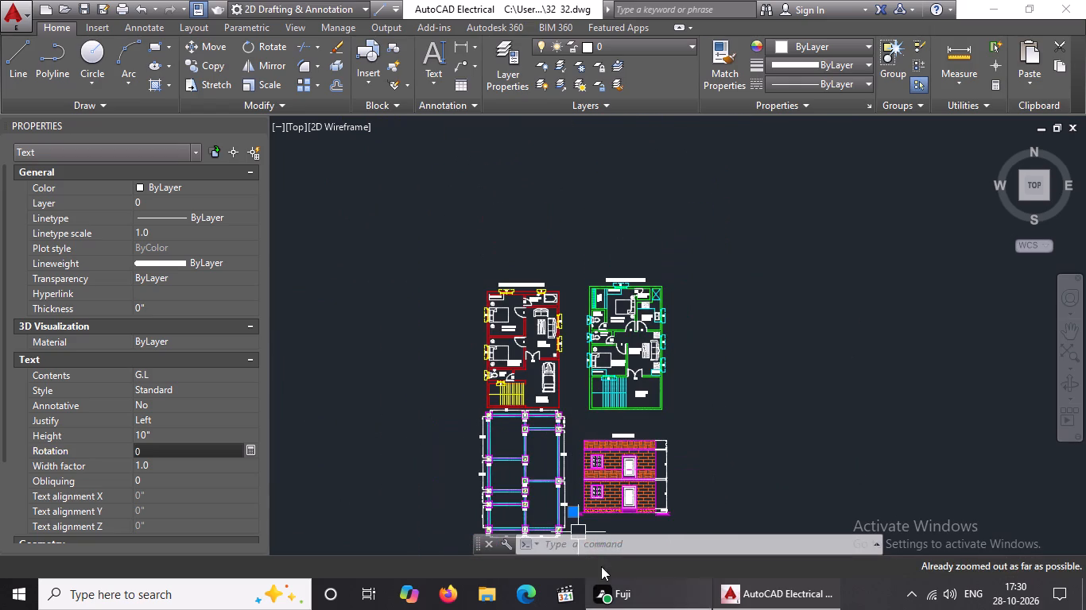
{"action": "scroll", "coordinate": [599, 525], "scroll_direction": "up", "scroll_amount": 1}
{"action": "middle_click_drag", "start_coordinate": [599, 524], "coordinate": [604, 480]}
{"action": "key", "text": "Escape"}
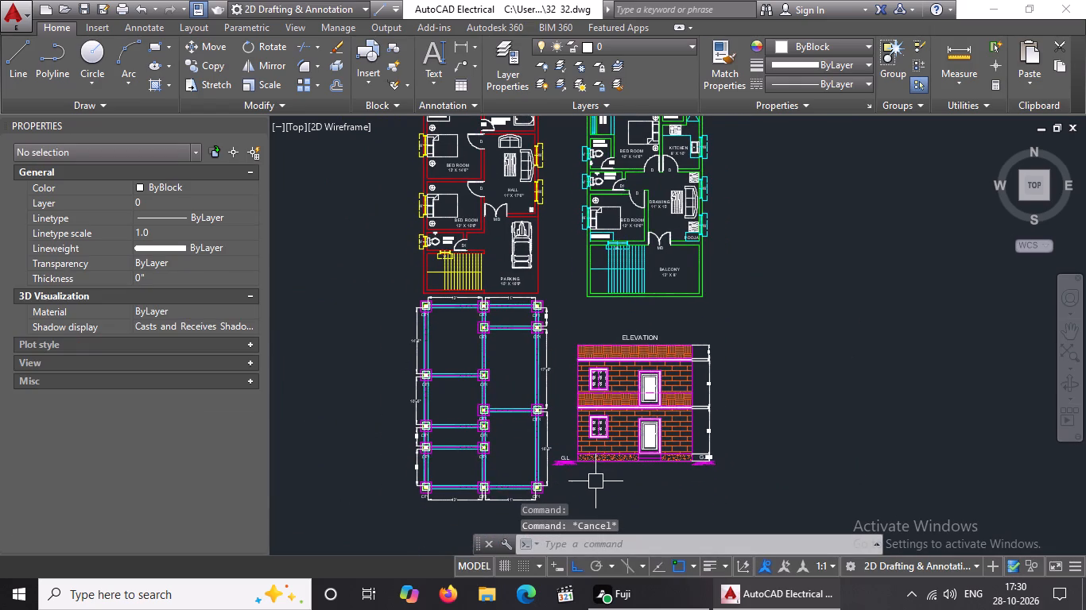
Examine the footing layout, the elevation and the first floor plan's room labels for legibility and arrangement.
{"action": "scroll", "coordinate": [490, 480], "scroll_direction": "up", "scroll_amount": 1}
{"action": "scroll", "coordinate": [360, 473], "scroll_direction": "up", "scroll_amount": 2}
{"action": "scroll", "coordinate": [463, 460], "scroll_direction": "down", "scroll_amount": 1}
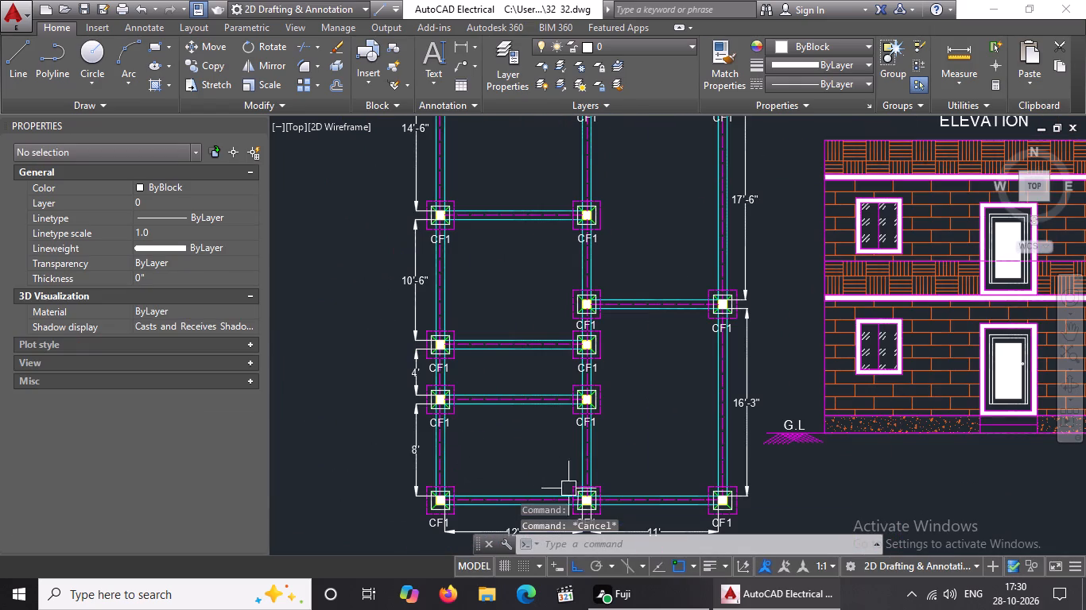
{"action": "scroll", "coordinate": [625, 442], "scroll_direction": "down", "scroll_amount": 2}
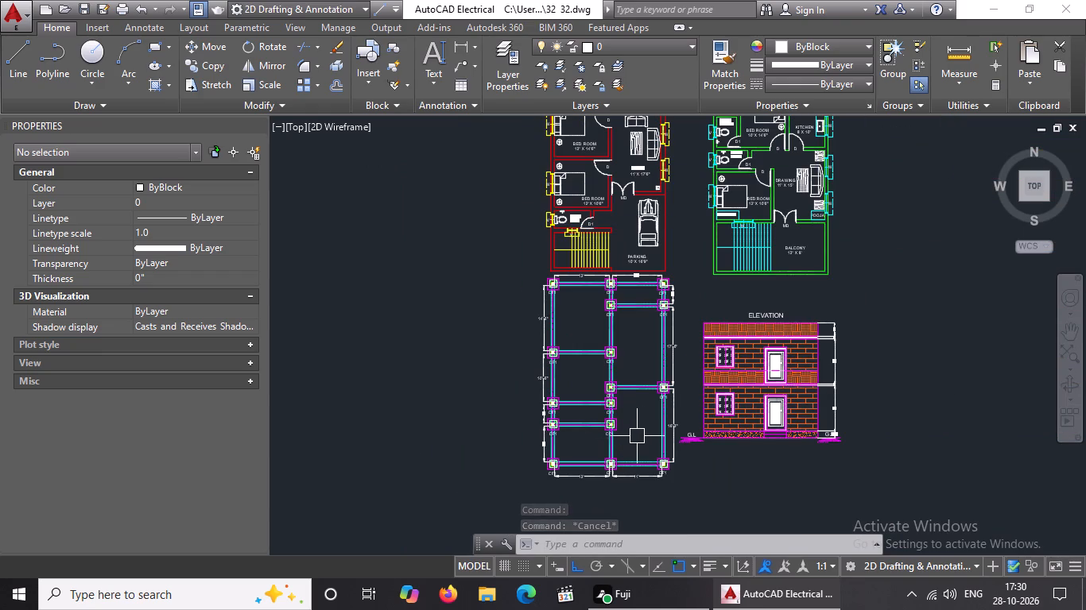
{"action": "middle_click_drag", "start_coordinate": [646, 432], "coordinate": [613, 467]}
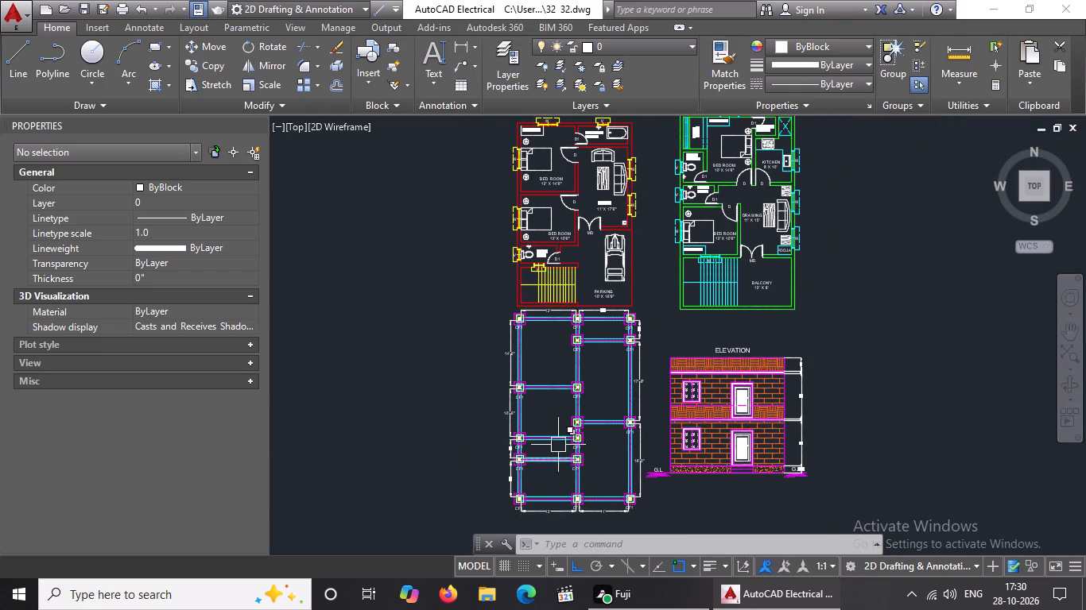
{"action": "scroll", "coordinate": [584, 436], "scroll_direction": "up", "scroll_amount": 2}
{"action": "scroll", "coordinate": [584, 433], "scroll_direction": "down", "scroll_amount": 2}
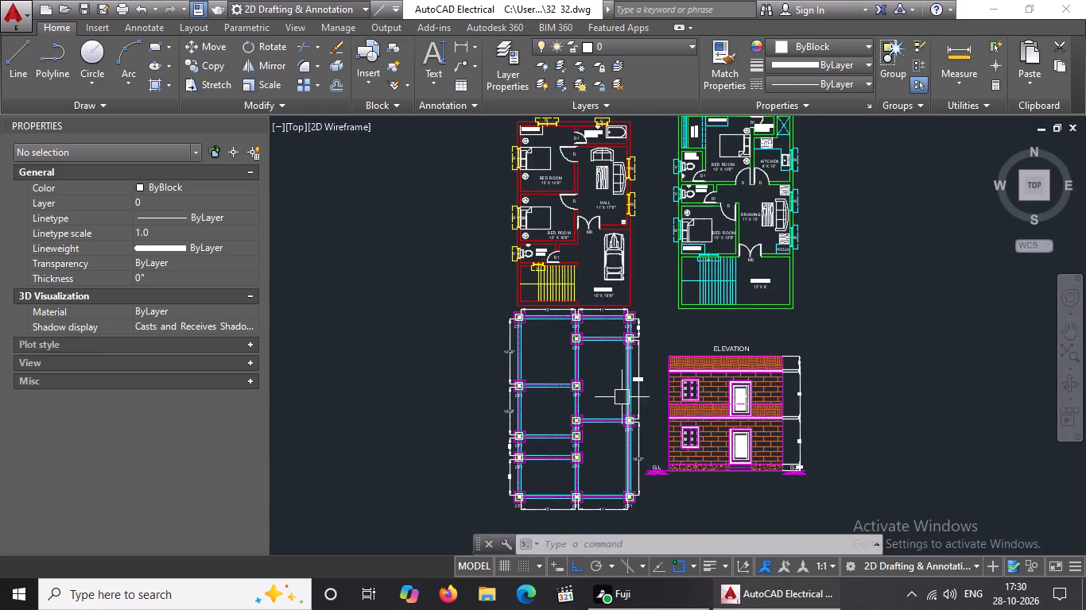
{"action": "middle_click_drag", "start_coordinate": [615, 400], "coordinate": [604, 449]}
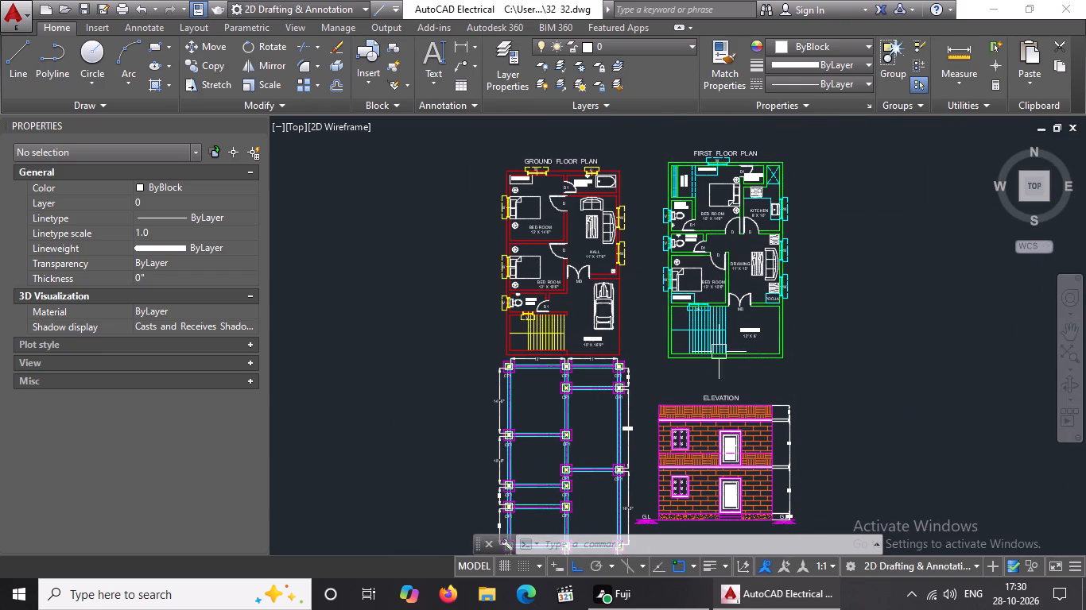
{"action": "scroll", "coordinate": [764, 284], "scroll_direction": "up", "scroll_amount": 2}
{"action": "scroll", "coordinate": [616, 292], "scroll_direction": "up", "scroll_amount": 1}
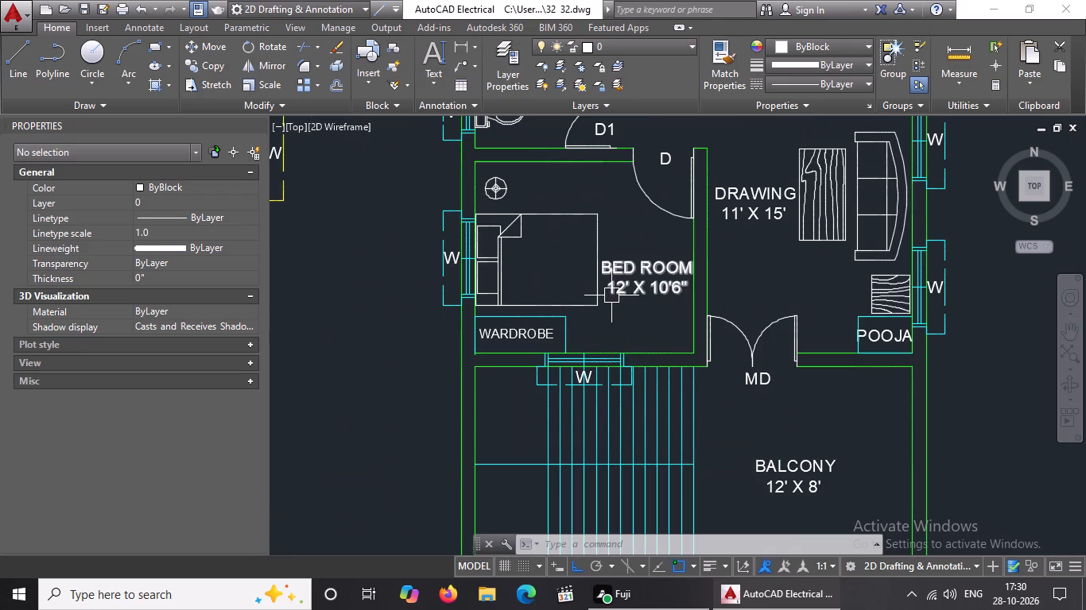
{"action": "scroll", "coordinate": [611, 295], "scroll_direction": "down", "scroll_amount": 1}
{"action": "middle_click_drag", "start_coordinate": [611, 296], "coordinate": [599, 357]}
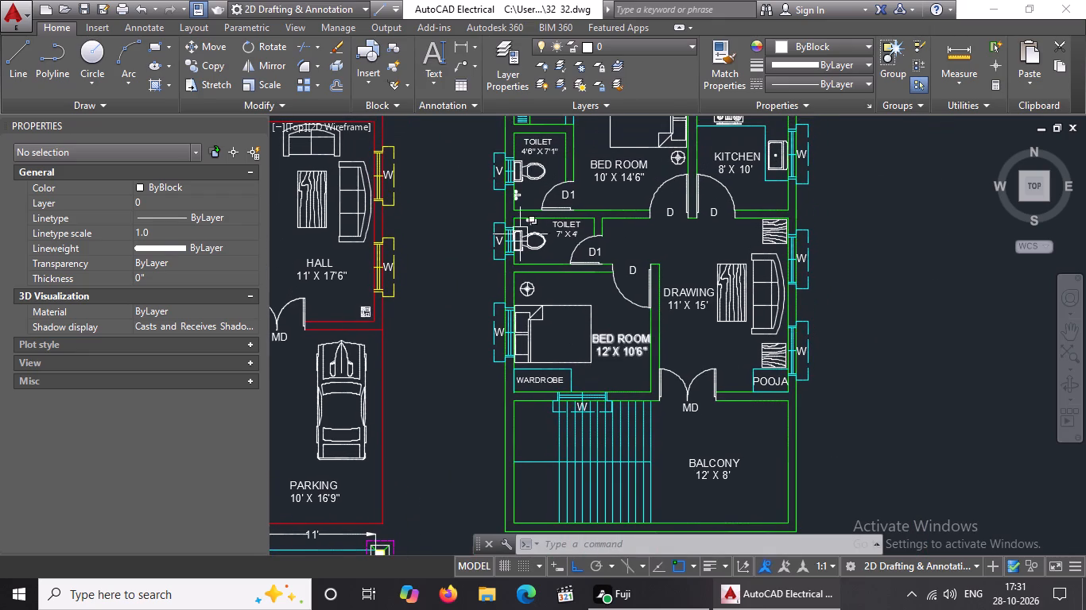
Clear the selection and close the Properties palette.
{"action": "key", "text": "Escape"}
{"action": "left_click", "coordinate": [255, 119]}
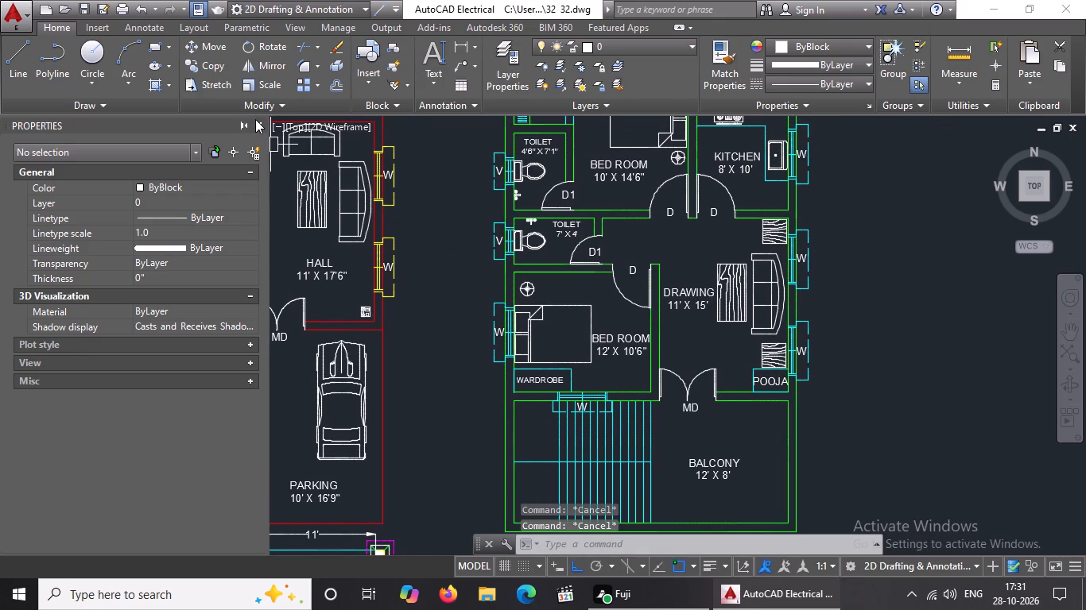
{"action": "left_click", "coordinate": [254, 127]}
Examine the arrangement of the floor plans, footing layout and elevation on the whole sheet.
{"action": "scroll", "coordinate": [323, 232], "scroll_direction": "down", "scroll_amount": 3}
{"action": "scroll", "coordinate": [522, 407], "scroll_direction": "up", "scroll_amount": 2}
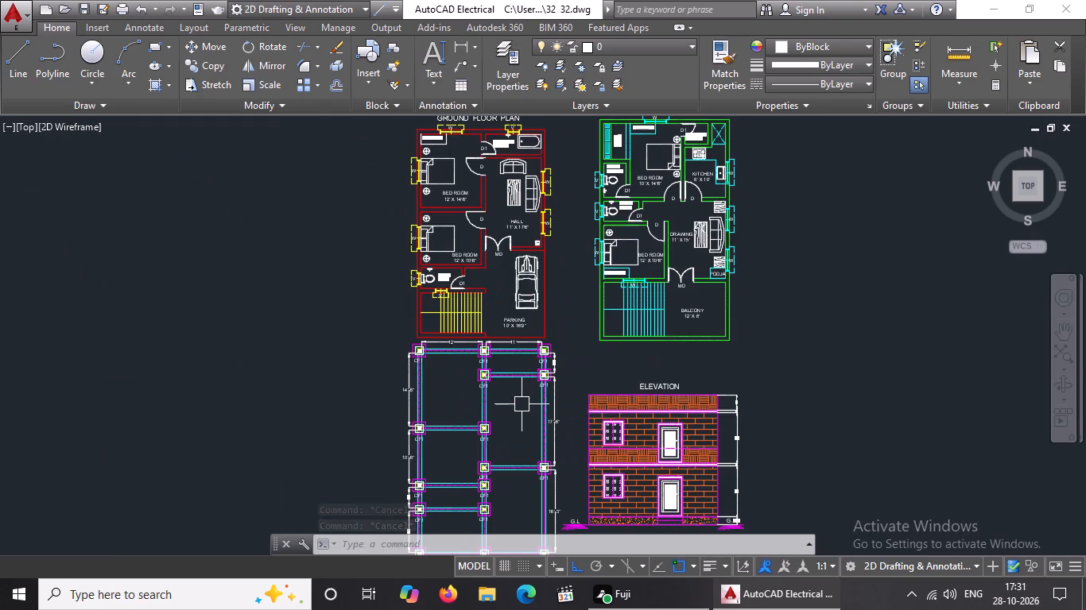
{"action": "scroll", "coordinate": [519, 402], "scroll_direction": "down", "scroll_amount": 1}
{"action": "scroll", "coordinate": [544, 500], "scroll_direction": "up", "scroll_amount": 2}
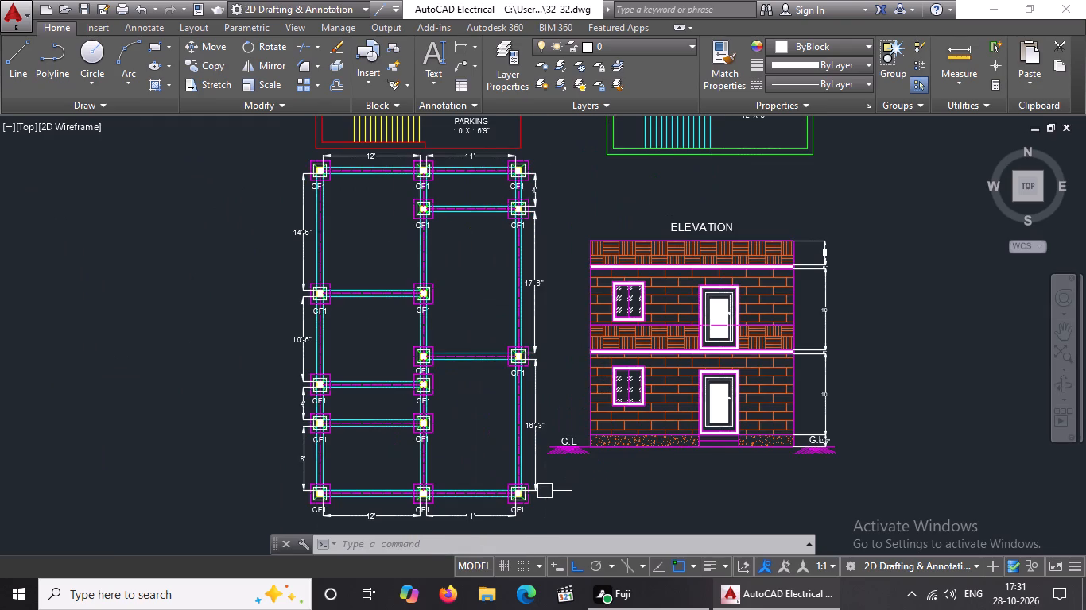
{"action": "scroll", "coordinate": [545, 488], "scroll_direction": "down", "scroll_amount": 2}
{"action": "middle_click_drag", "start_coordinate": [473, 358], "coordinate": [473, 442]}
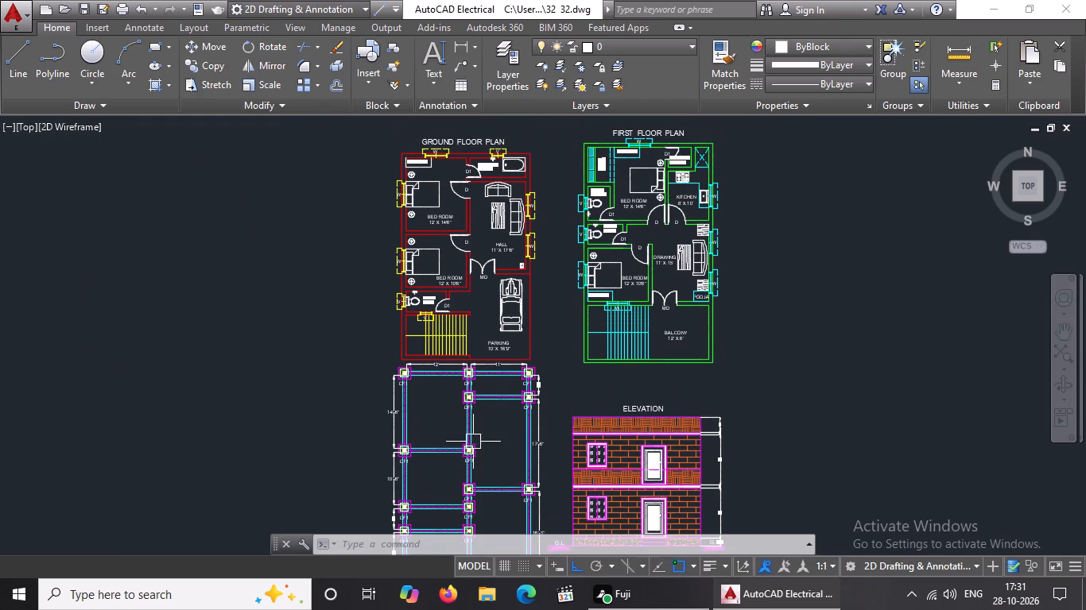
{"action": "middle_click_drag", "start_coordinate": [621, 334], "coordinate": [605, 369]}
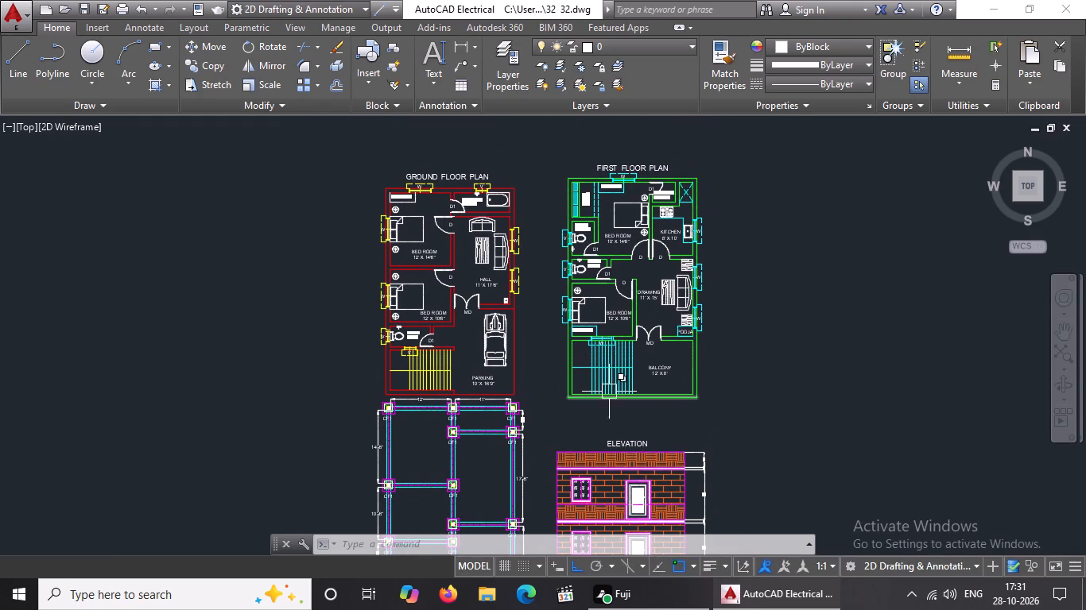
Change the top and left edges of the white square outline on the footing layout's top-left CF1 footing to yellow.
{"action": "scroll", "coordinate": [359, 397], "scroll_direction": "up", "scroll_amount": 2}
{"action": "scroll", "coordinate": [480, 451], "scroll_direction": "up", "scroll_amount": 3}
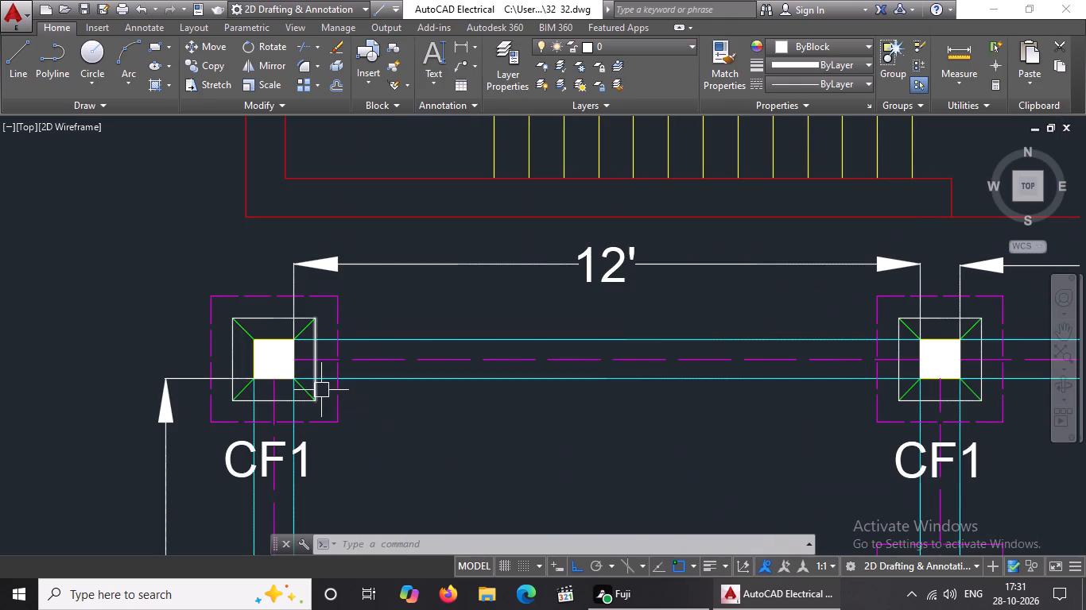
{"action": "left_click", "coordinate": [264, 318]}
{"action": "left_click", "coordinate": [842, 43]}
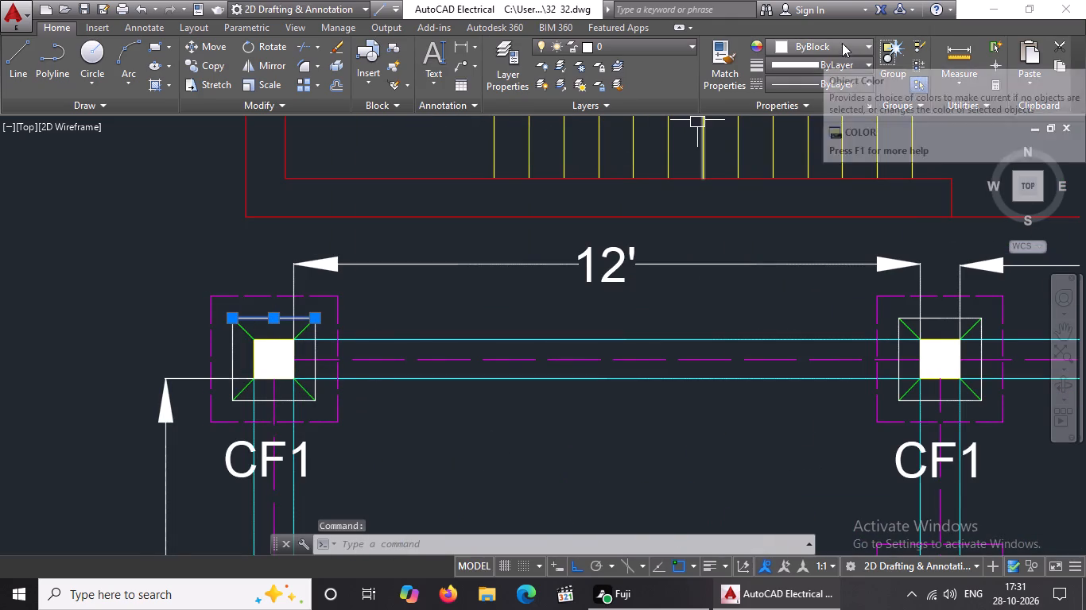
{"action": "left_click", "coordinate": [789, 203]}
{"action": "key", "text": "Escape"}
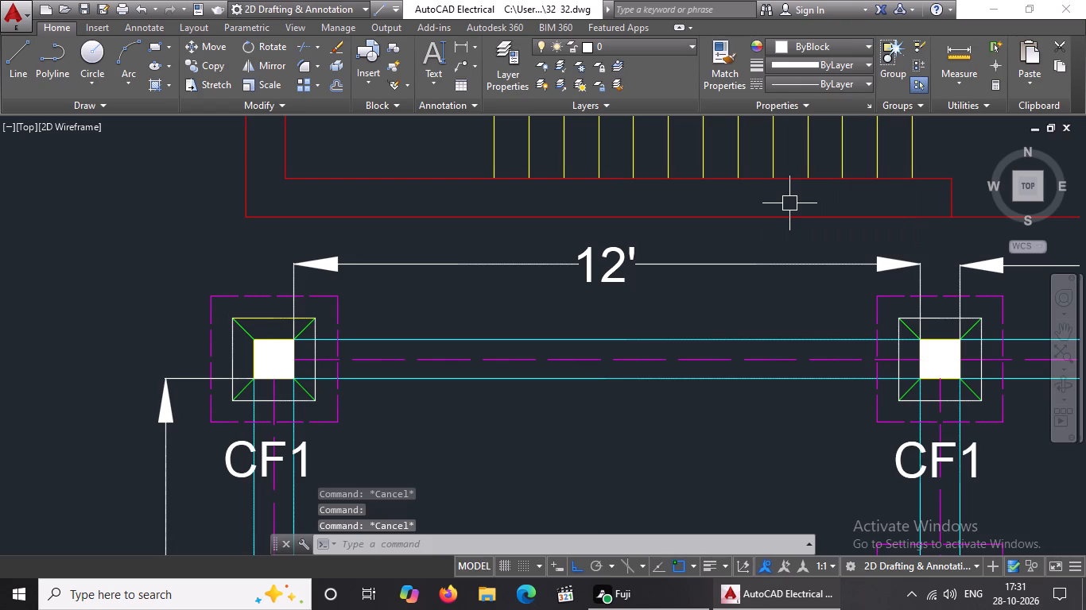
{"action": "left_click", "coordinate": [227, 346]}
{"action": "left_click", "coordinate": [831, 47]}
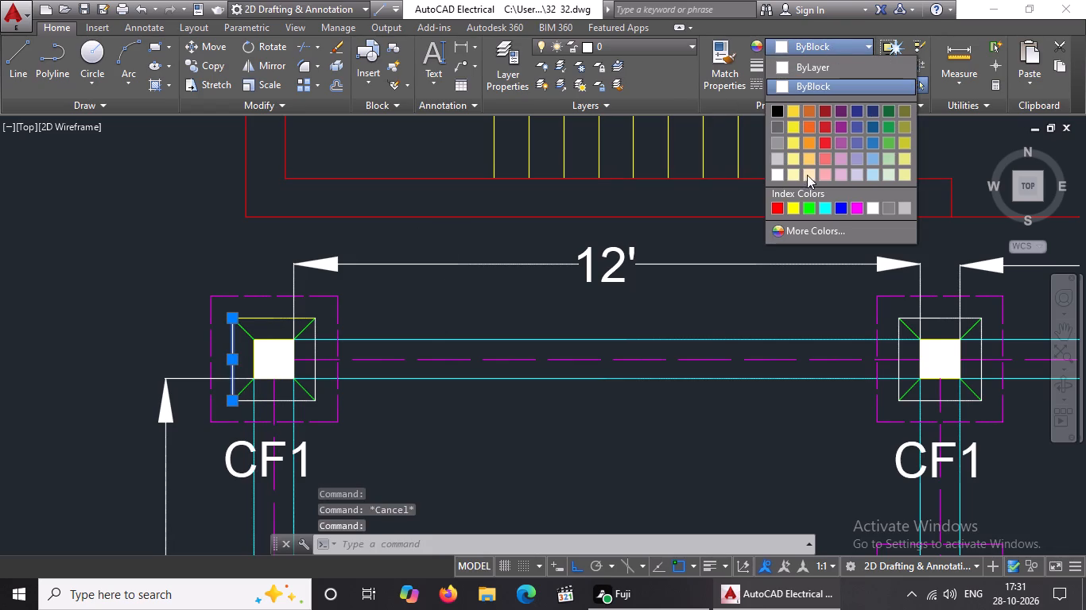
{"action": "left_click", "coordinate": [792, 209]}
{"action": "key", "text": "Escape"}
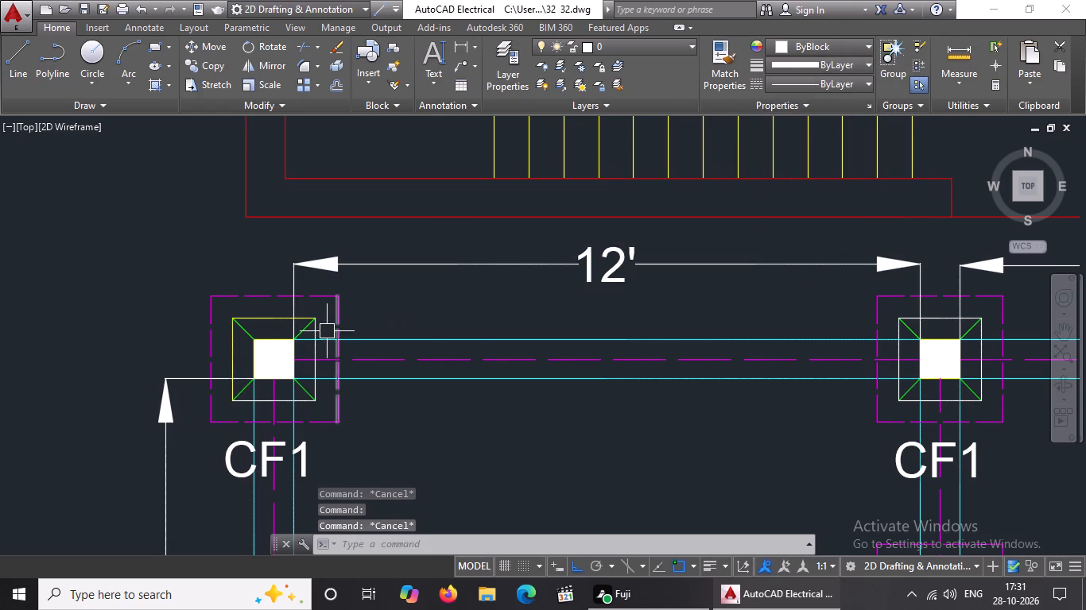
Change the right and bottom edges of the top-left CF1 footing's square outline to yellow.
{"action": "scroll", "coordinate": [325, 322], "scroll_direction": "down", "scroll_amount": 1}
{"action": "scroll", "coordinate": [317, 346], "scroll_direction": "up", "scroll_amount": 3}
{"action": "left_click", "coordinate": [316, 330]}
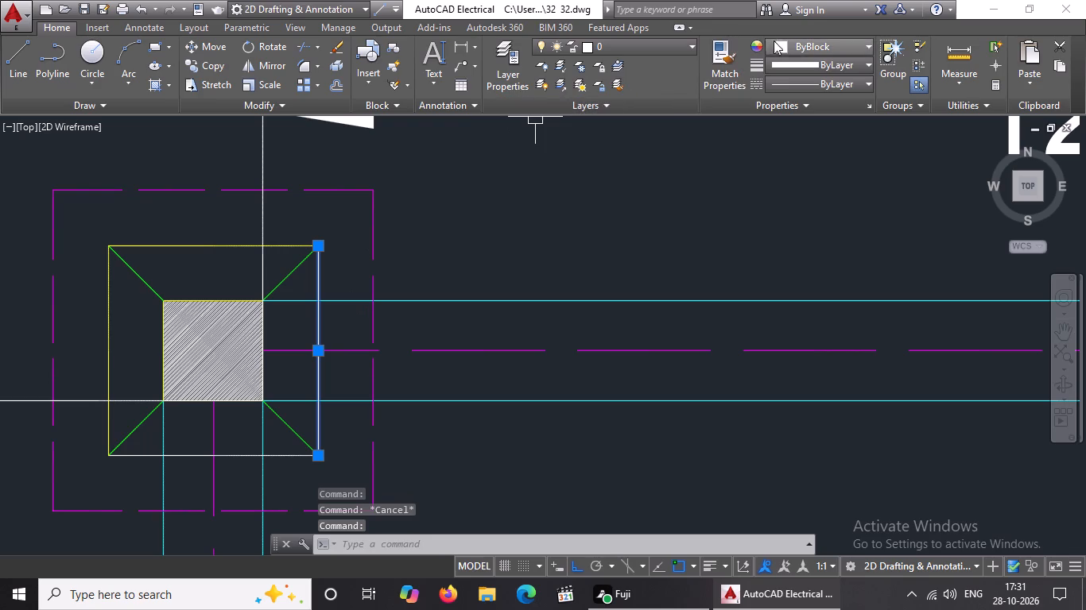
{"action": "left_click", "coordinate": [777, 37]}
{"action": "left_click", "coordinate": [816, 37]}
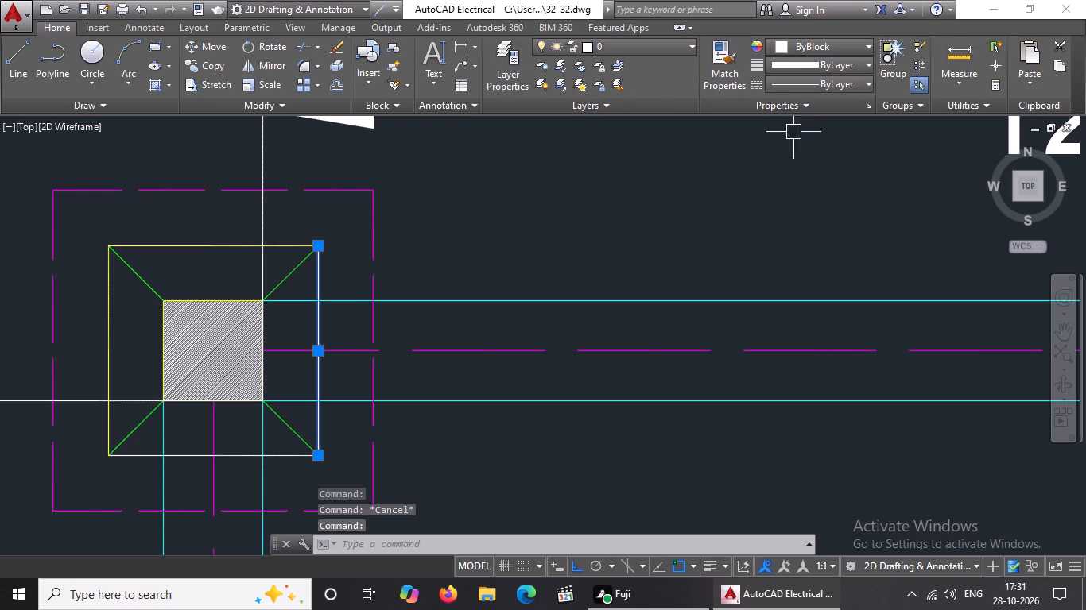
{"action": "left_click", "coordinate": [820, 41]}
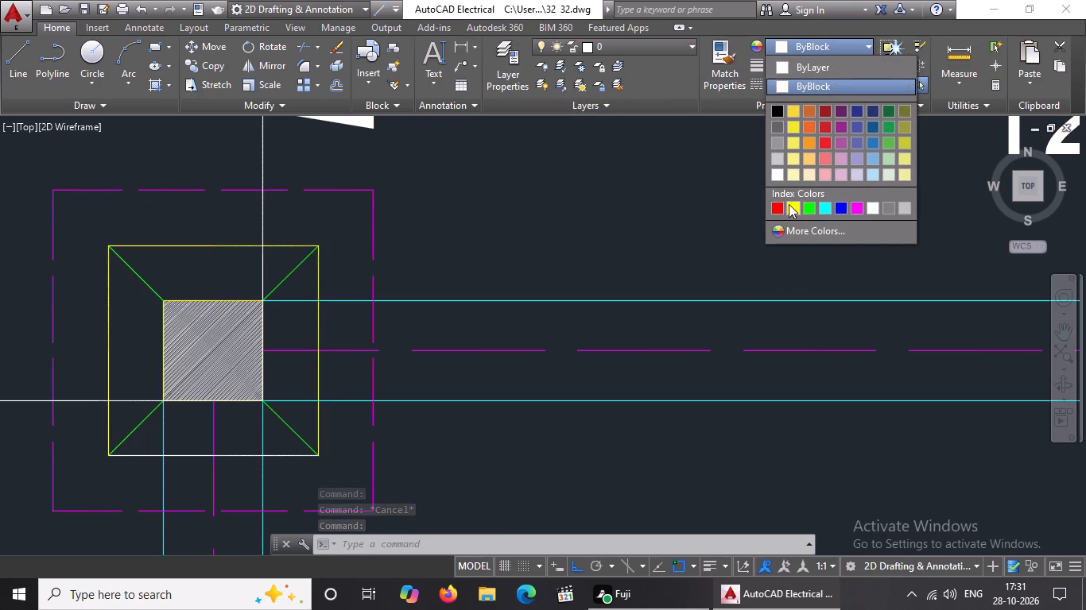
{"action": "left_click", "coordinate": [789, 204]}
{"action": "key", "text": "Escape"}
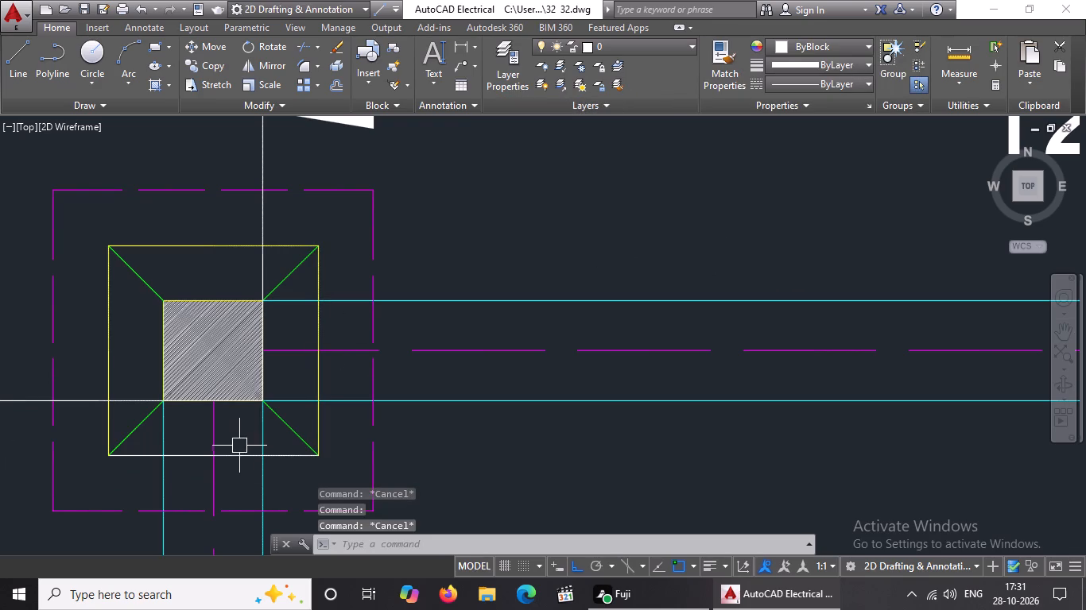
{"action": "left_click", "coordinate": [233, 461]}
{"action": "left_click", "coordinate": [825, 41]}
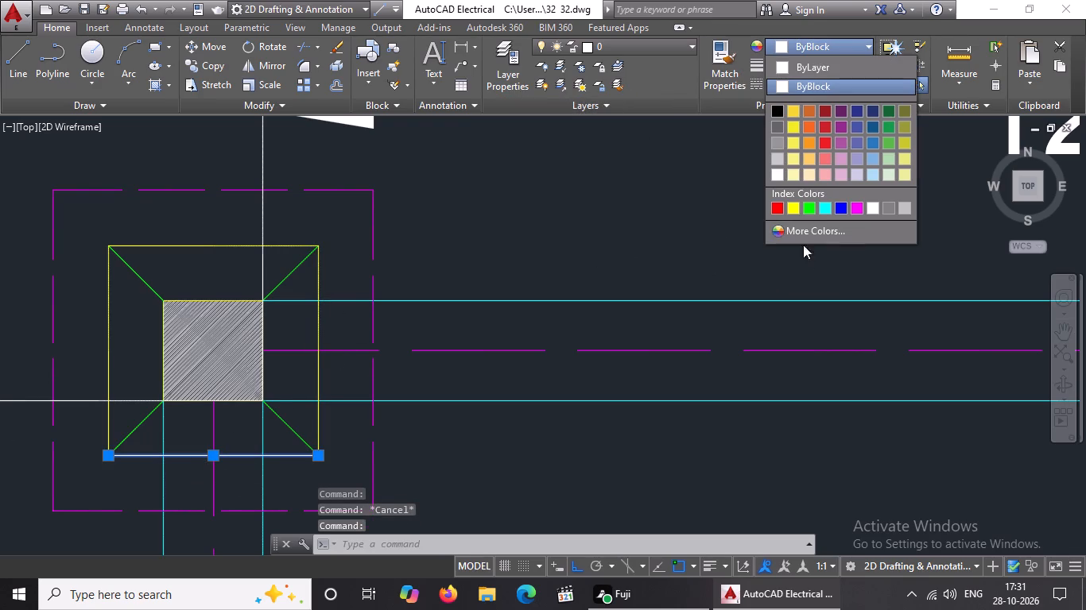
{"action": "left_click", "coordinate": [797, 203]}
{"action": "key", "text": "Escape"}
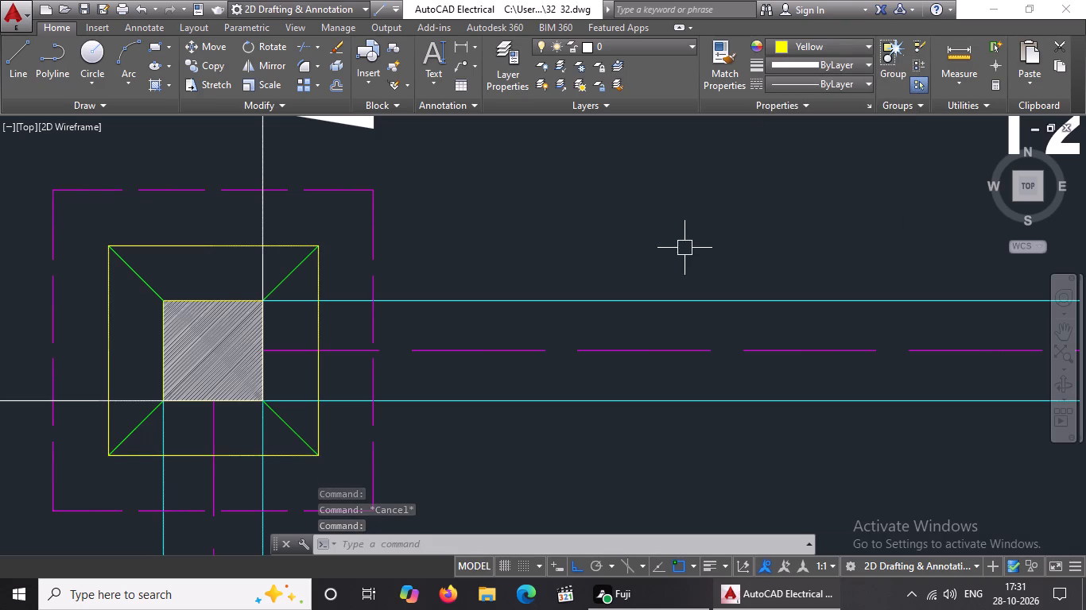
Change the top and left edges of the square outline on the top-row middle CF1 footing to yellow.
{"action": "scroll", "coordinate": [607, 247], "scroll_direction": "down", "scroll_amount": 3}
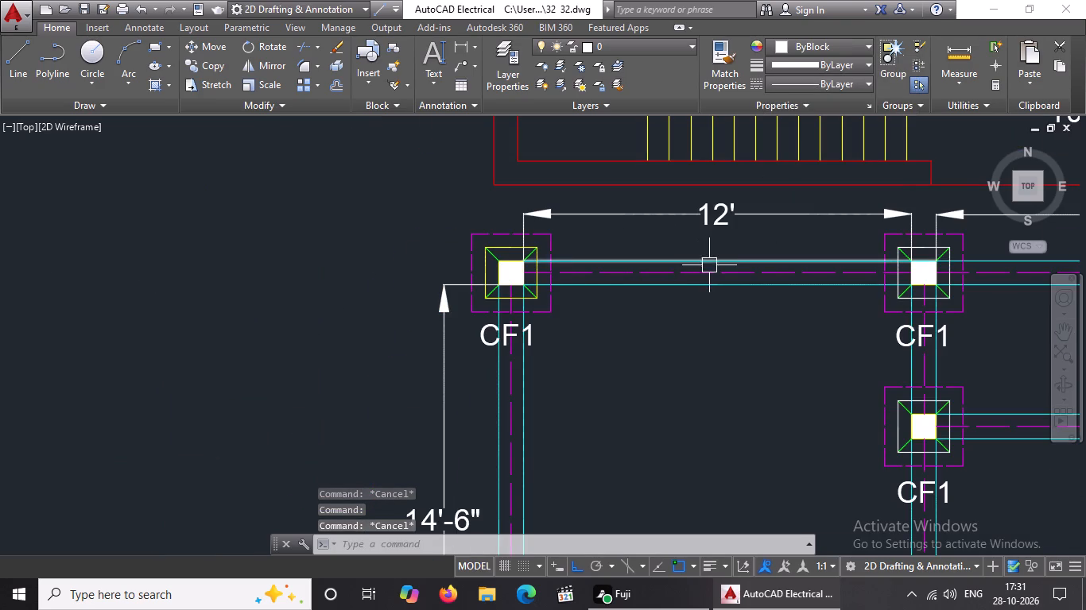
{"action": "scroll", "coordinate": [709, 268], "scroll_direction": "down", "scroll_amount": 1}
{"action": "scroll", "coordinate": [849, 265], "scroll_direction": "up", "scroll_amount": 6}
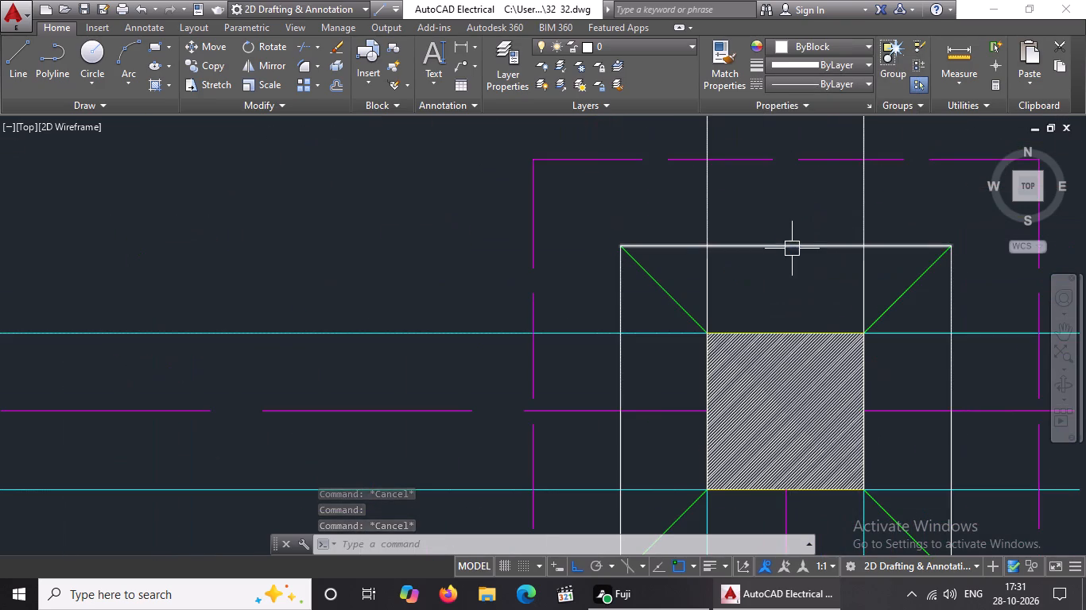
{"action": "left_click", "coordinate": [792, 249]}
{"action": "left_click_drag", "start_coordinate": [863, 44], "coordinate": [861, 51]}
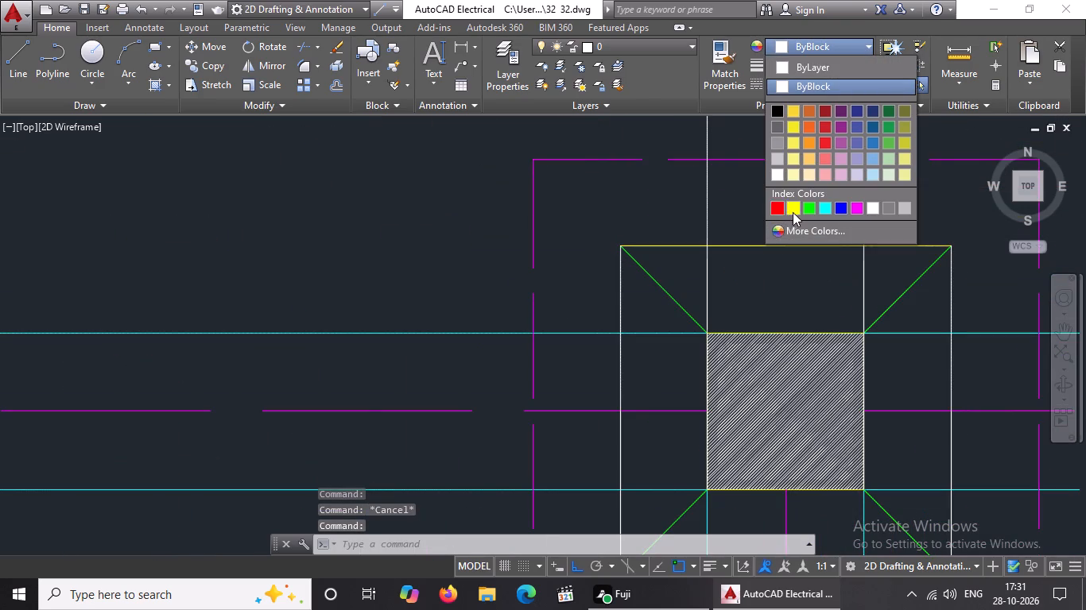
{"action": "left_click", "coordinate": [793, 206]}
{"action": "key", "text": "Escape"}
{"action": "left_click", "coordinate": [620, 348]}
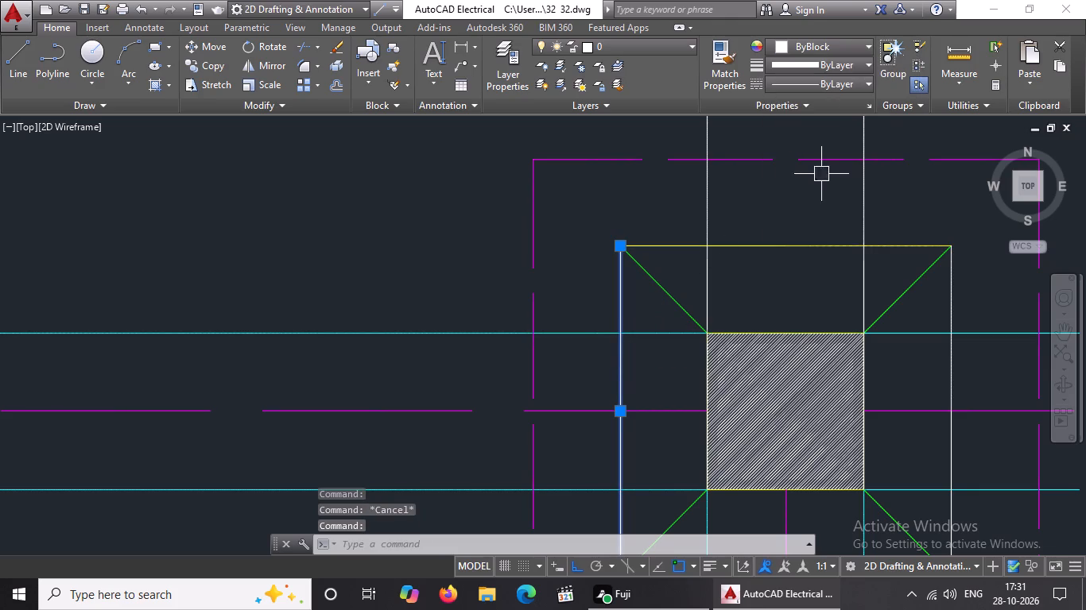
{"action": "left_click_drag", "start_coordinate": [857, 46], "coordinate": [857, 57]}
{"action": "left_click", "coordinate": [840, 49]}
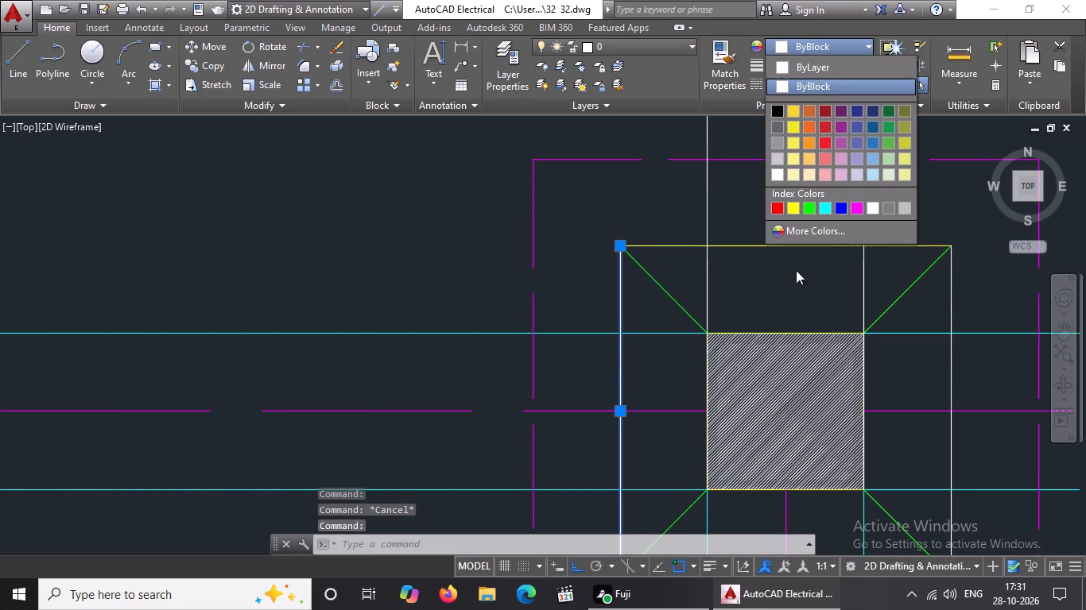
{"action": "left_click", "coordinate": [792, 208]}
{"action": "key", "text": "Escape"}
Change the right edge of the top-row middle CF1 footing's square outline to yellow.
{"action": "scroll", "coordinate": [754, 271], "scroll_direction": "down", "scroll_amount": 2}
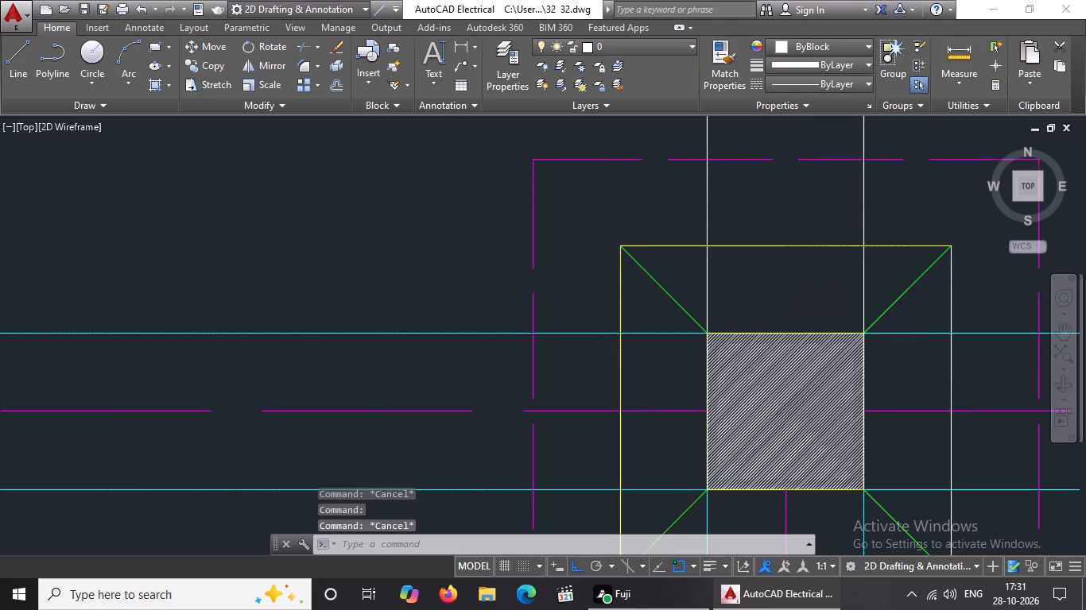
{"action": "left_click", "coordinate": [825, 313]}
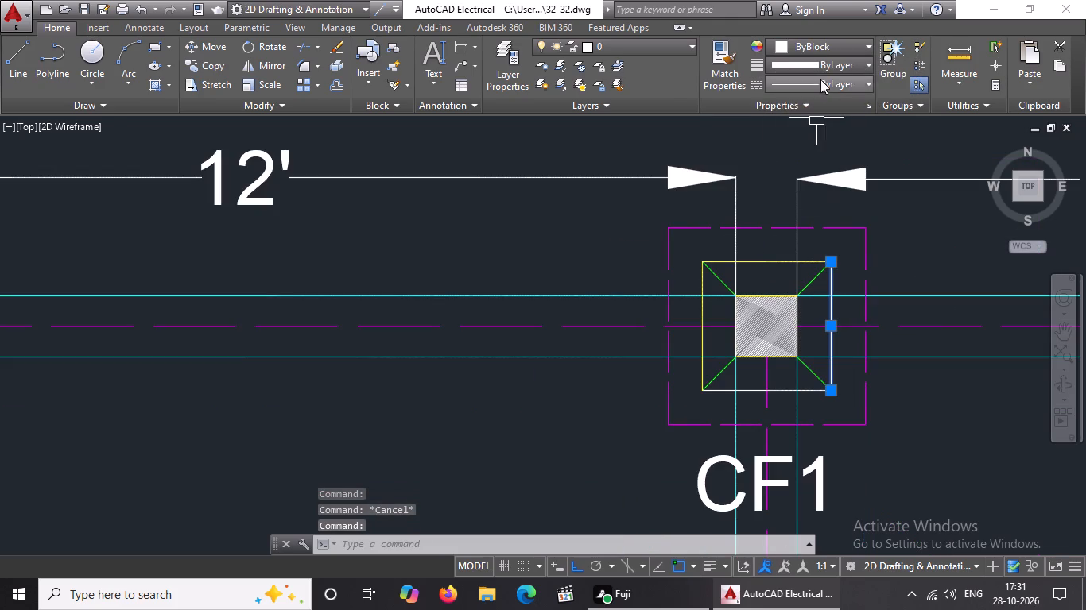
{"action": "left_click", "coordinate": [825, 48]}
{"action": "left_click", "coordinate": [791, 207]}
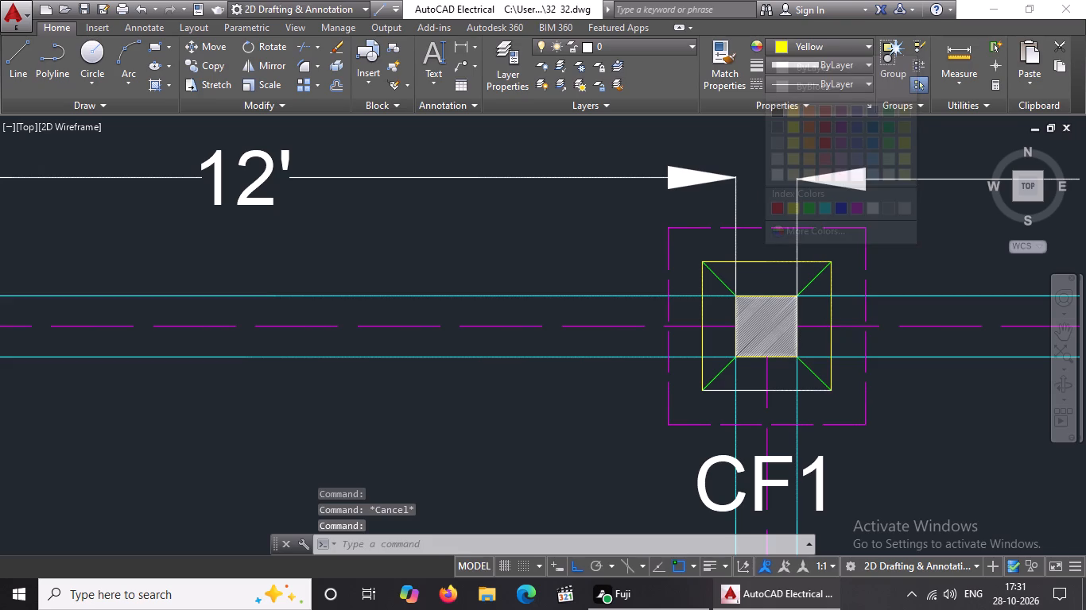
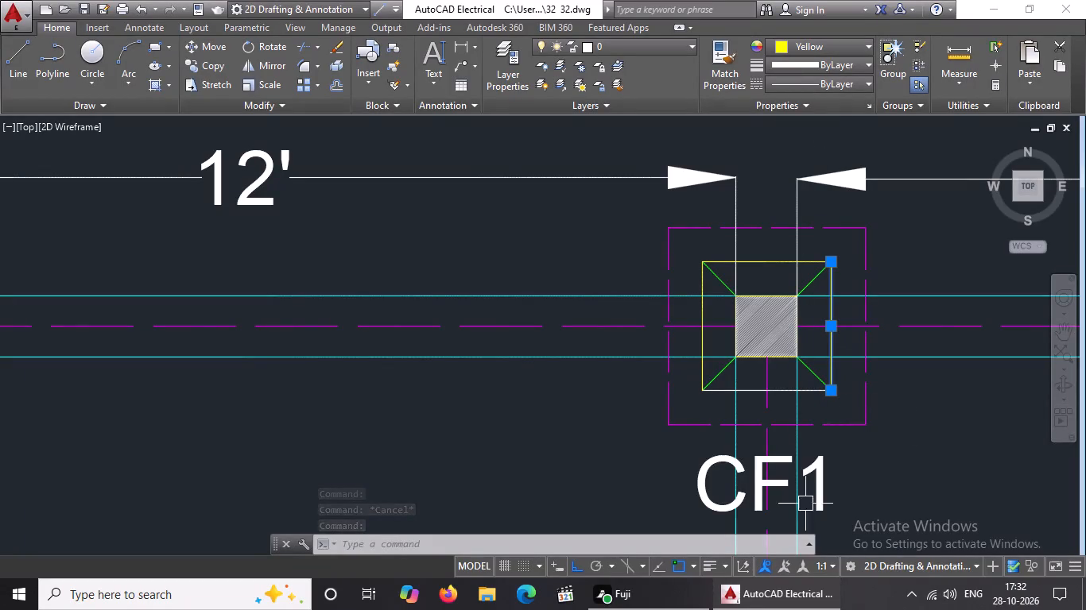
Change the bottom edge of the solid square around the column at the middle top-row CF1 footing to yellow.
{"action": "left_click", "coordinate": [777, 394]}
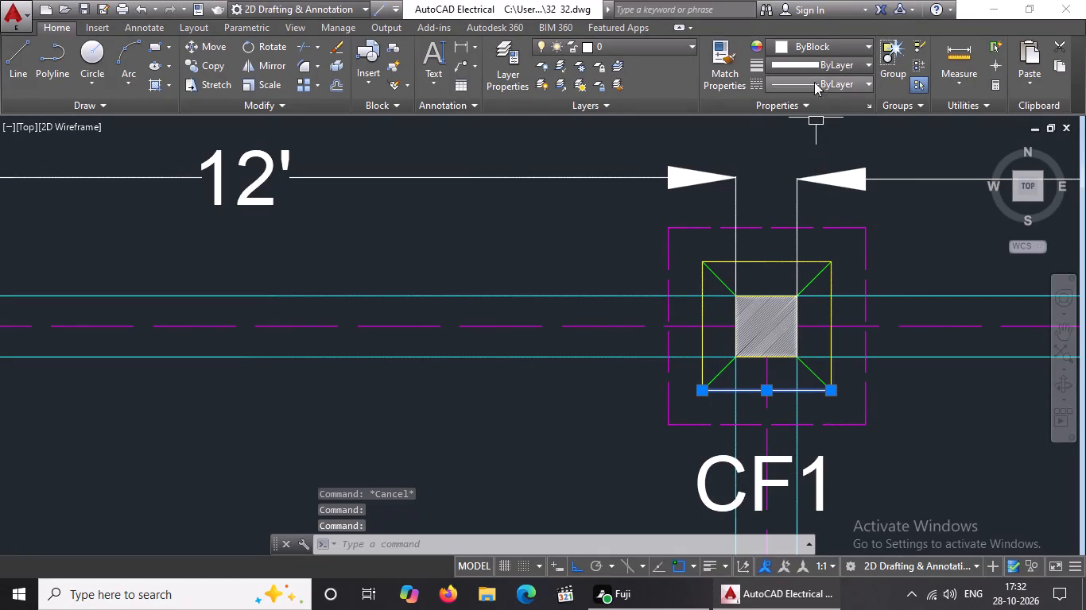
{"action": "left_click", "coordinate": [825, 38]}
{"action": "left_click_drag", "start_coordinate": [789, 204], "coordinate": [792, 214]}
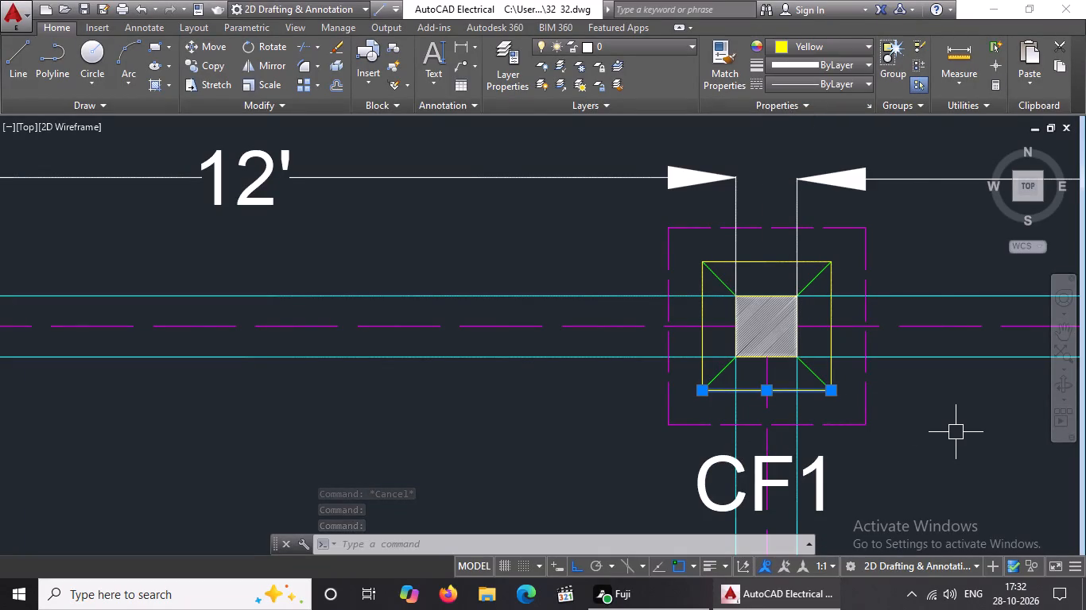
{"action": "key", "text": "Escape"}
Recolor the top and right edges of the solid square around the column yellow at the top-row CF1 footing ending the 11' span.
{"action": "scroll", "coordinate": [955, 434], "scroll_direction": "down", "scroll_amount": 3}
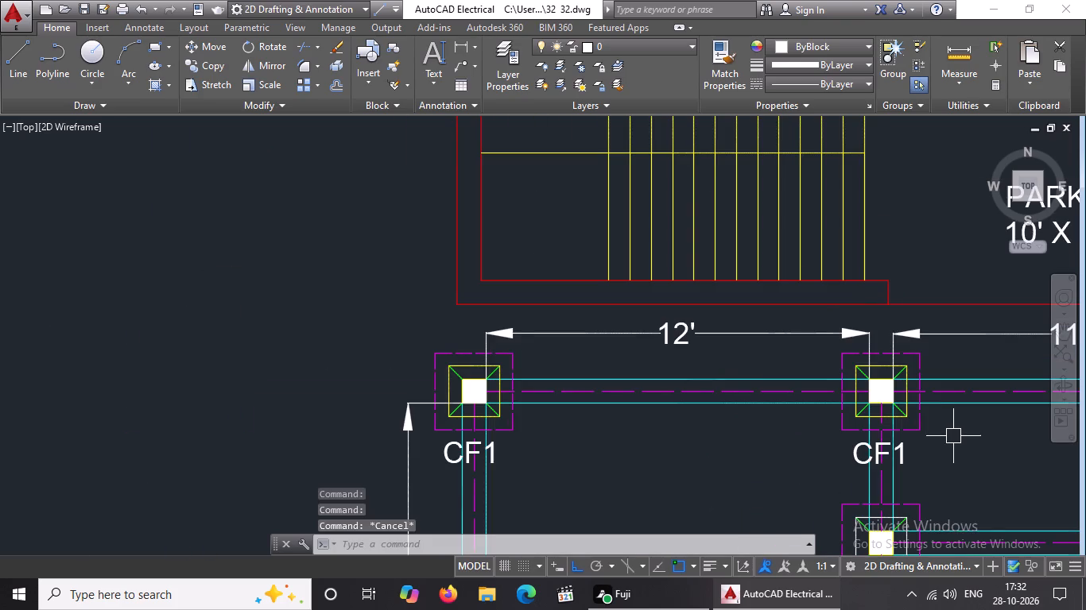
{"action": "middle_click_drag", "start_coordinate": [948, 436], "coordinate": [743, 396]}
{"action": "scroll", "coordinate": [792, 384], "scroll_direction": "down", "scroll_amount": 1}
{"action": "scroll", "coordinate": [996, 351], "scroll_direction": "up", "scroll_amount": 1}
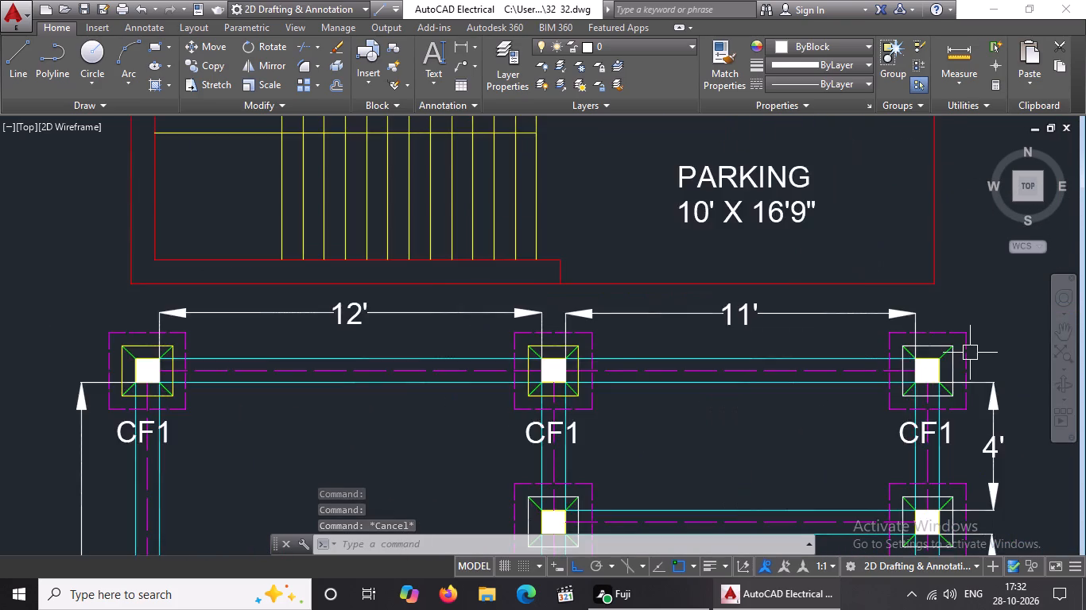
{"action": "scroll", "coordinate": [965, 353], "scroll_direction": "up", "scroll_amount": 2}
{"action": "left_click", "coordinate": [876, 342]}
{"action": "left_click", "coordinate": [833, 44]}
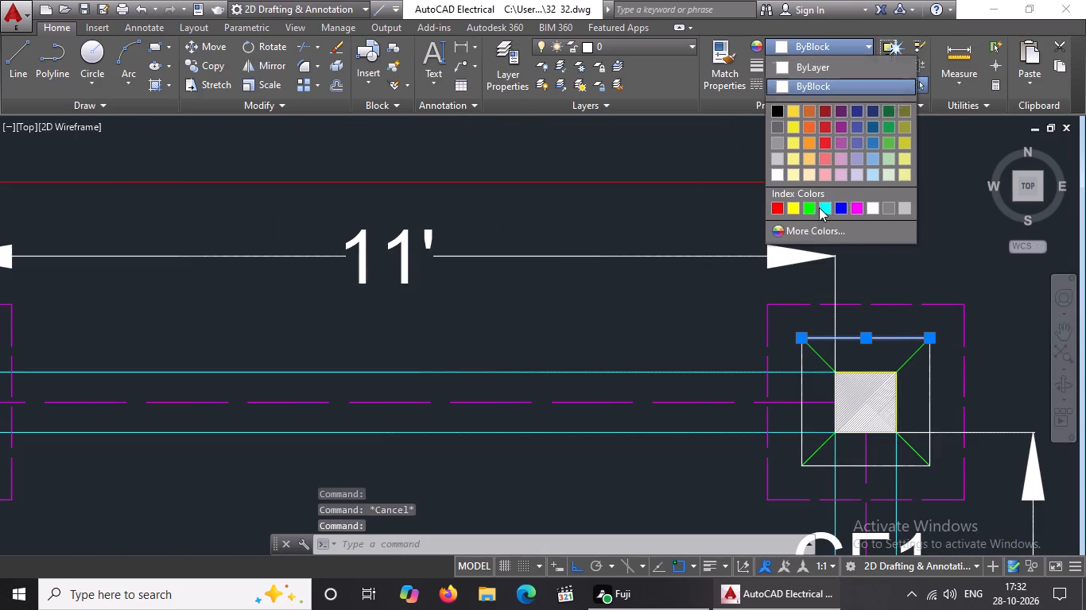
{"action": "left_click", "coordinate": [793, 205]}
{"action": "key", "text": "Escape"}
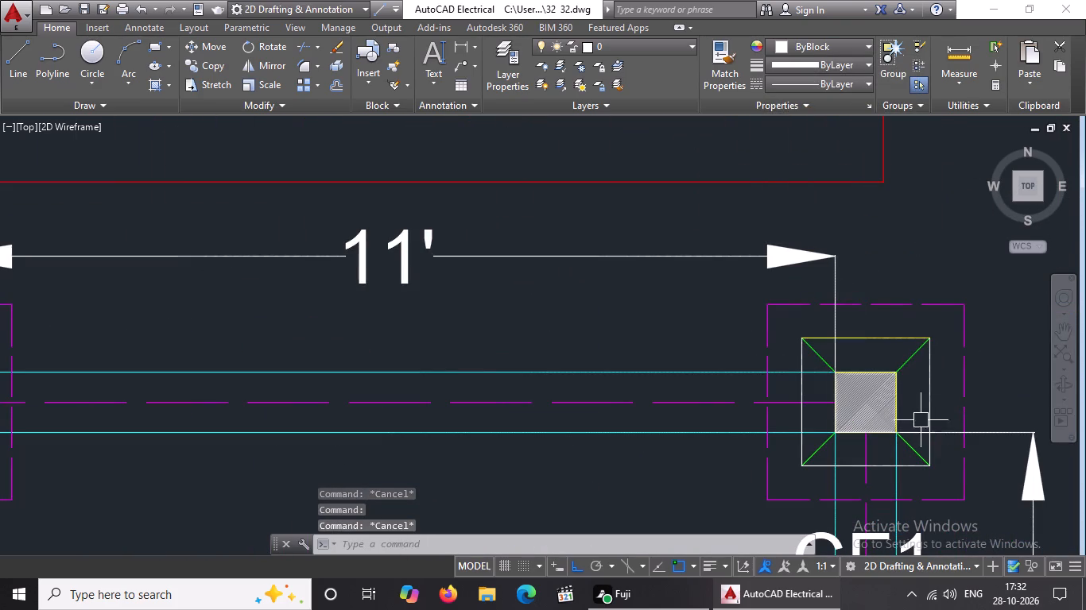
{"action": "left_click", "coordinate": [933, 372]}
{"action": "left_click", "coordinate": [842, 45]}
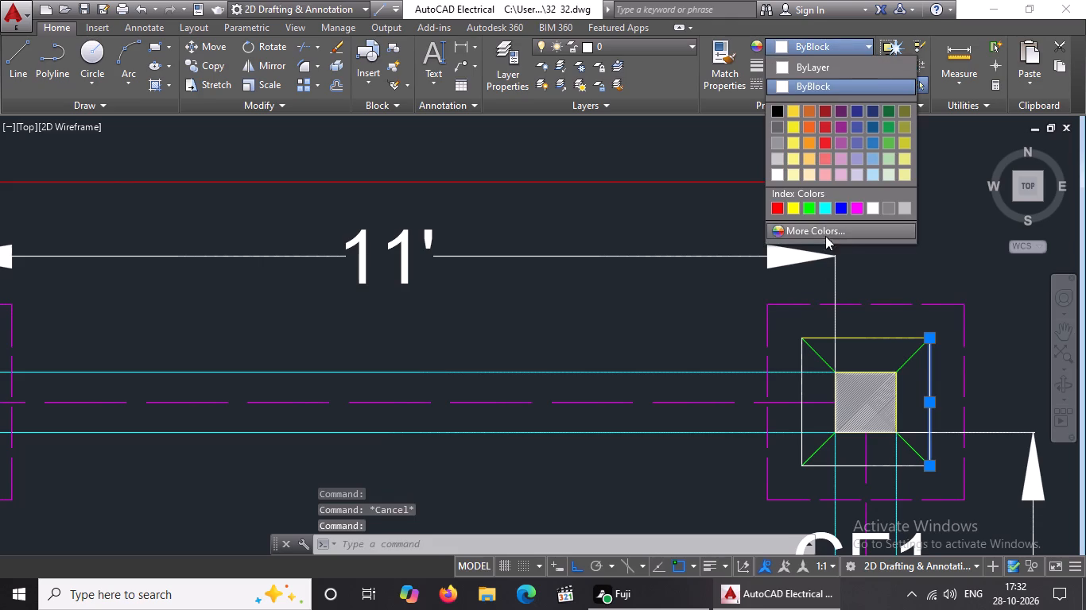
{"action": "left_click", "coordinate": [790, 206]}
{"action": "key", "text": "Escape"}
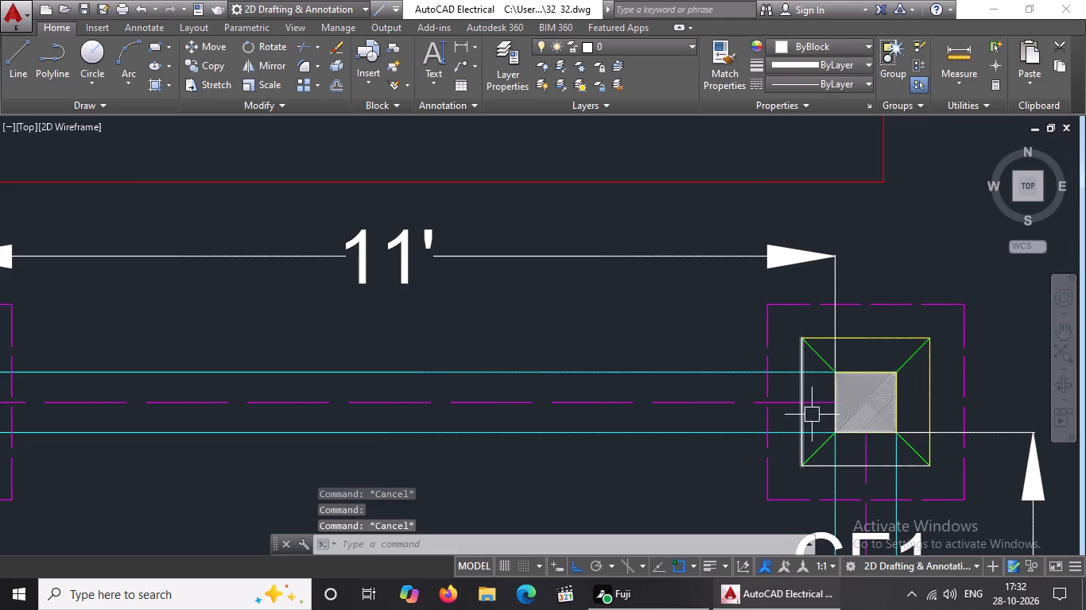
Recolor the left and bottom edges of that same top-right CF1 footing square yellow.
{"action": "left_click", "coordinate": [806, 421]}
{"action": "left_click", "coordinate": [858, 55]}
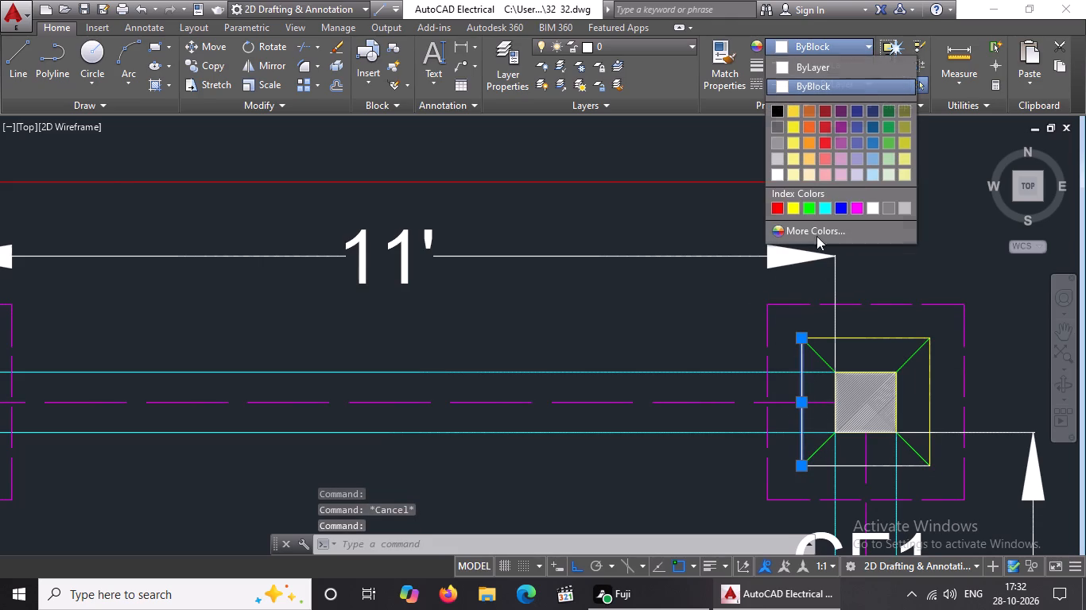
{"action": "left_click", "coordinate": [793, 207]}
{"action": "key", "text": "Escape"}
{"action": "scroll", "coordinate": [844, 468], "scroll_direction": "up", "scroll_amount": 2}
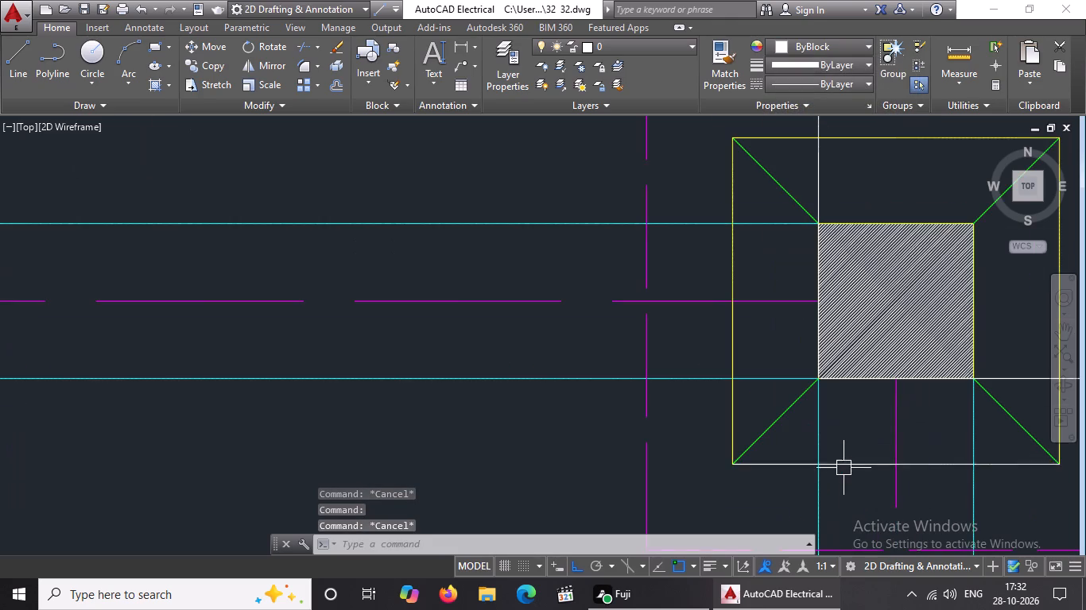
{"action": "left_click", "coordinate": [844, 464]}
{"action": "left_click", "coordinate": [824, 39]}
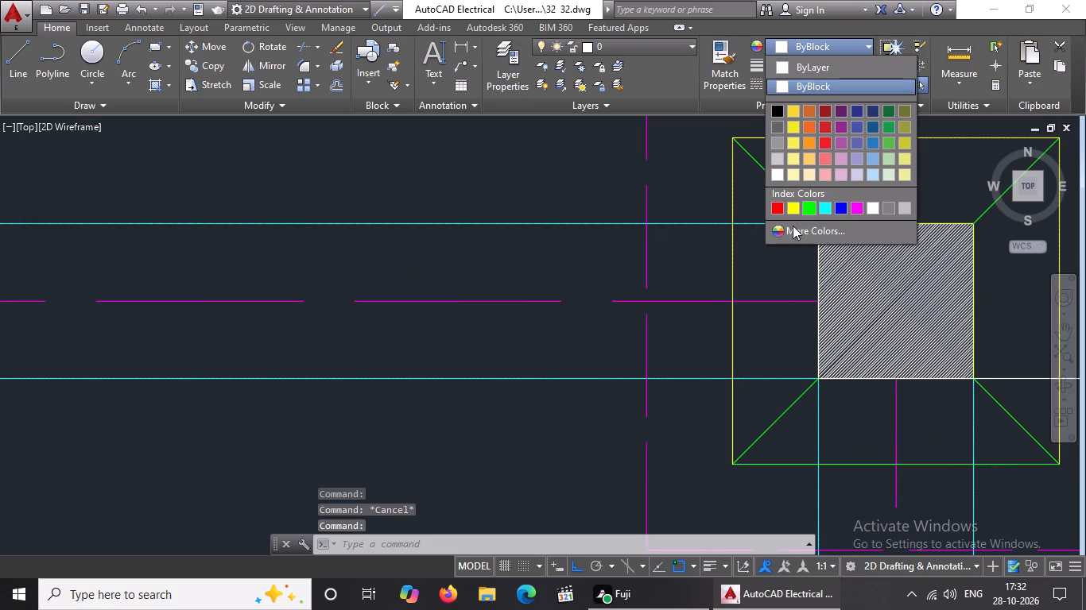
{"action": "left_click", "coordinate": [795, 203]}
{"action": "scroll", "coordinate": [745, 290], "scroll_direction": "down", "scroll_amount": 3}
{"action": "key", "text": "Escape"}
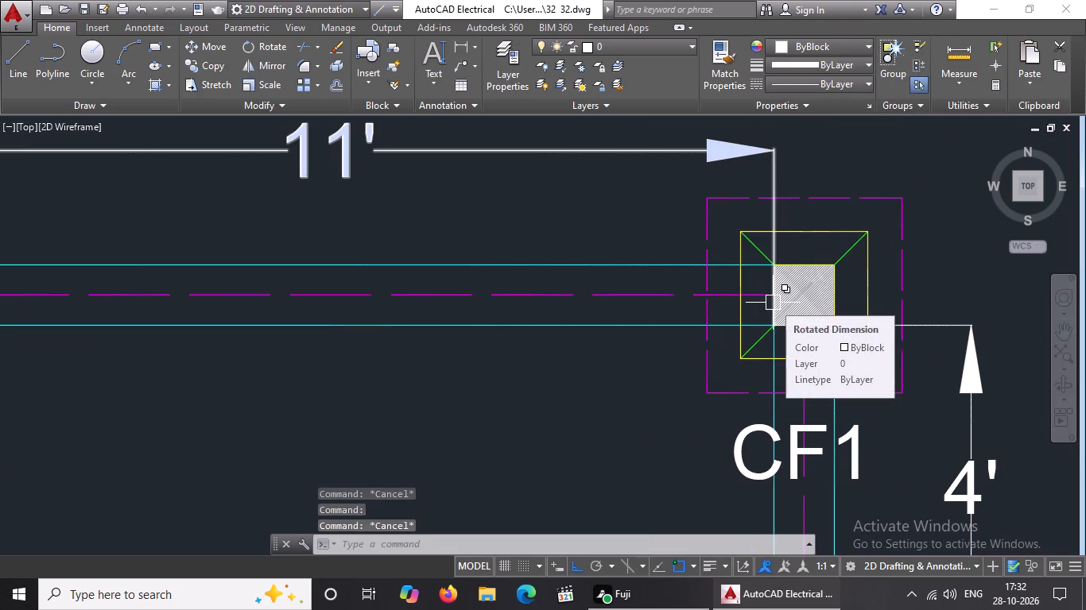
Change the top edge of the white square at the middle CF1 footing in the second row to yellow.
{"action": "scroll", "coordinate": [784, 290], "scroll_direction": "down", "scroll_amount": 2}
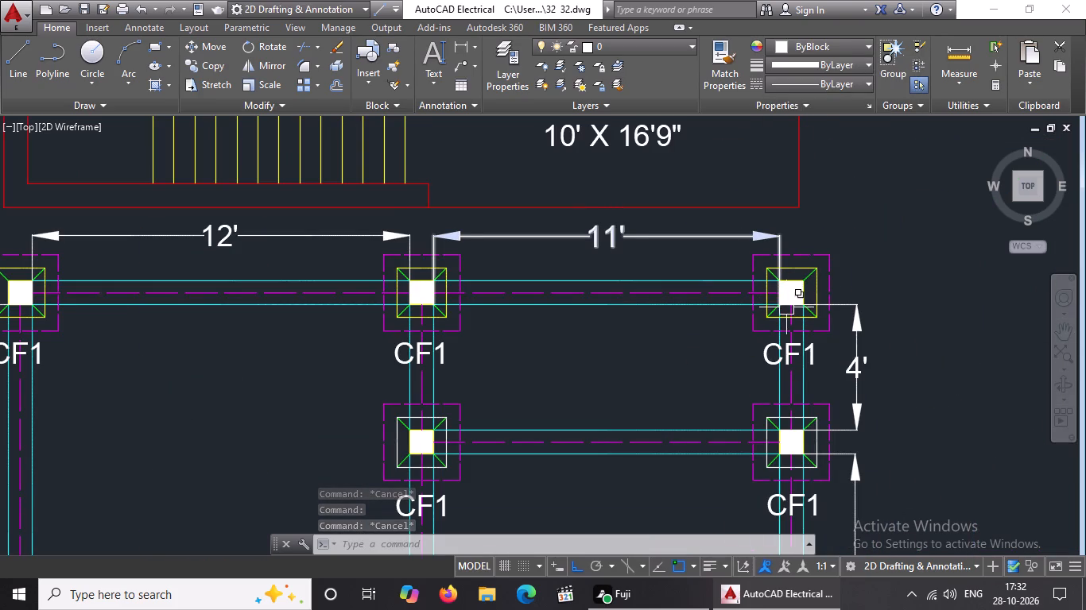
{"action": "scroll", "coordinate": [770, 464], "scroll_direction": "up", "scroll_amount": 2}
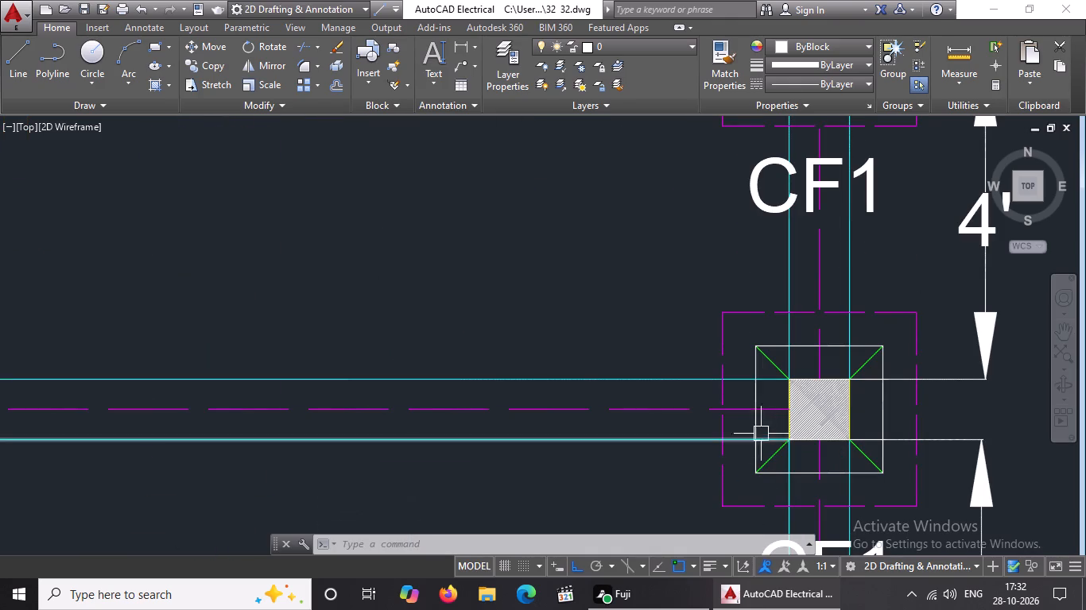
{"action": "scroll", "coordinate": [817, 363], "scroll_direction": "up", "scroll_amount": 2}
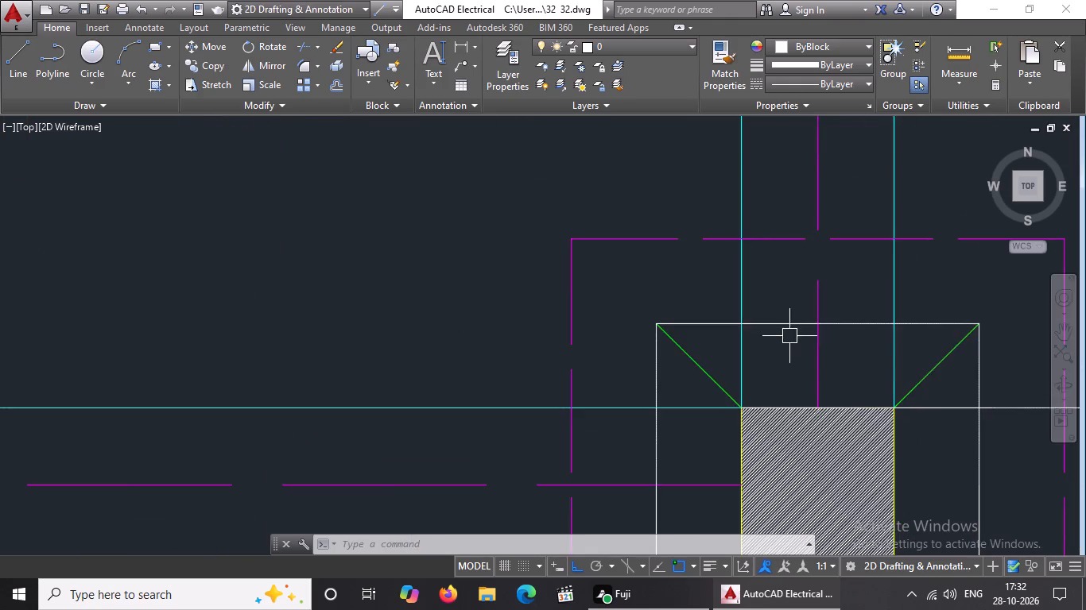
{"action": "scroll", "coordinate": [789, 334], "scroll_direction": "down", "scroll_amount": 5}
{"action": "scroll", "coordinate": [416, 349], "scroll_direction": "down", "scroll_amount": 2}
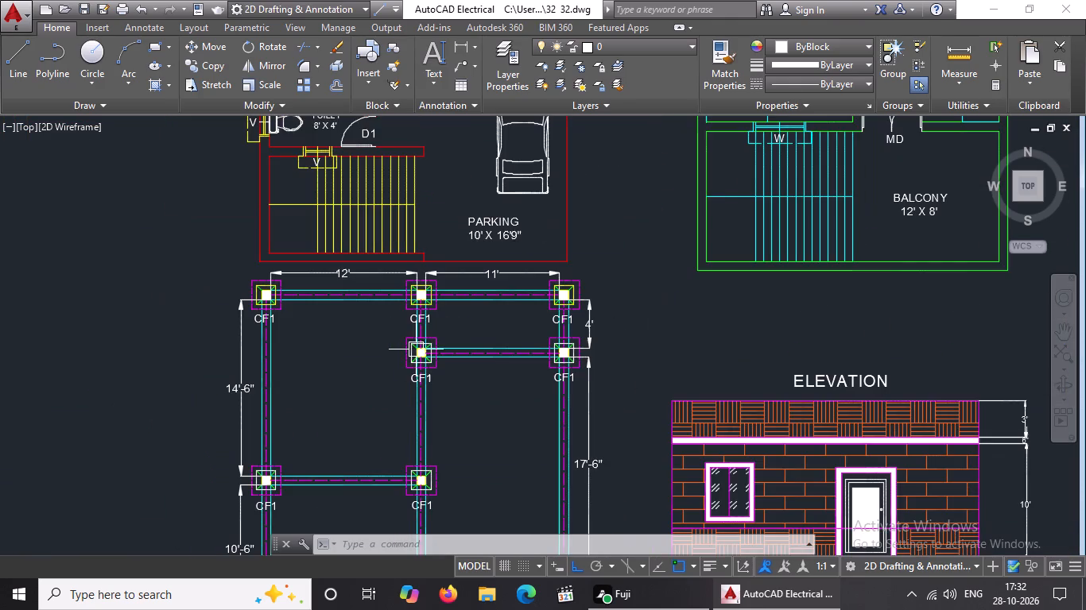
{"action": "scroll", "coordinate": [398, 367], "scroll_direction": "up", "scroll_amount": 4}
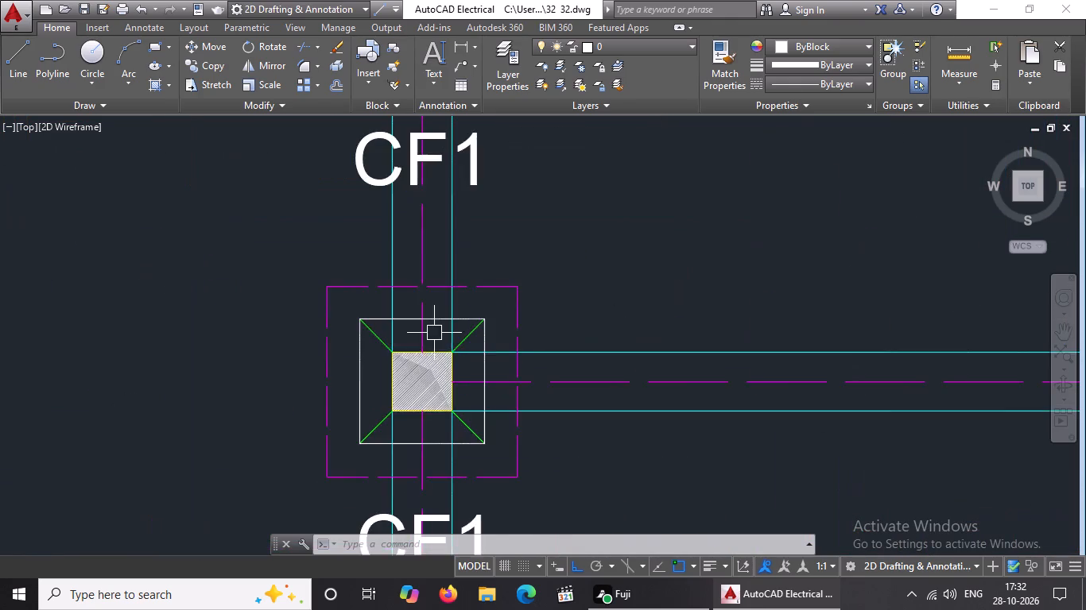
{"action": "scroll", "coordinate": [434, 333], "scroll_direction": "up", "scroll_amount": 3}
{"action": "left_click", "coordinate": [439, 272]}
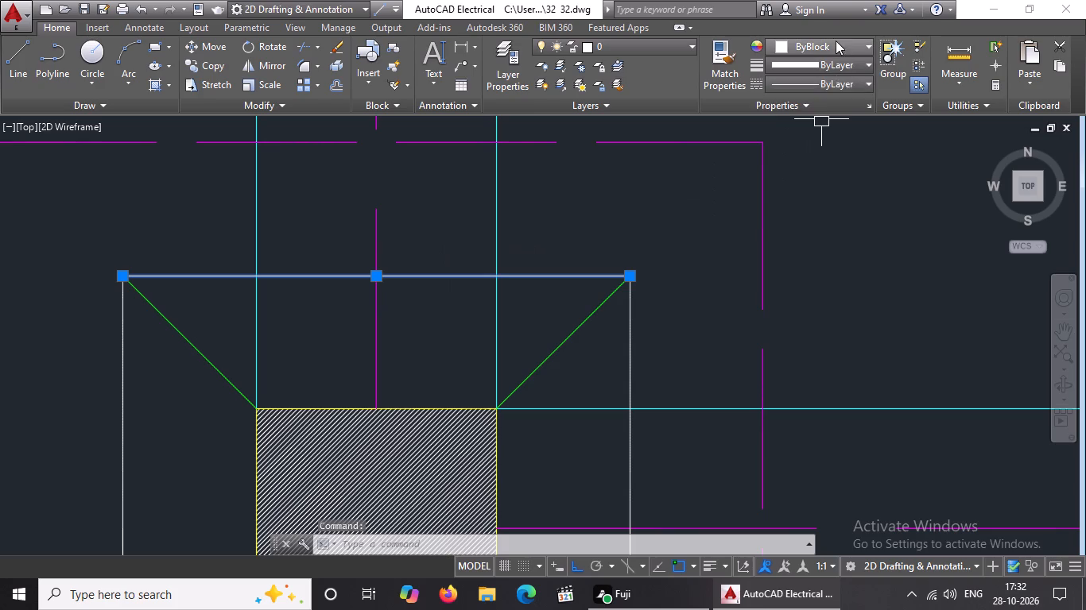
{"action": "left_click", "coordinate": [836, 41]}
{"action": "left_click", "coordinate": [794, 208]}
{"action": "scroll", "coordinate": [673, 347], "scroll_direction": "down", "scroll_amount": 3}
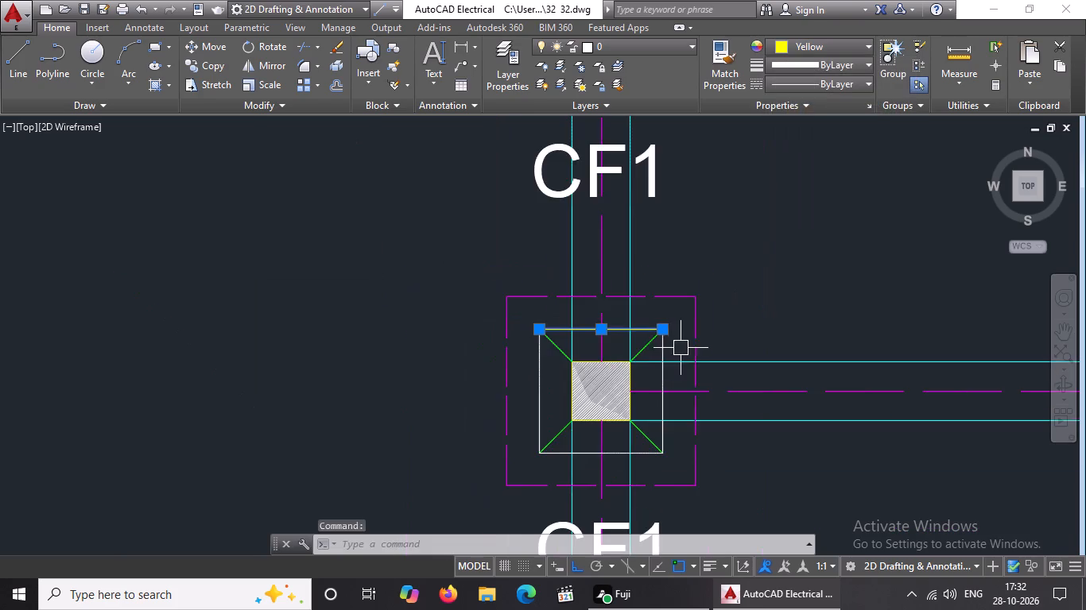
{"action": "scroll", "coordinate": [699, 337], "scroll_direction": "down", "scroll_amount": 3}
{"action": "key", "text": "Escape"}
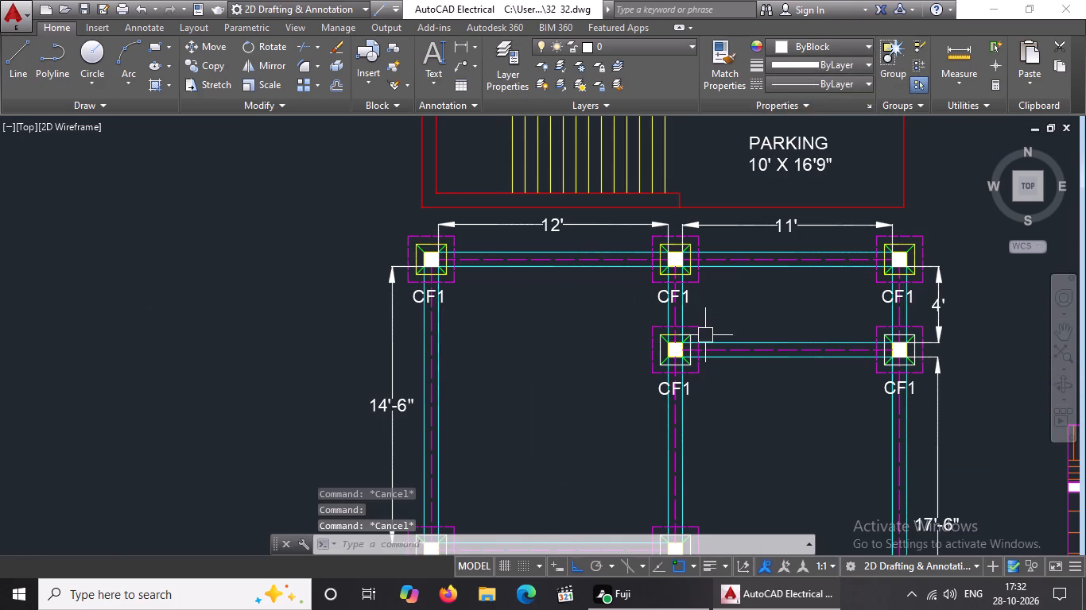
Recolor the right and left edges of the second-row middle CF1 footing square yellow.
{"action": "scroll", "coordinate": [692, 359], "scroll_direction": "up", "scroll_amount": 5}
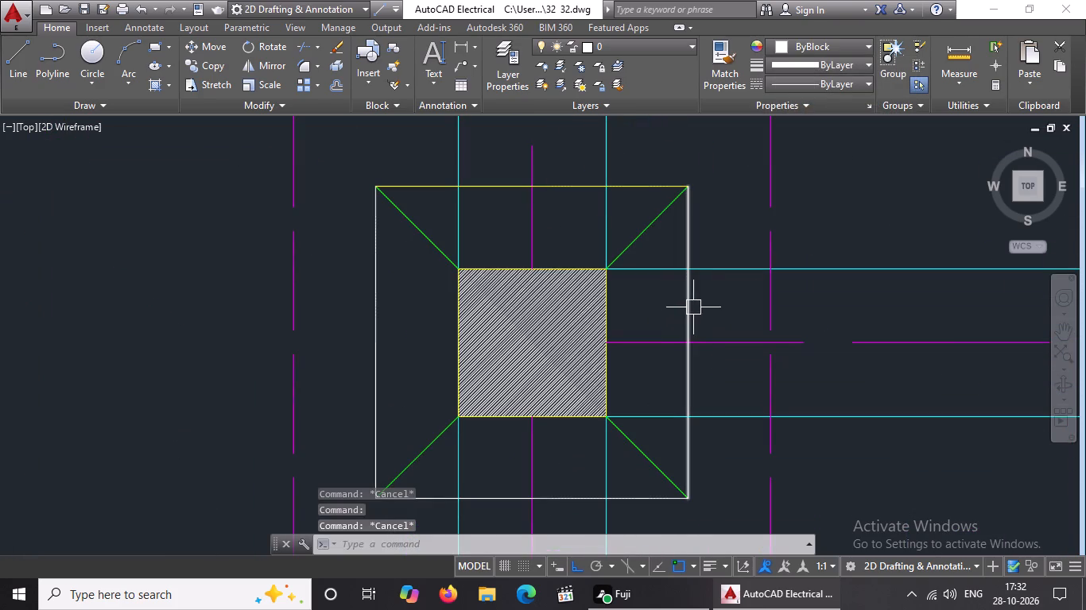
{"action": "left_click", "coordinate": [688, 315]}
{"action": "left_click", "coordinate": [840, 50]}
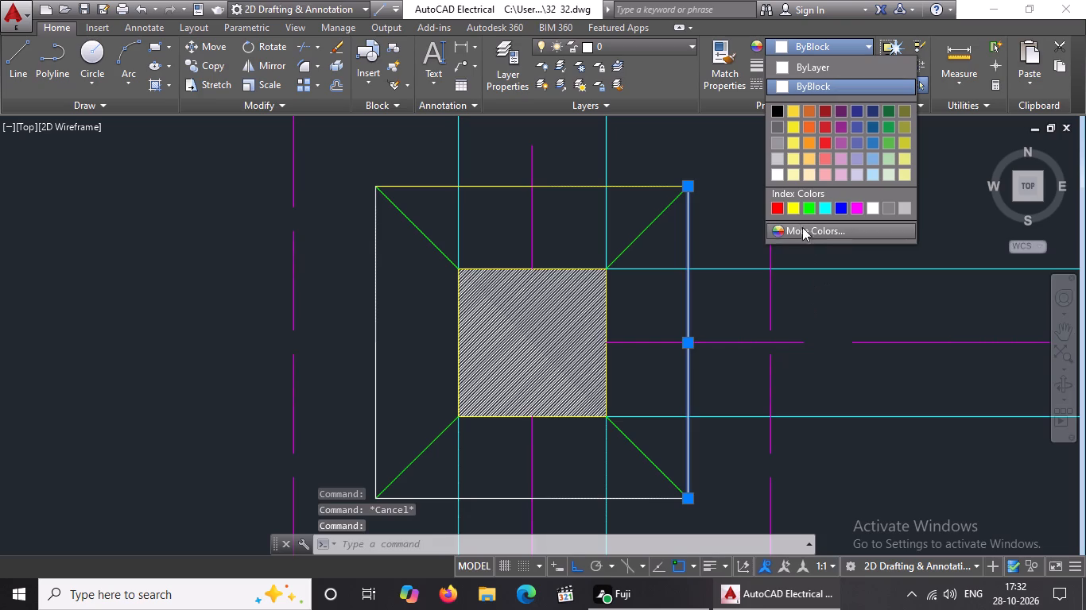
{"action": "left_click", "coordinate": [791, 207]}
{"action": "key", "text": "Escape"}
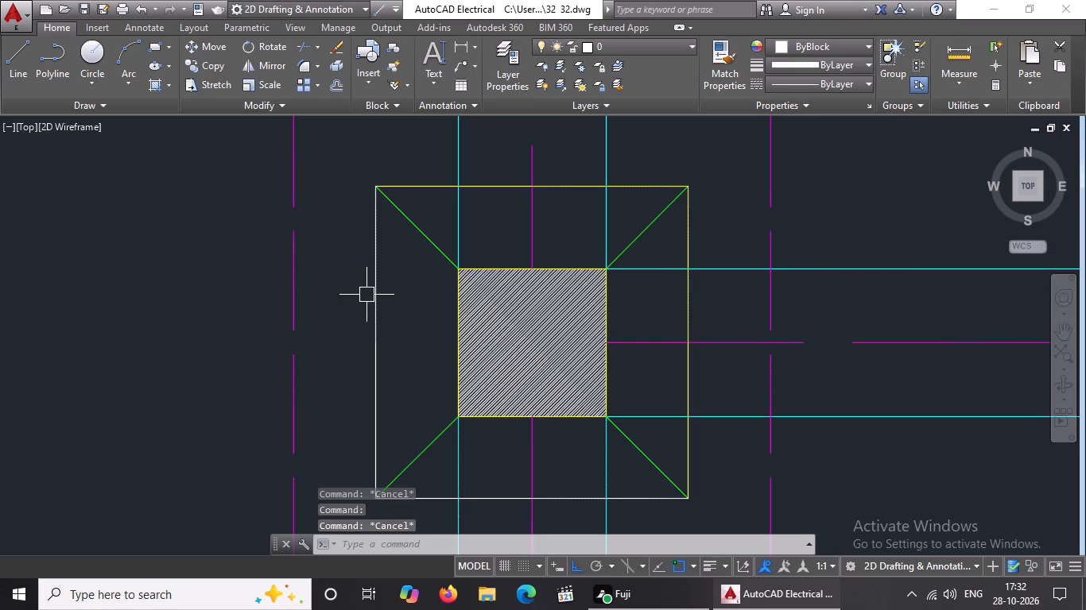
{"action": "left_click", "coordinate": [367, 294]}
{"action": "left_click", "coordinate": [370, 297]}
{"action": "left_click", "coordinate": [374, 283]}
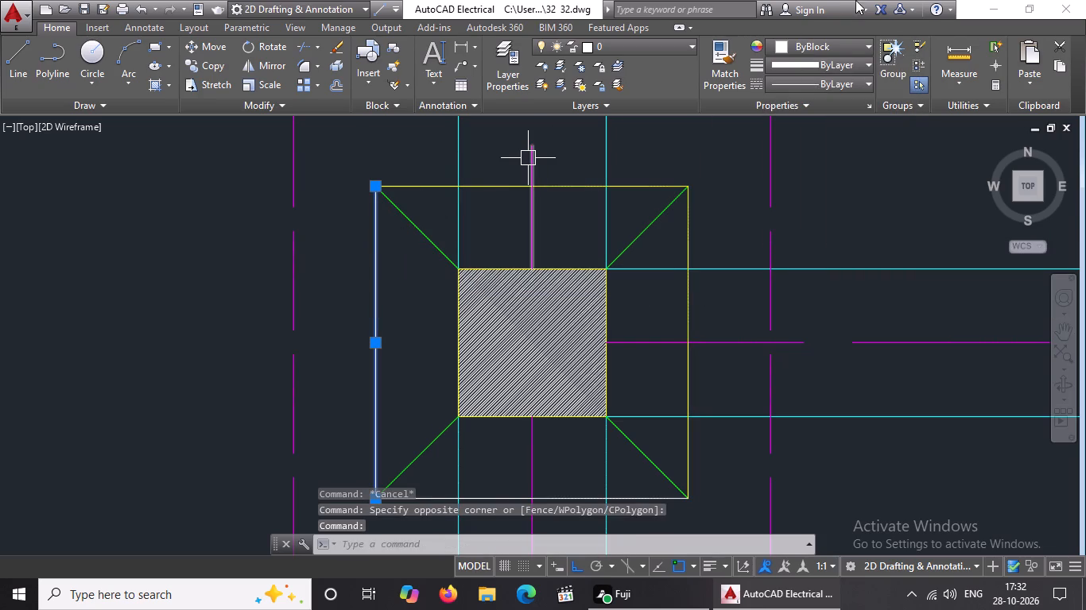
{"action": "left_click", "coordinate": [838, 48]}
{"action": "left_click", "coordinate": [793, 205]}
{"action": "key", "text": "Escape"}
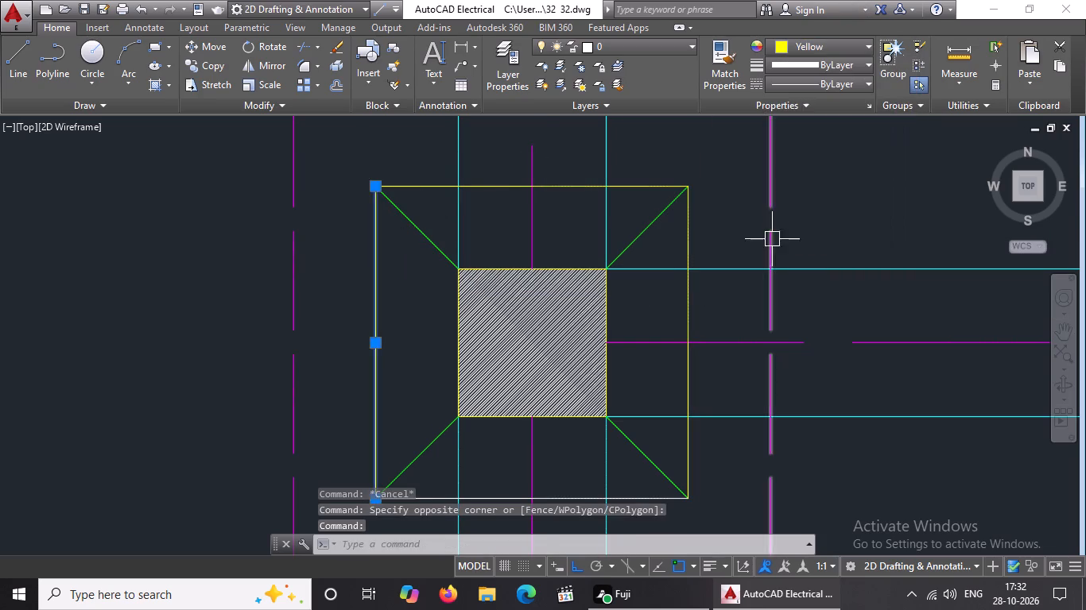
Change the bottom edge of the second-row middle CF1 footing square to yellow.
{"action": "scroll", "coordinate": [690, 227], "scroll_direction": "down", "scroll_amount": 1}
{"action": "left_click_drag", "start_coordinate": [618, 404], "coordinate": [627, 391]}
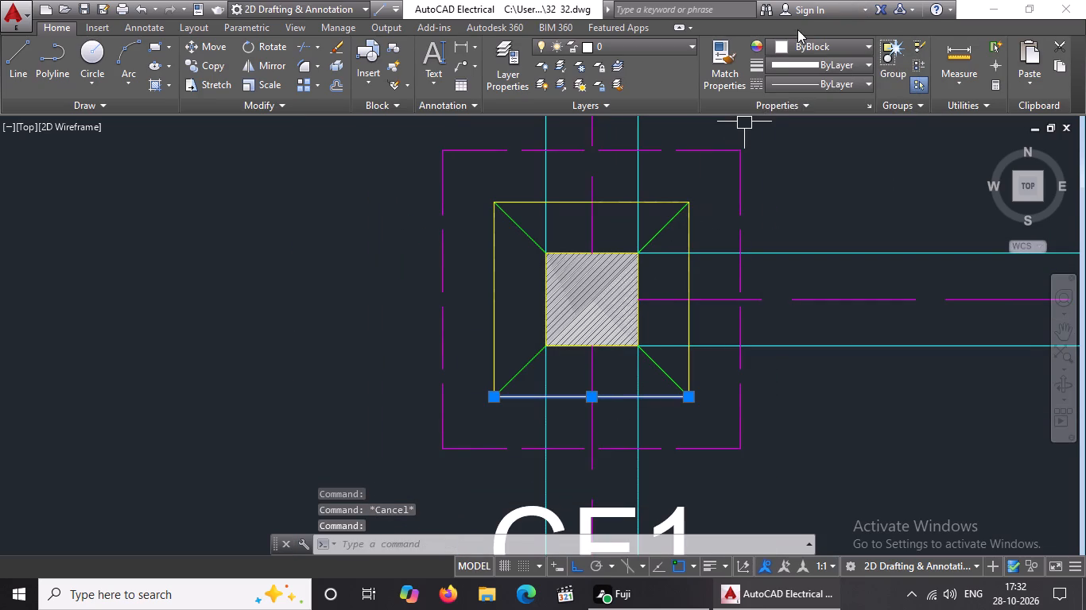
{"action": "left_click", "coordinate": [794, 48]}
{"action": "left_click_drag", "start_coordinate": [790, 203], "coordinate": [787, 214]}
{"action": "scroll", "coordinate": [694, 279], "scroll_direction": "down", "scroll_amount": 5}
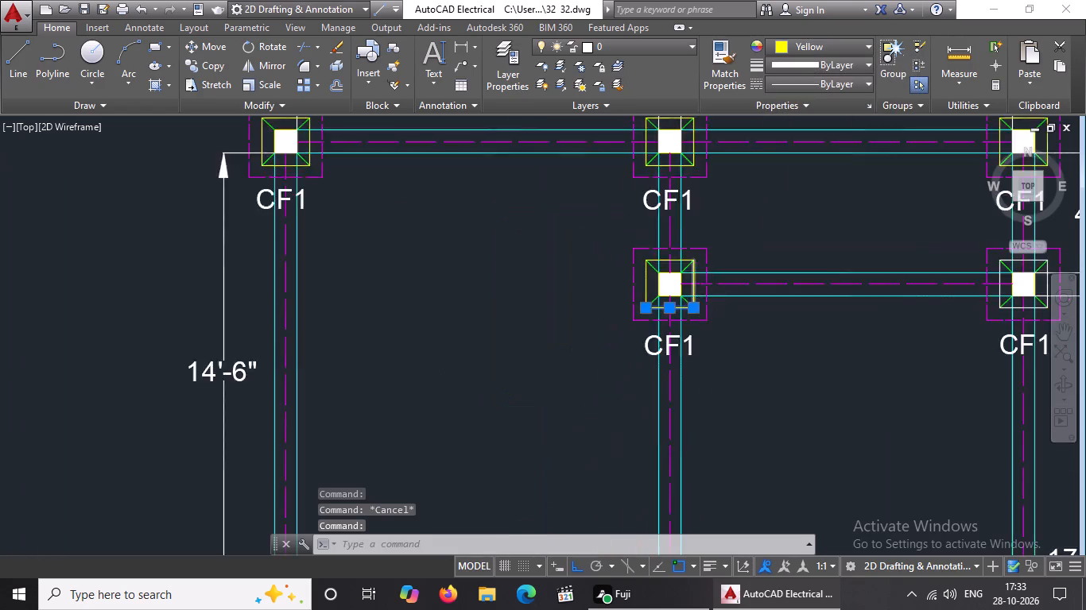
{"action": "key", "text": "Escape"}
Change the right edge of the white square at the second-row right CF1 footing to yellow.
{"action": "scroll", "coordinate": [944, 297], "scroll_direction": "up", "scroll_amount": 2}
{"action": "scroll", "coordinate": [851, 276], "scroll_direction": "up", "scroll_amount": 2}
{"action": "left_click", "coordinate": [902, 247]}
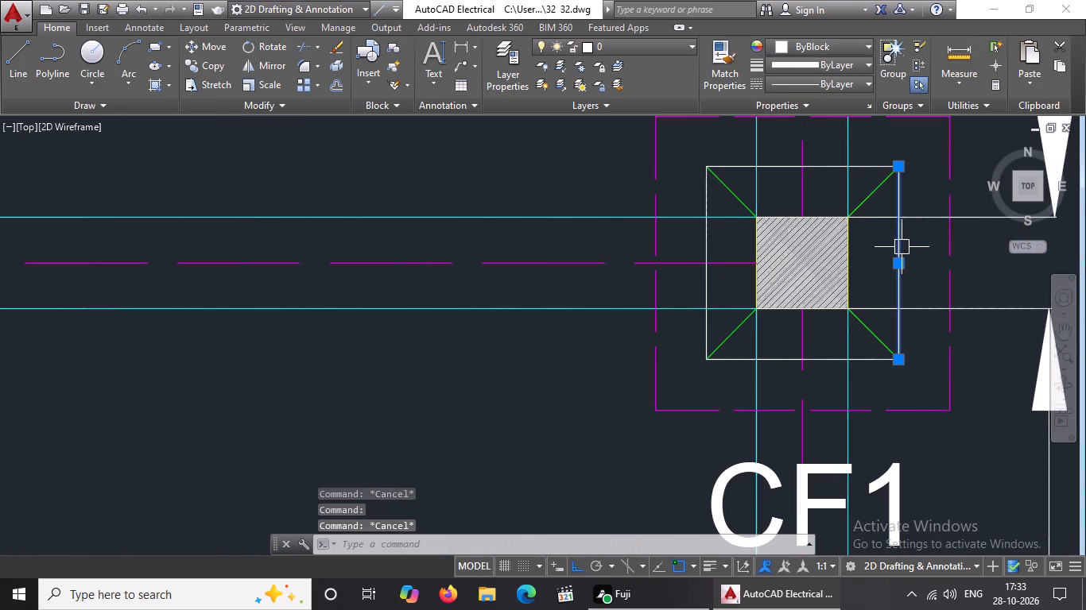
{"action": "left_click", "coordinate": [844, 40]}
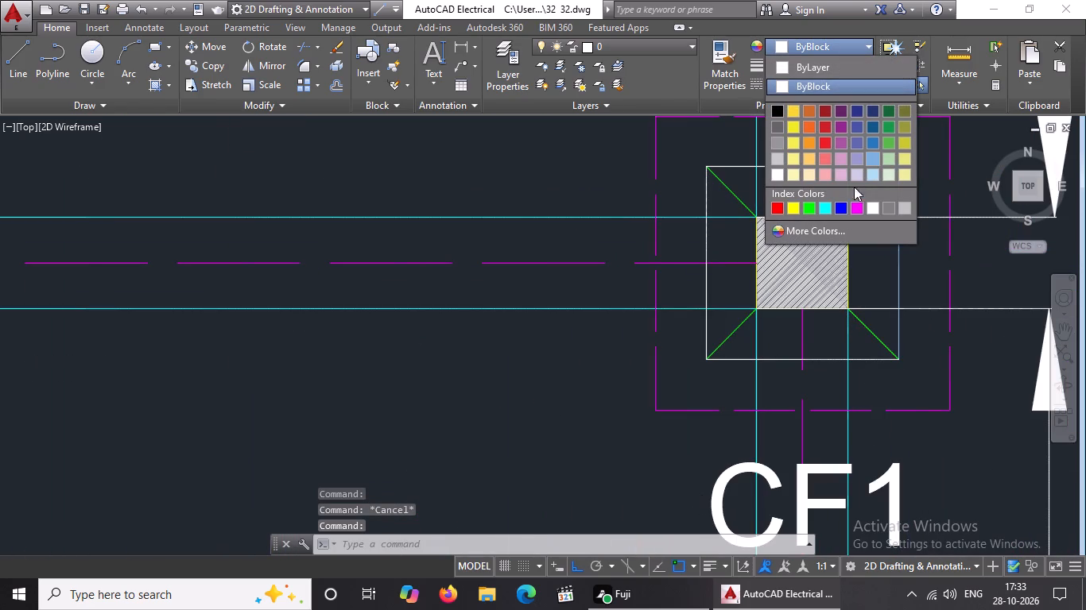
{"action": "left_click_drag", "start_coordinate": [793, 203], "coordinate": [791, 211]}
{"action": "key", "text": "Escape"}
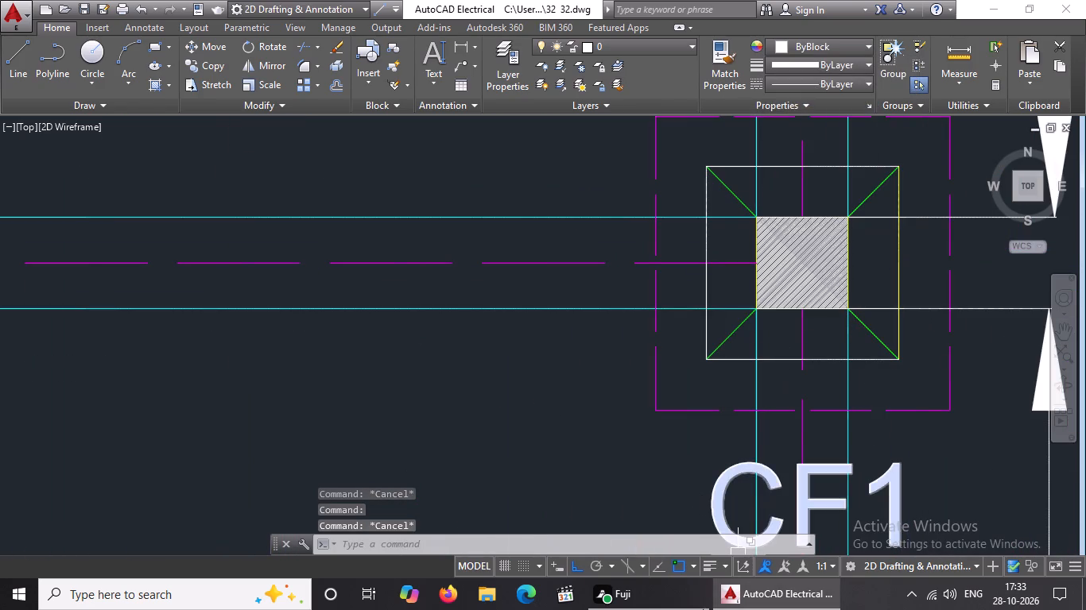
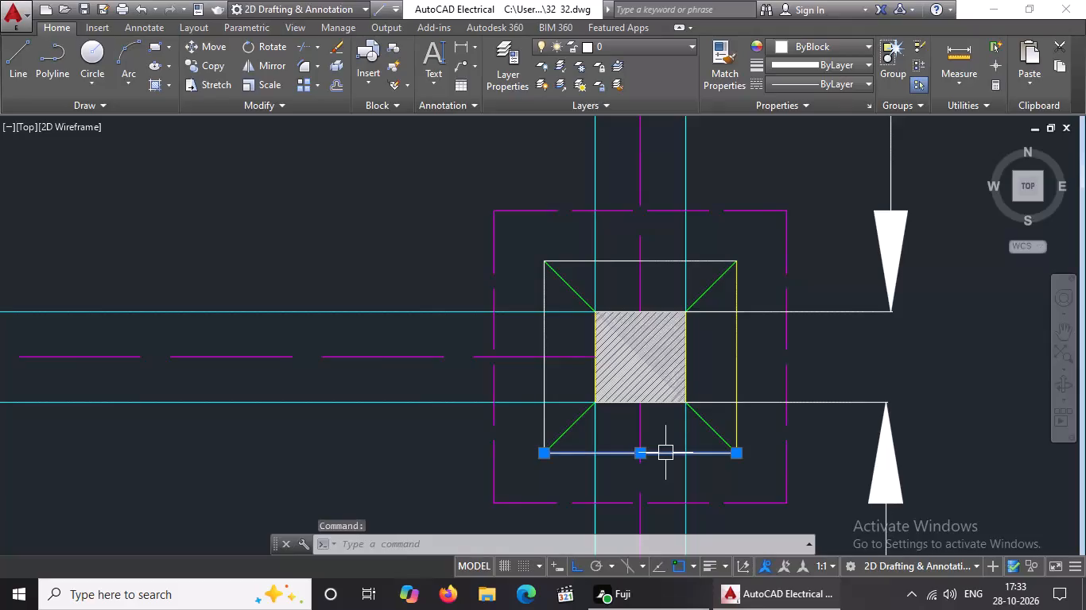
Recolor the bottom, top and left edges of the second-row right CF1 footing square yellow.
{"action": "left_click", "coordinate": [805, 52]}
{"action": "left_click", "coordinate": [793, 207]}
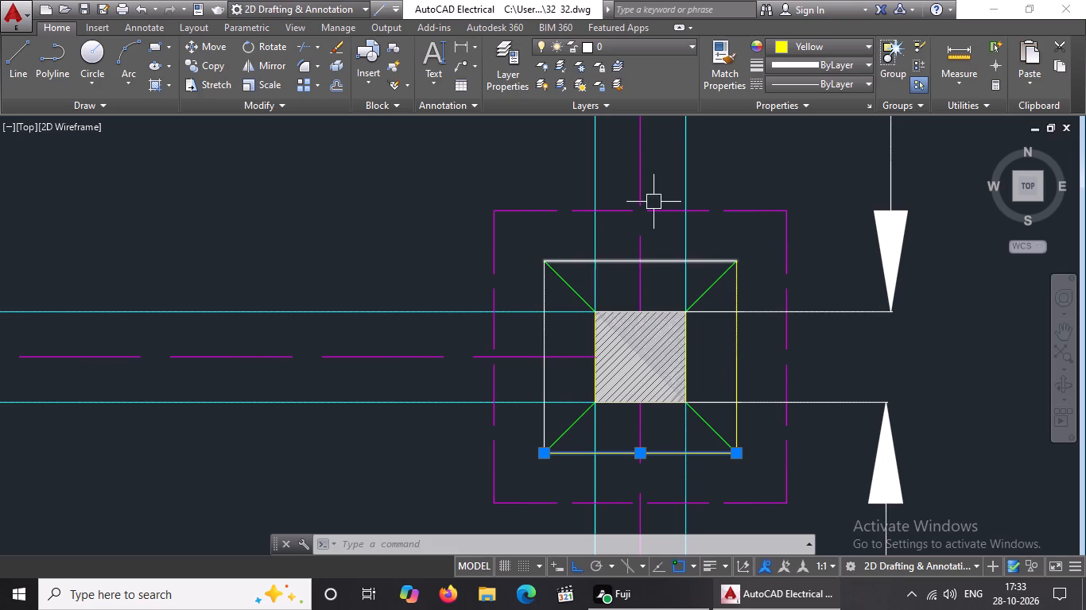
{"action": "left_click", "coordinate": [623, 264]}
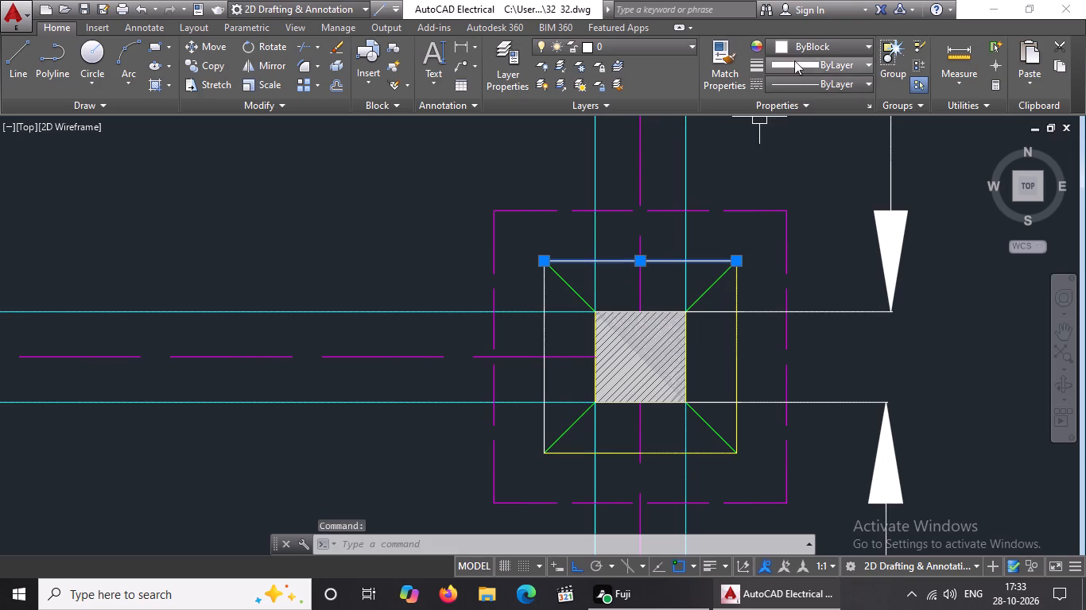
{"action": "left_click", "coordinate": [801, 40]}
{"action": "left_click", "coordinate": [789, 206]}
{"action": "key", "text": "Escape"}
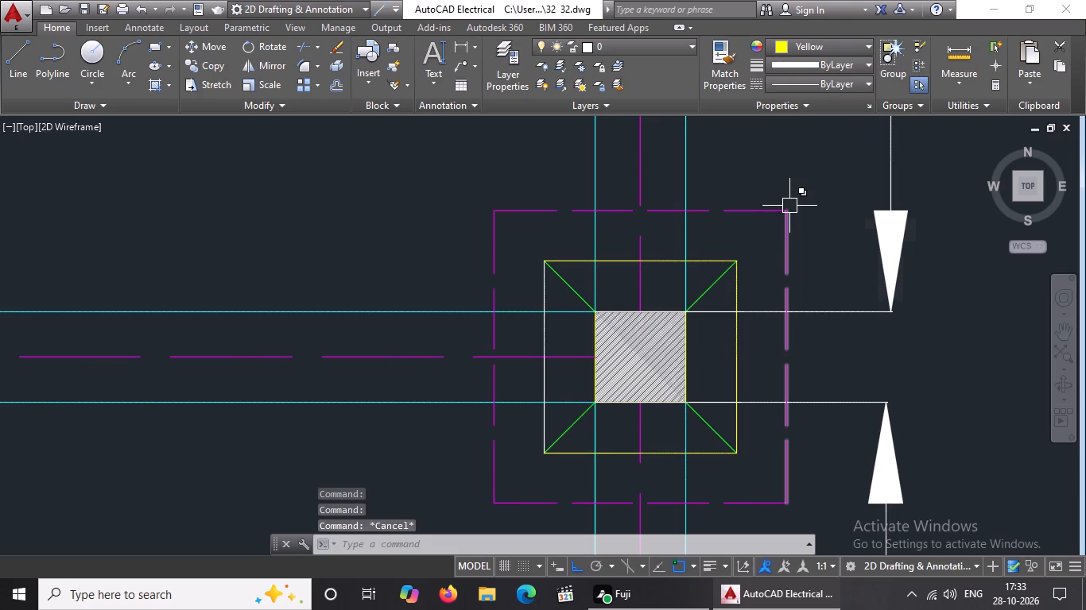
{"action": "left_click", "coordinate": [542, 338]}
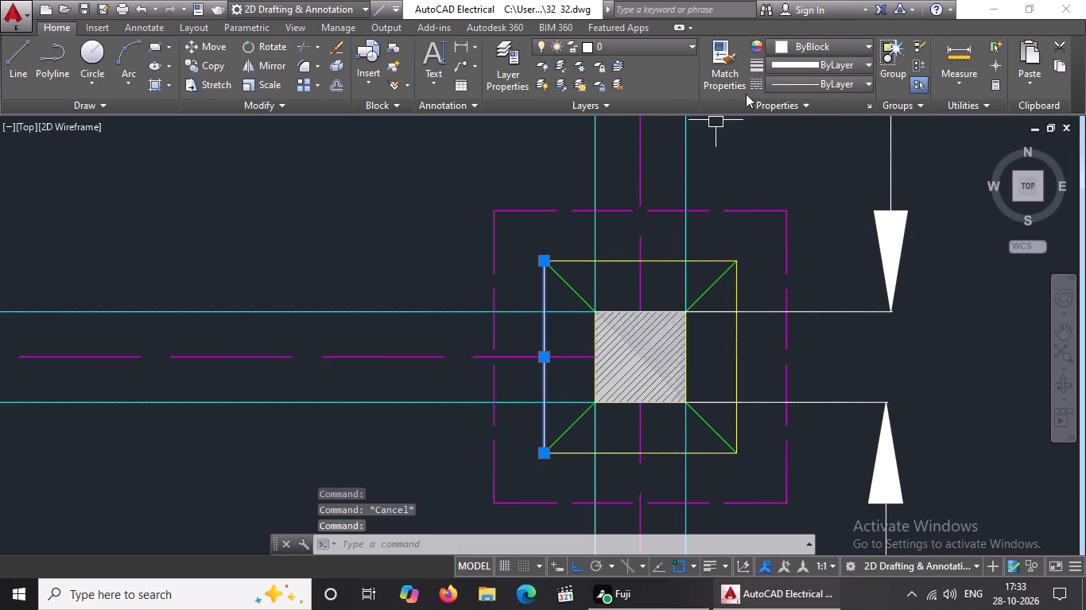
{"action": "left_click", "coordinate": [789, 44]}
{"action": "left_click", "coordinate": [793, 203]}
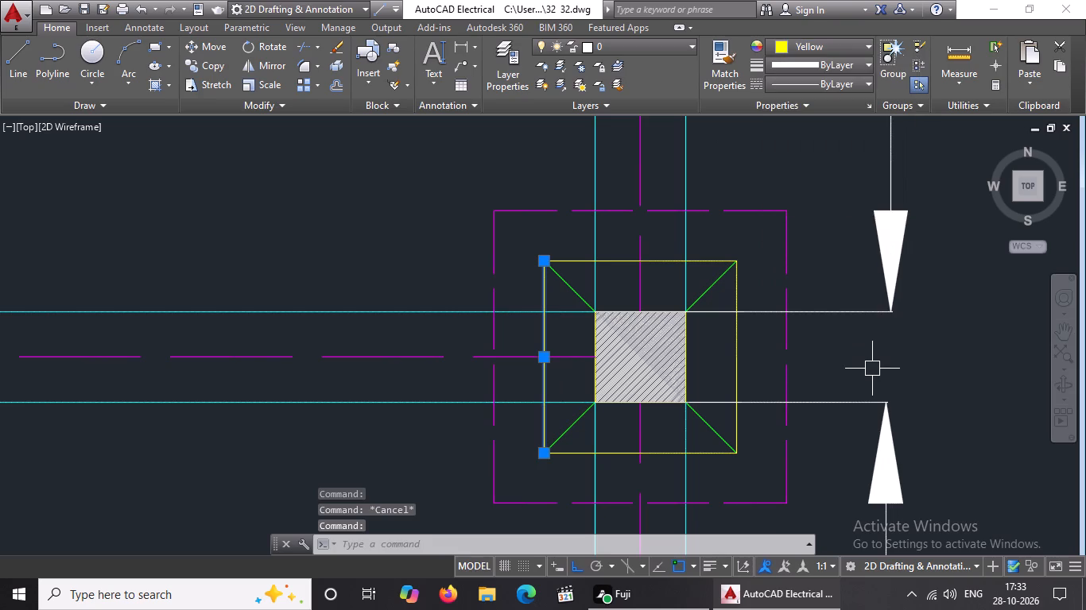
{"action": "key", "text": "Escape"}
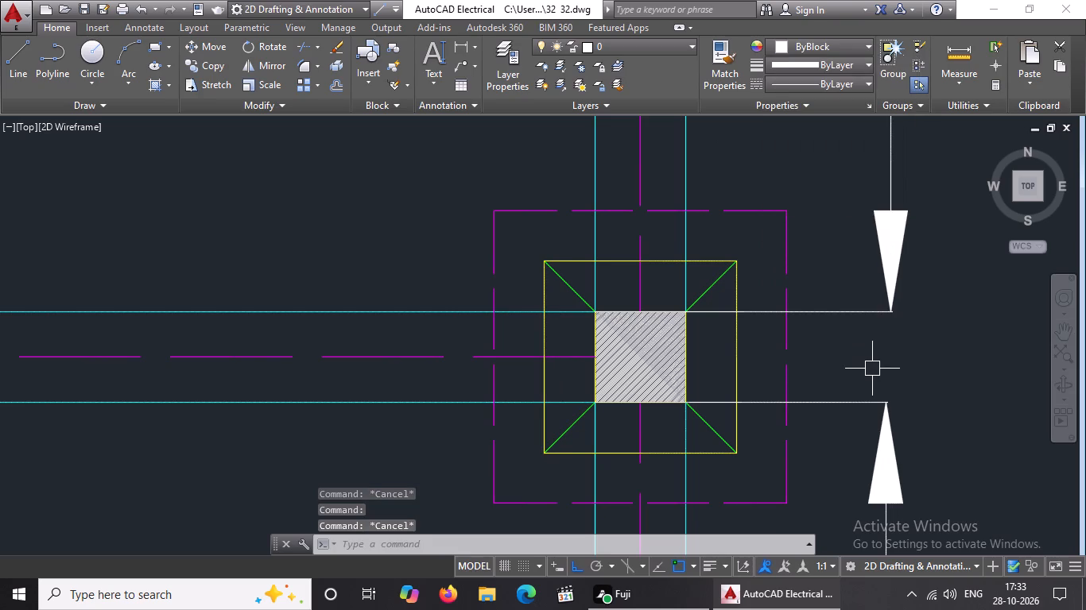
Change the top edge of the white square at the third-row middle CF1 footing to yellow.
{"action": "scroll", "coordinate": [872, 373], "scroll_direction": "down", "scroll_amount": 5}
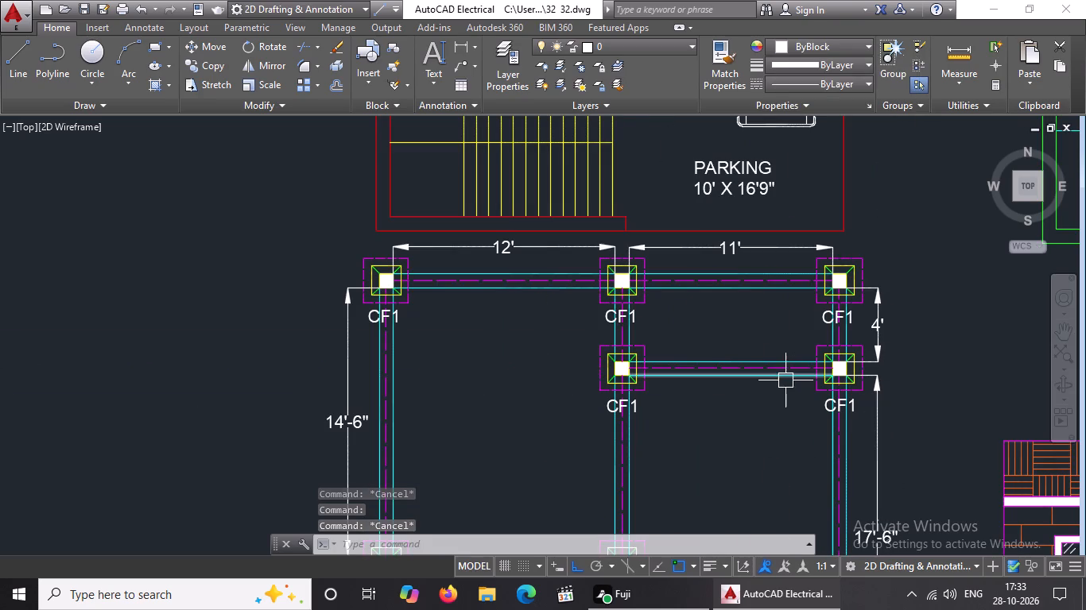
{"action": "scroll", "coordinate": [854, 289], "scroll_direction": "down", "scroll_amount": 2}
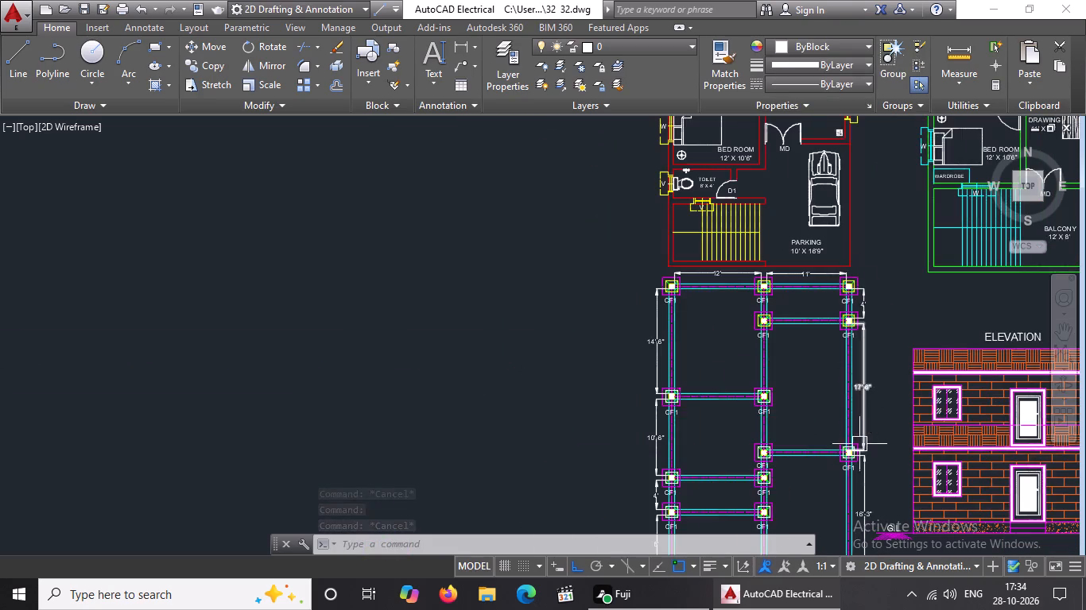
{"action": "scroll", "coordinate": [859, 433], "scroll_direction": "up", "scroll_amount": 3}
{"action": "scroll", "coordinate": [259, 285], "scroll_direction": "up", "scroll_amount": 3}
{"action": "scroll", "coordinate": [1077, 264], "scroll_direction": "down", "scroll_amount": 3}
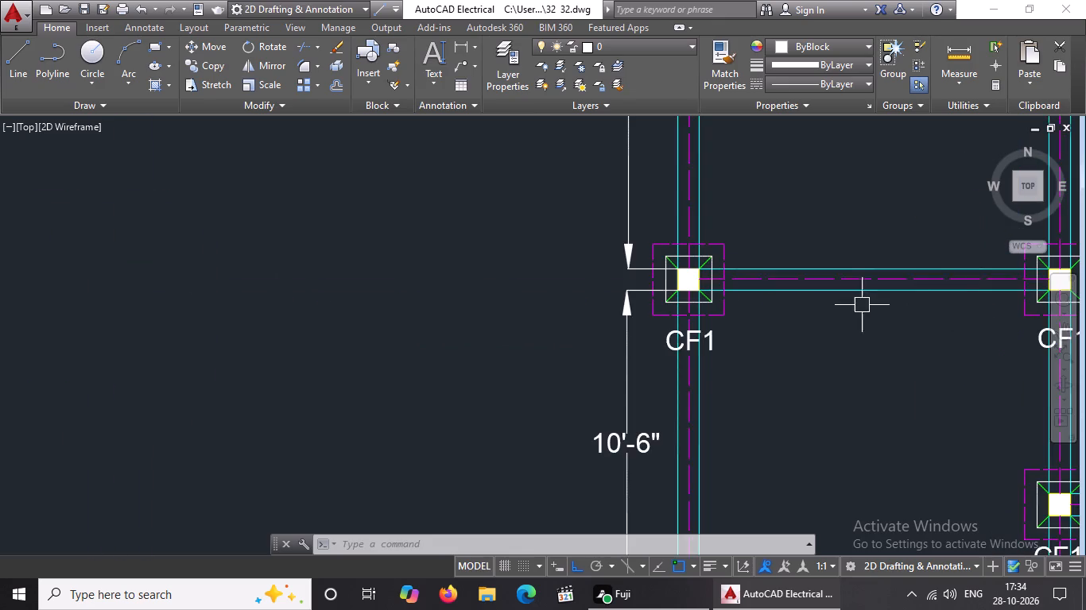
{"action": "scroll", "coordinate": [857, 304], "scroll_direction": "down", "scroll_amount": 3}
{"action": "scroll", "coordinate": [972, 303], "scroll_direction": "up", "scroll_amount": 1}
{"action": "scroll", "coordinate": [878, 289], "scroll_direction": "up", "scroll_amount": 5}
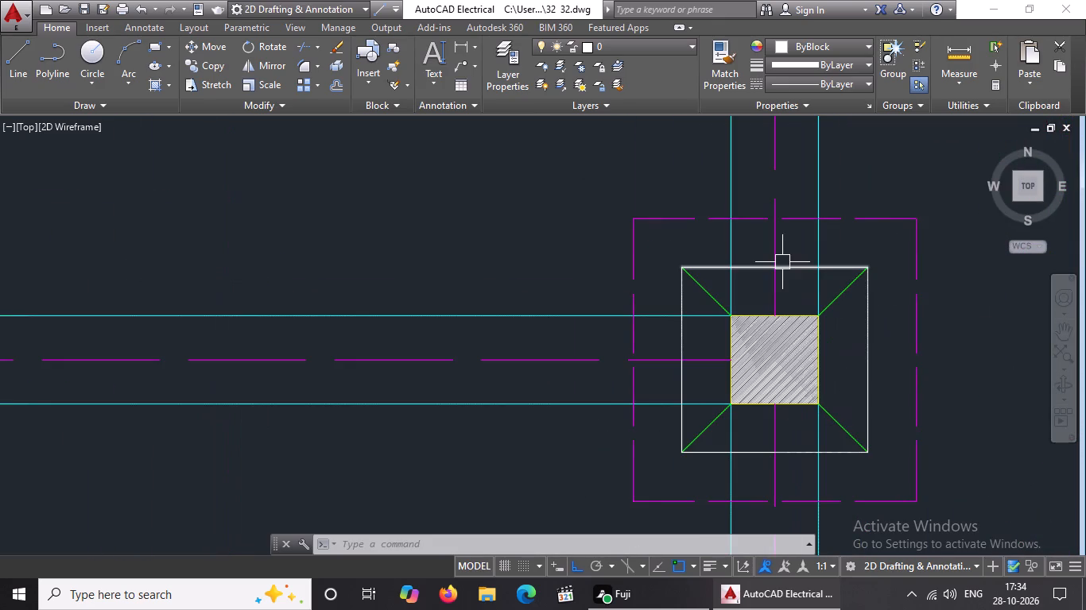
{"action": "left_click", "coordinate": [793, 269]}
{"action": "left_click", "coordinate": [823, 43]}
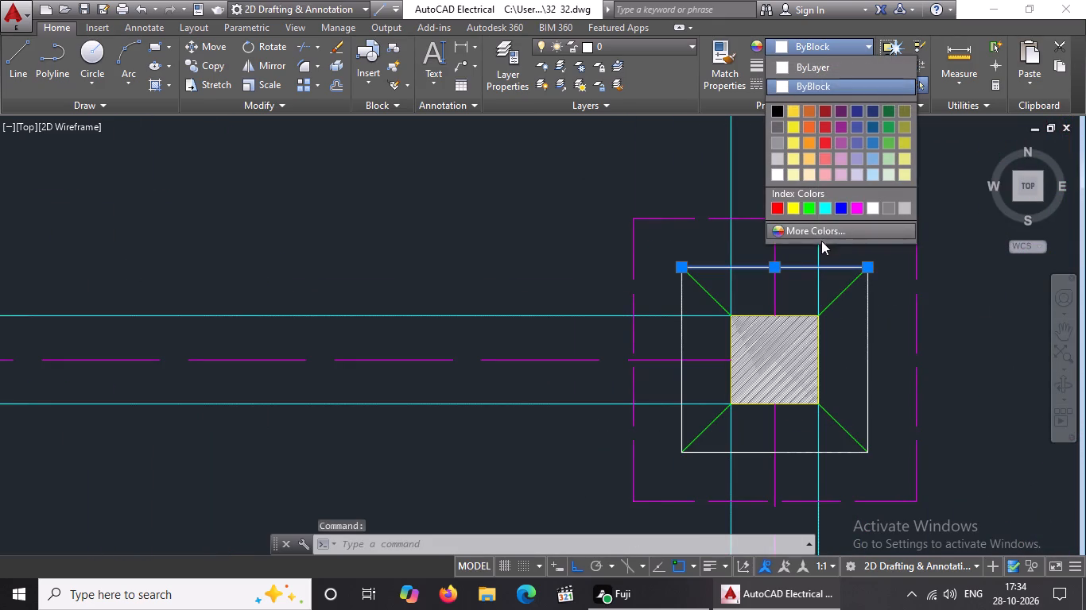
{"action": "left_click", "coordinate": [793, 201]}
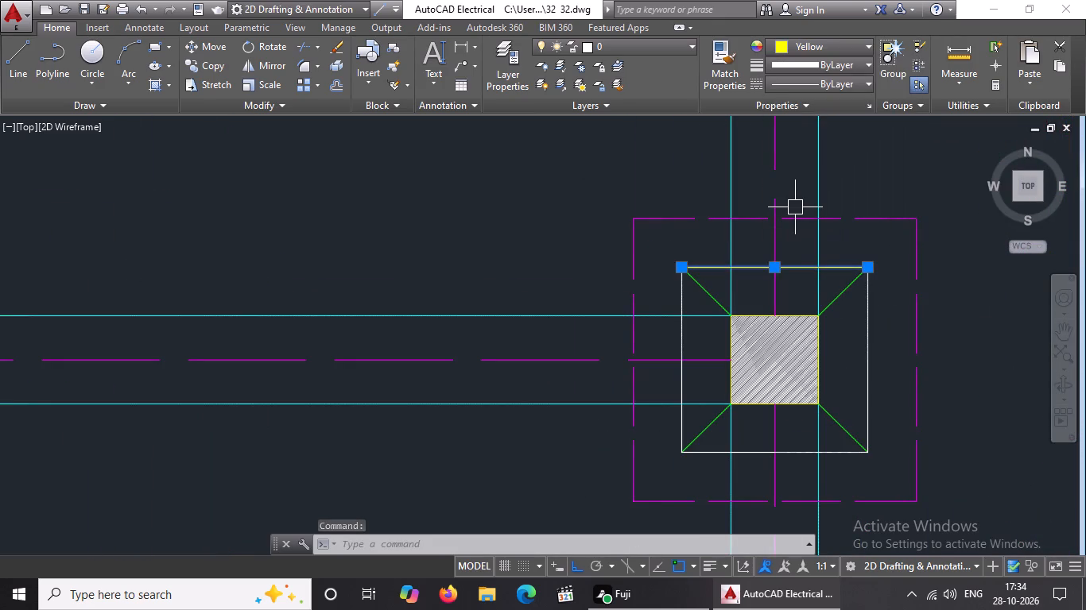
{"action": "key", "text": "Escape"}
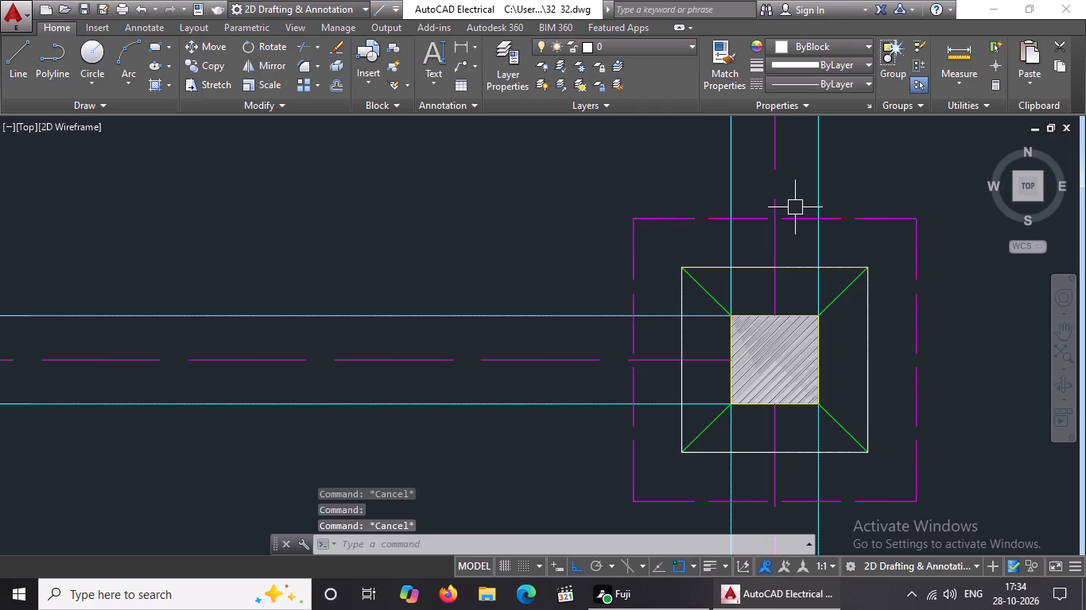
Recolor the right, bottom and left edges of the third-row middle CF1 footing square yellow.
{"action": "left_click", "coordinate": [859, 348]}
{"action": "left_click", "coordinate": [877, 340]}
{"action": "left_click_drag", "start_coordinate": [867, 348], "coordinate": [870, 335]}
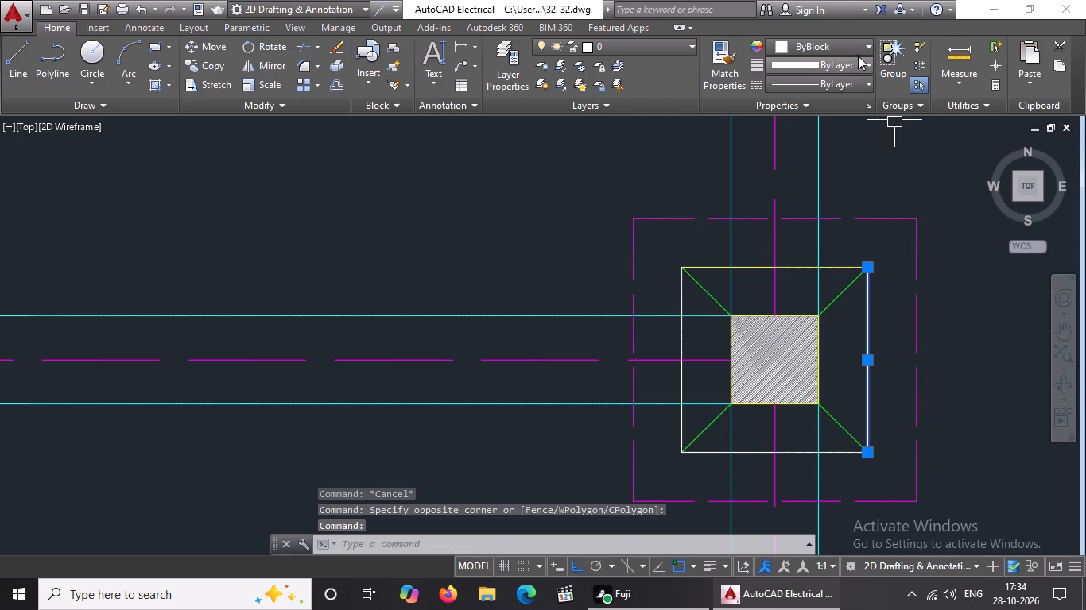
{"action": "left_click", "coordinate": [828, 43]}
{"action": "left_click", "coordinate": [789, 207]}
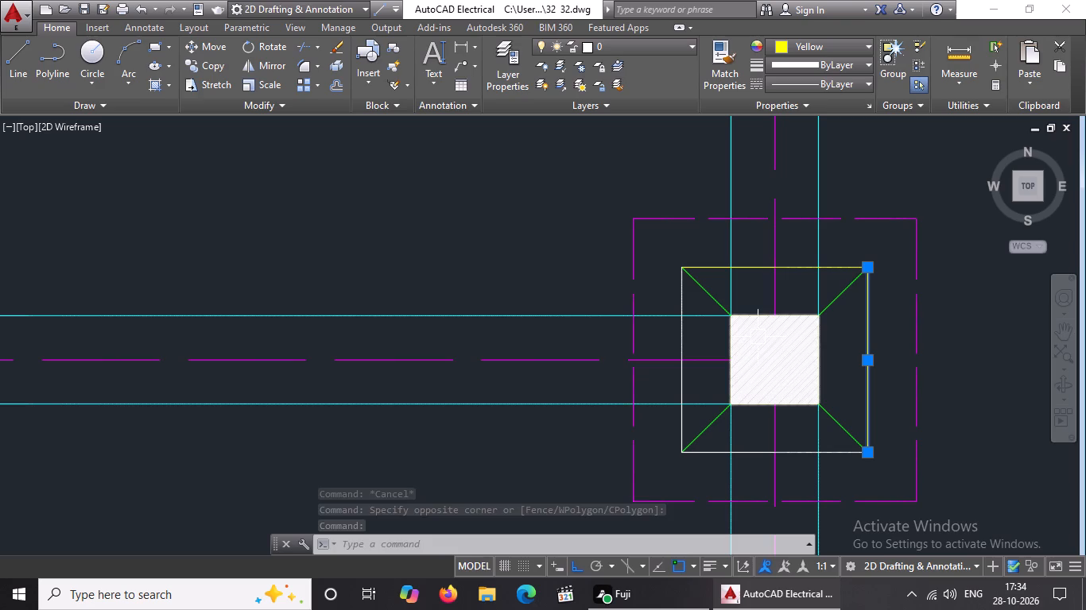
{"action": "key", "text": "Escape"}
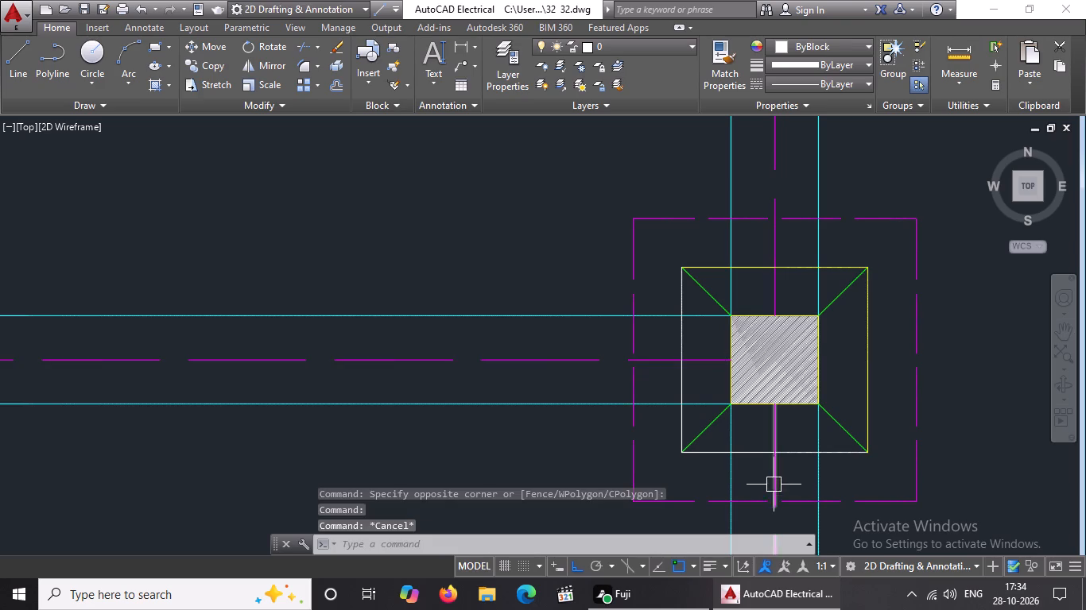
{"action": "left_click", "coordinate": [758, 454]}
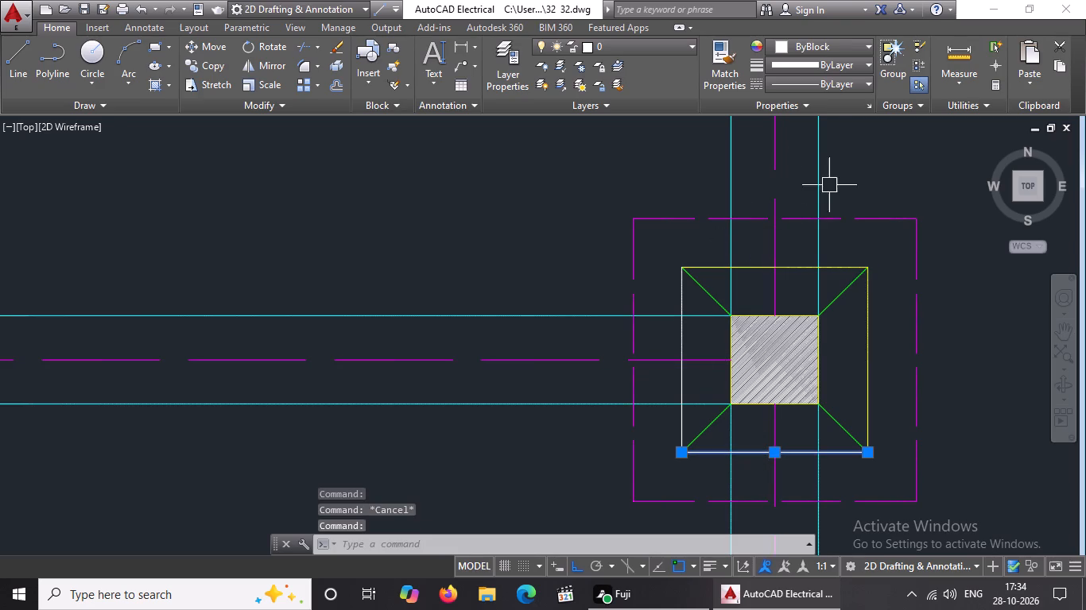
{"action": "left_click", "coordinate": [854, 44]}
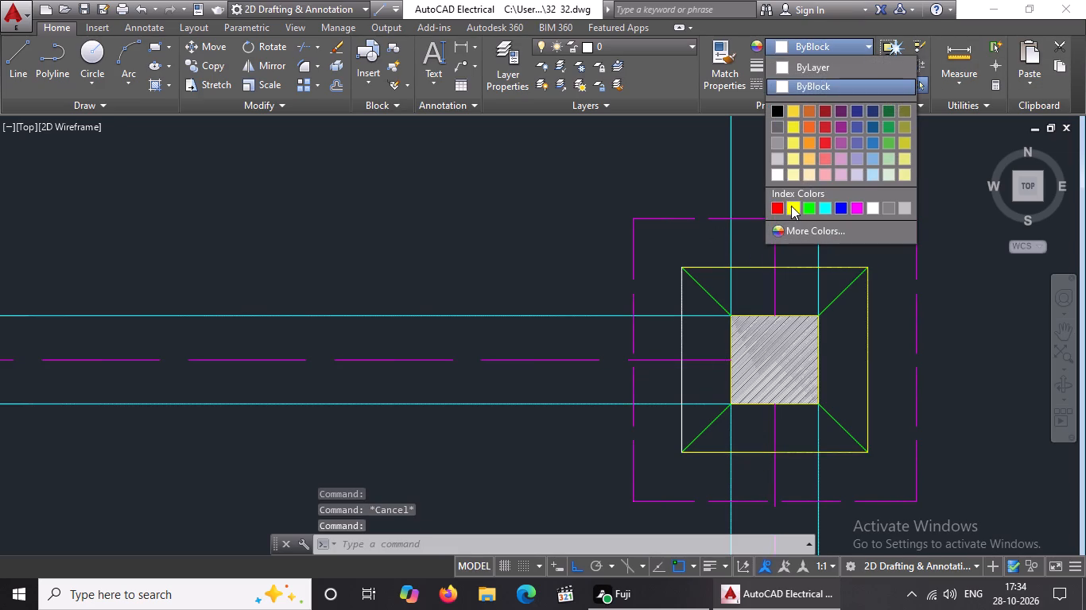
{"action": "left_click", "coordinate": [791, 206]}
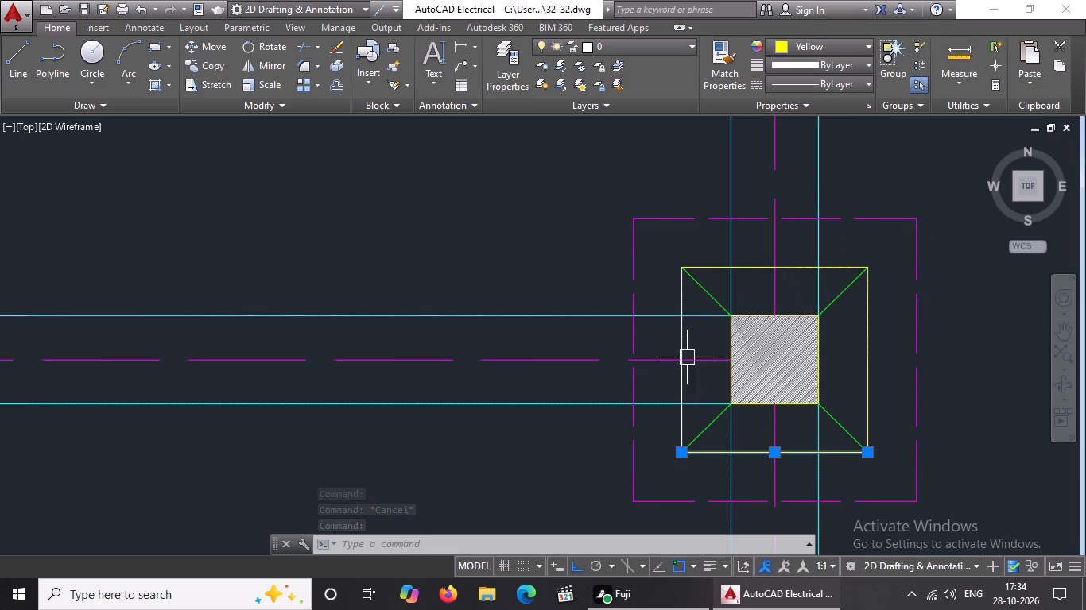
{"action": "left_click", "coordinate": [681, 387]}
{"action": "left_click", "coordinate": [807, 45]}
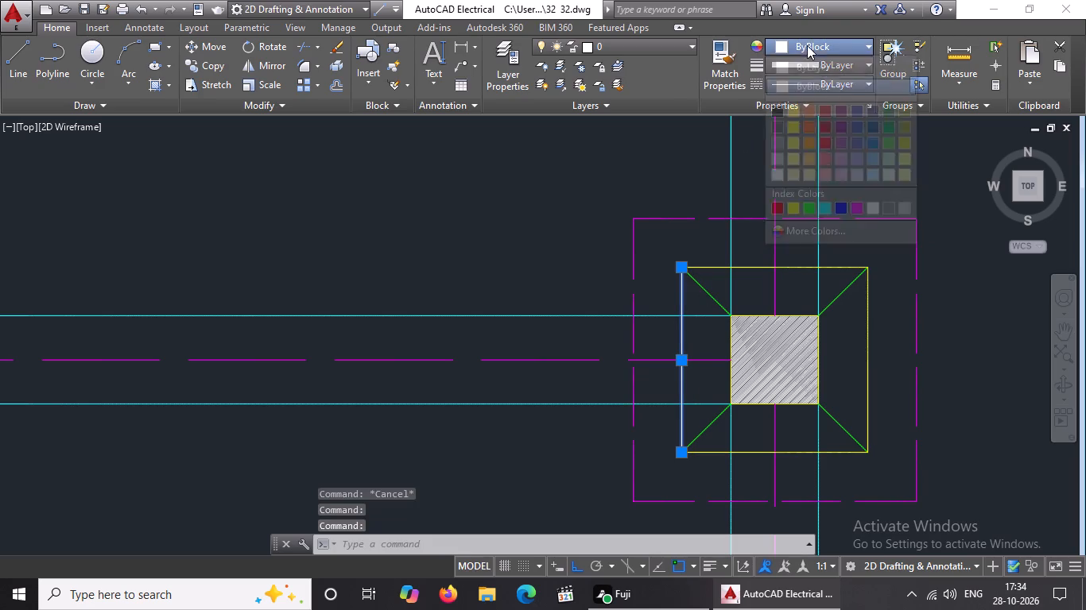
{"action": "left_click", "coordinate": [792, 207]}
{"action": "key", "text": "Escape"}
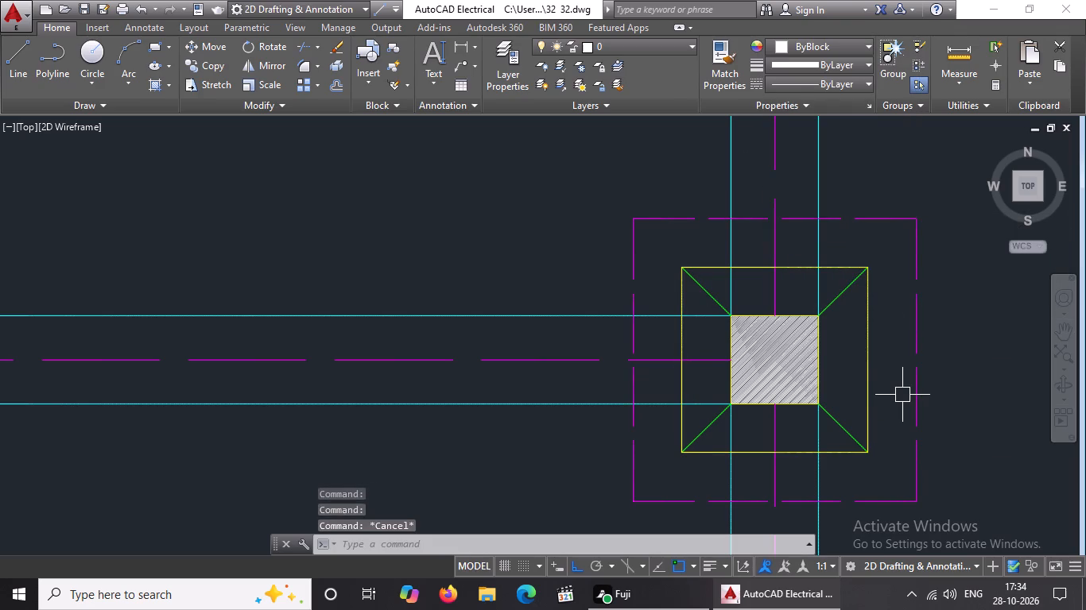
{"action": "key", "text": "Escape"}
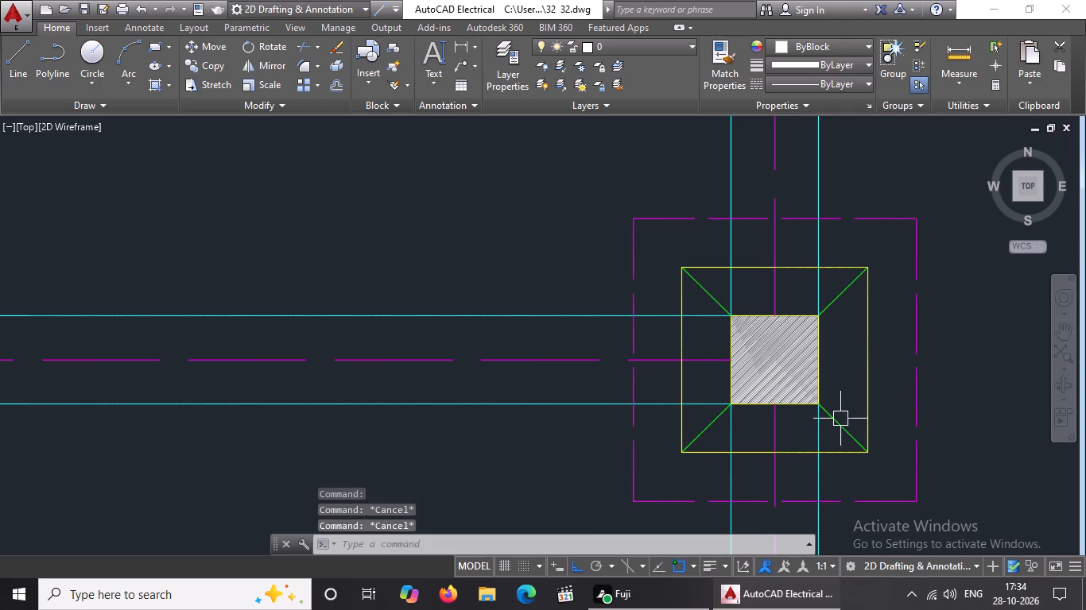
Recolor the top and right edges of the white square at the third-row left CF1 footing yellow.
{"action": "scroll", "coordinate": [830, 399], "scroll_direction": "down", "scroll_amount": 3}
{"action": "scroll", "coordinate": [681, 384], "scroll_direction": "down", "scroll_amount": 2}
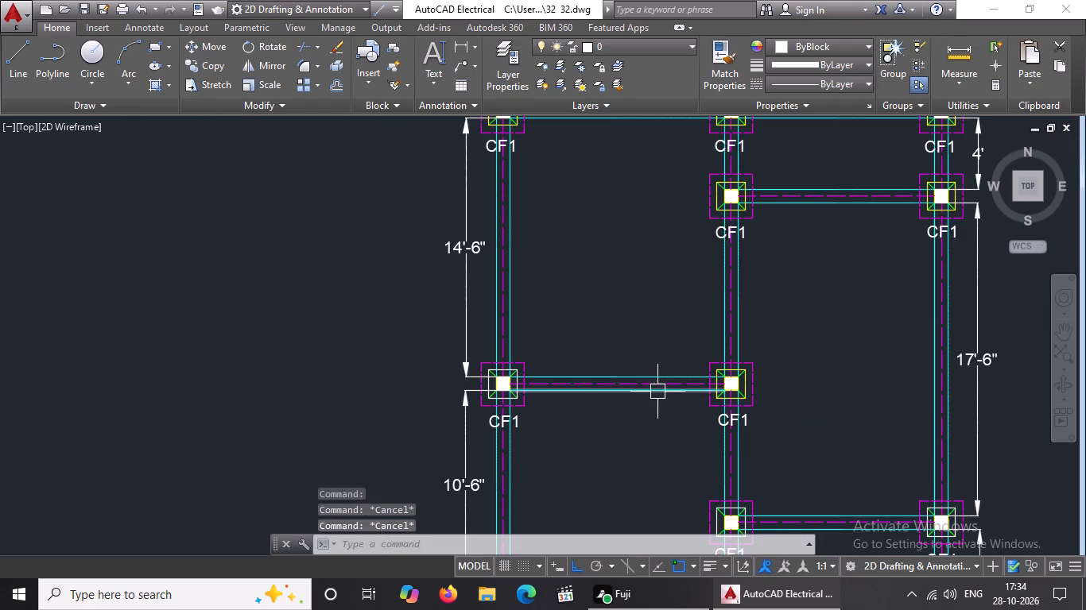
{"action": "scroll", "coordinate": [549, 394], "scroll_direction": "up", "scroll_amount": 2}
{"action": "scroll", "coordinate": [383, 354], "scroll_direction": "up", "scroll_amount": 3}
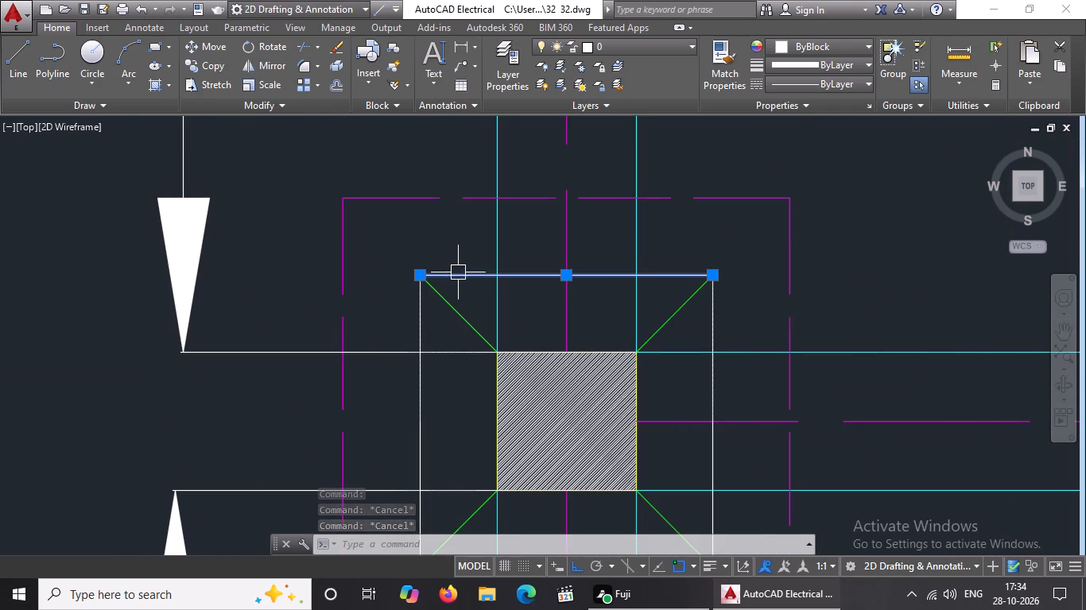
{"action": "left_click", "coordinate": [458, 272]}
{"action": "left_click", "coordinate": [805, 31]}
{"action": "left_click", "coordinate": [805, 38]}
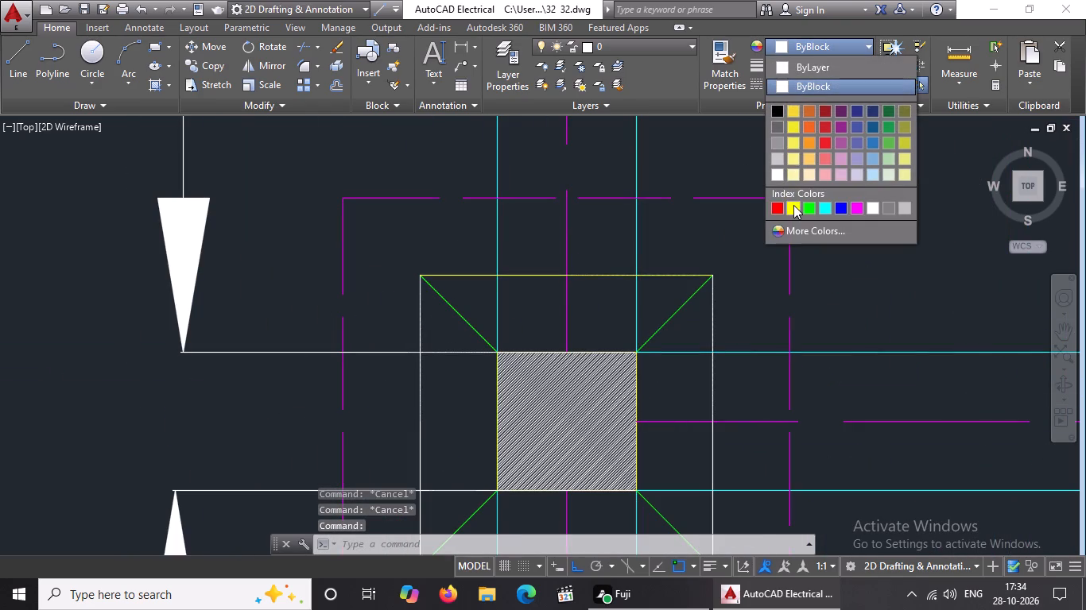
{"action": "left_click", "coordinate": [793, 205]}
{"action": "key", "text": "Escape"}
{"action": "left_click_drag", "start_coordinate": [712, 325], "coordinate": [734, 292]}
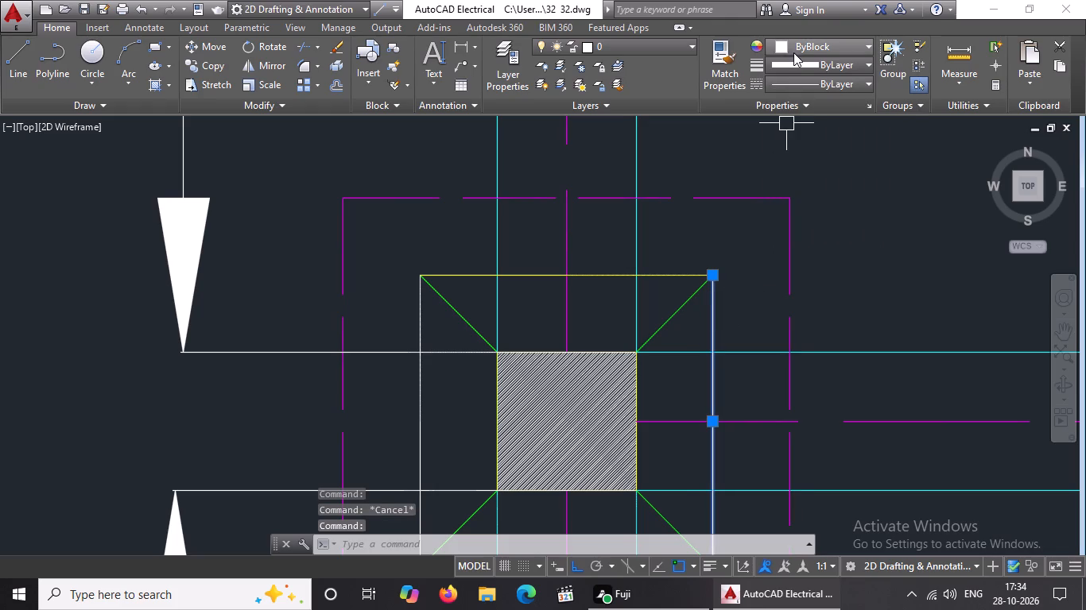
{"action": "left_click", "coordinate": [793, 52]}
{"action": "left_click", "coordinate": [792, 206]}
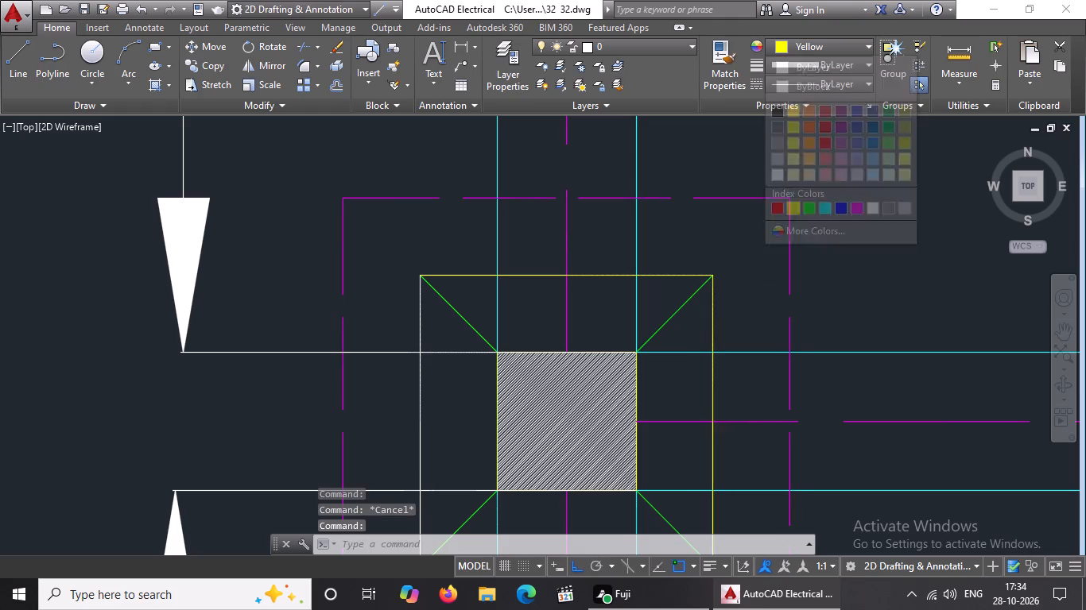
{"action": "key", "text": "Escape"}
Change the left edge of the third-row left CF1 footing square to yellow.
{"action": "scroll", "coordinate": [790, 262], "scroll_direction": "down", "scroll_amount": 2}
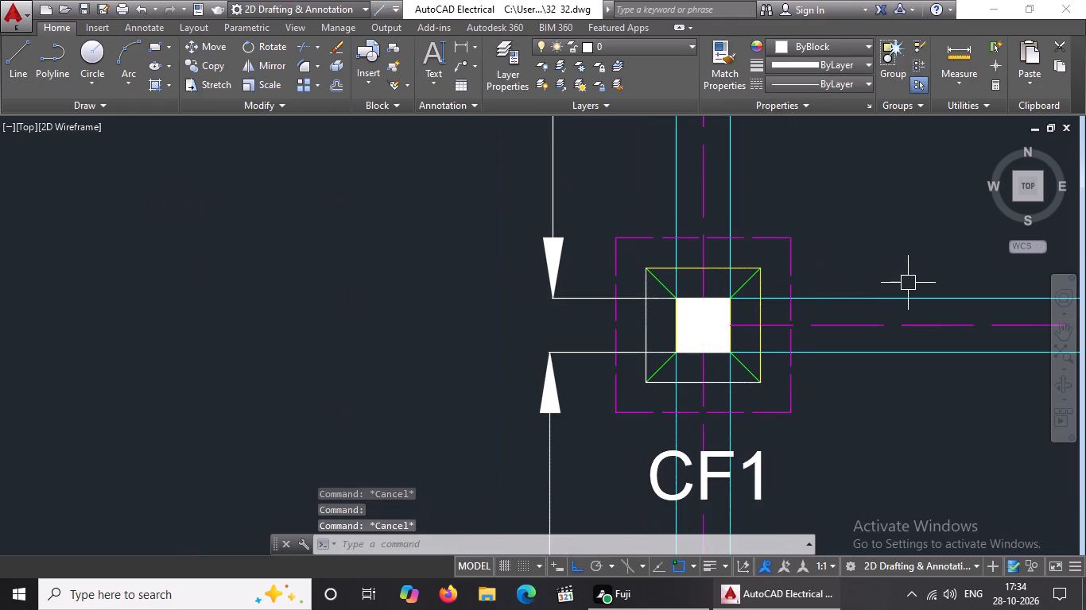
{"action": "left_click", "coordinate": [647, 319]}
{"action": "left_click", "coordinate": [857, 45]}
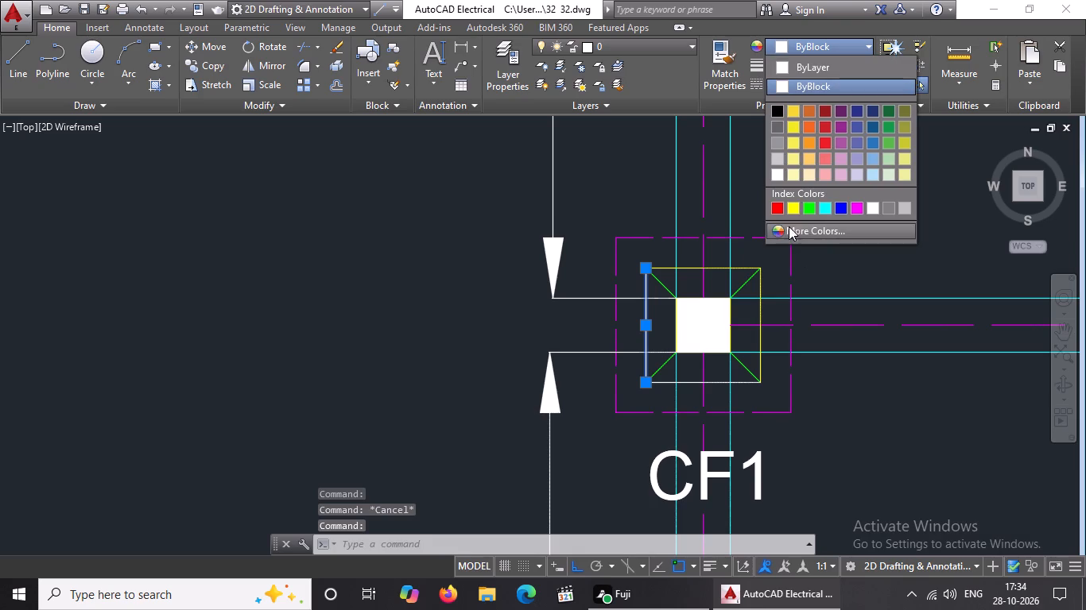
{"action": "left_click", "coordinate": [792, 201]}
{"action": "key", "text": "Escape"}
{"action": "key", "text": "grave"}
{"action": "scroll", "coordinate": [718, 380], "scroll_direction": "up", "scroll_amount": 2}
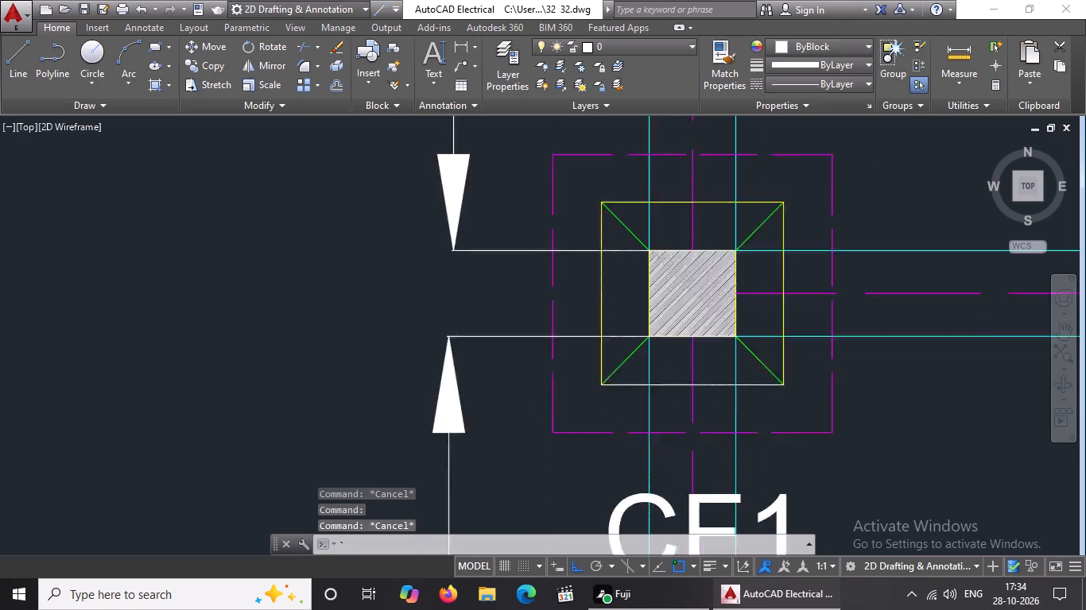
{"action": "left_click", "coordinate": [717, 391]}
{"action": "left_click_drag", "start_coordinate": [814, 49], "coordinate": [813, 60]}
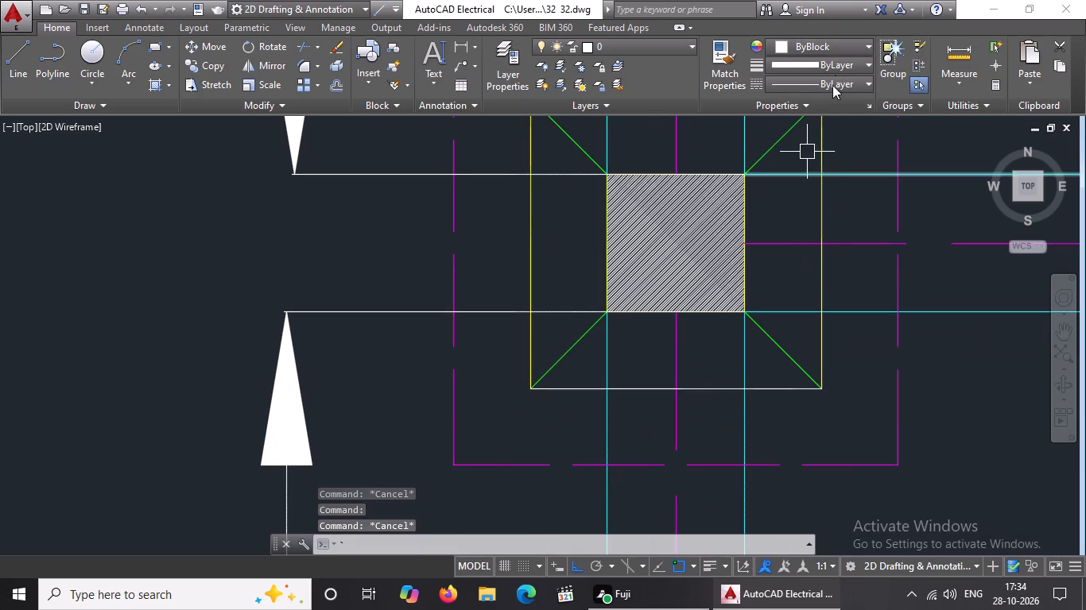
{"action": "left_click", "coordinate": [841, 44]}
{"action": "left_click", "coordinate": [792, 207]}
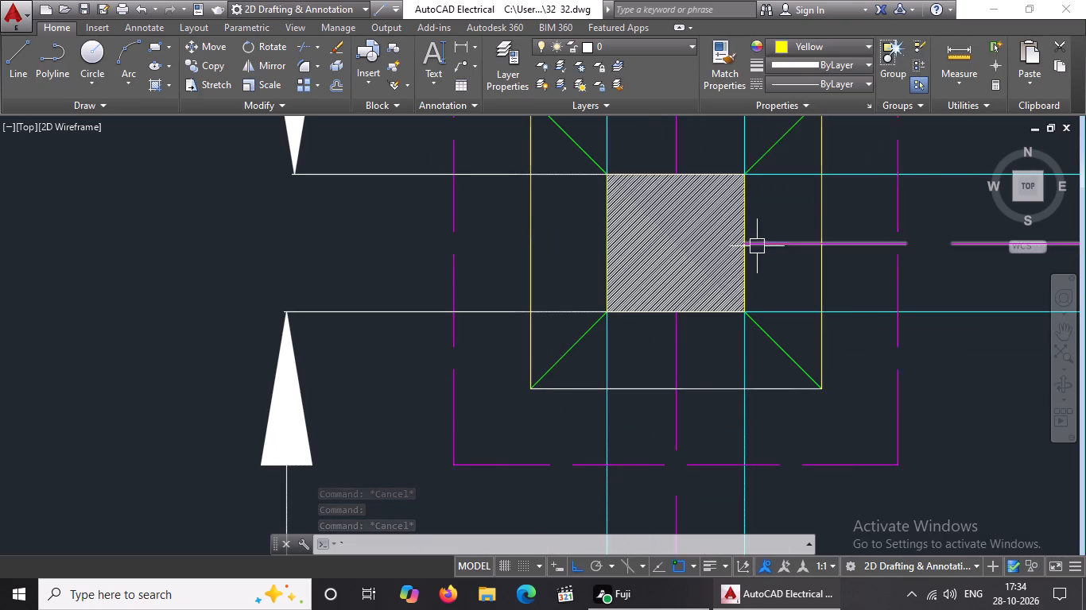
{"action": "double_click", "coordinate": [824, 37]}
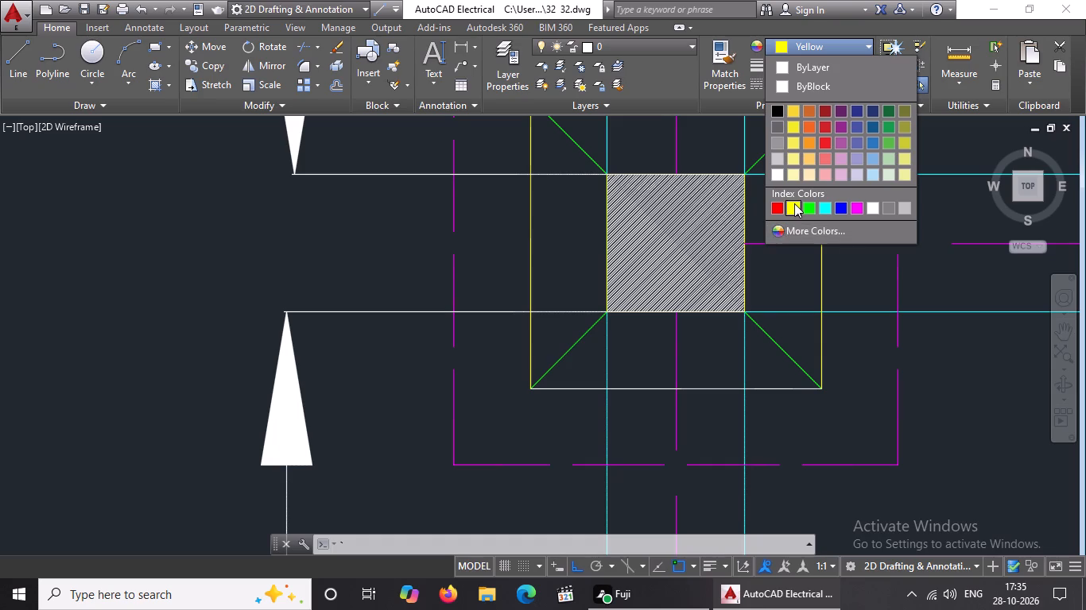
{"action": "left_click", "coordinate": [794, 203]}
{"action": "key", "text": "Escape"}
Change the bottom edge of the third-row left CF1 footing square to yellow.
{"action": "left_click_drag", "start_coordinate": [708, 392], "coordinate": [714, 378]}
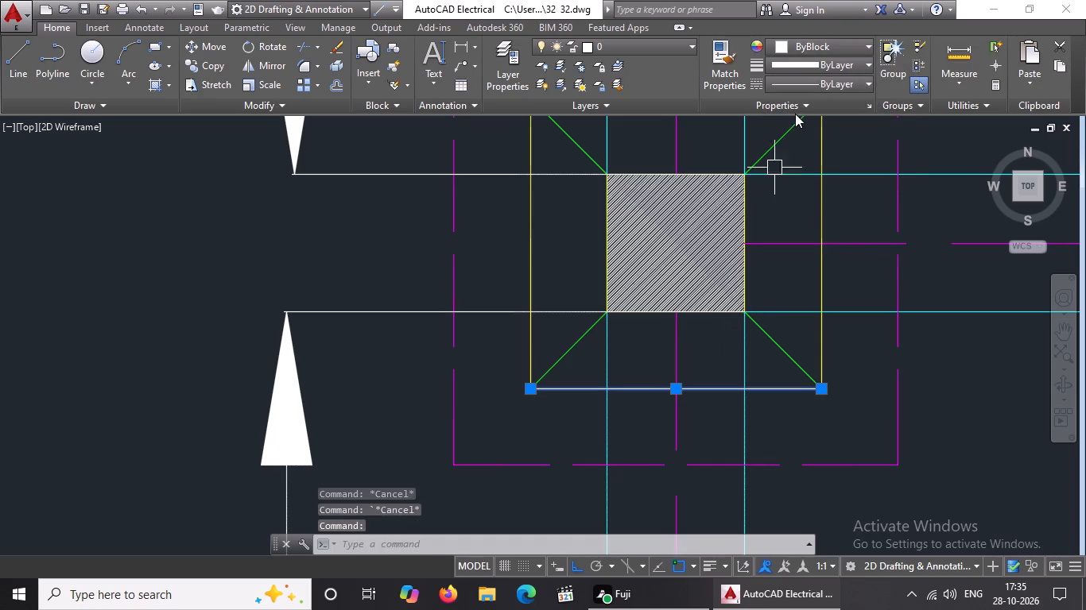
{"action": "left_click", "coordinate": [830, 44]}
{"action": "left_click", "coordinate": [790, 210]}
{"action": "scroll", "coordinate": [700, 276], "scroll_direction": "down", "scroll_amount": 4}
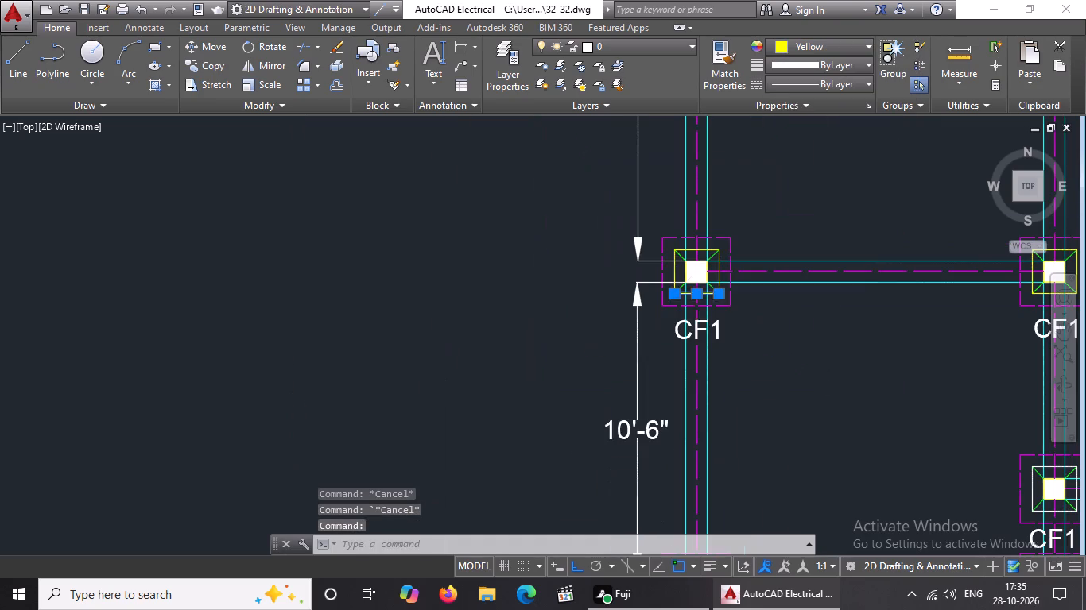
Examine the CF1 footings in the upper rows of the layout for squares not yet recolored.
{"action": "key", "text": "Escape"}
{"action": "scroll", "coordinate": [712, 312], "scroll_direction": "down", "scroll_amount": 2}
{"action": "scroll", "coordinate": [723, 117], "scroll_direction": "up", "scroll_amount": 5}
{"action": "scroll", "coordinate": [709, 170], "scroll_direction": "down", "scroll_amount": 6}
{"action": "scroll", "coordinate": [772, 237], "scroll_direction": "up", "scroll_amount": 3}
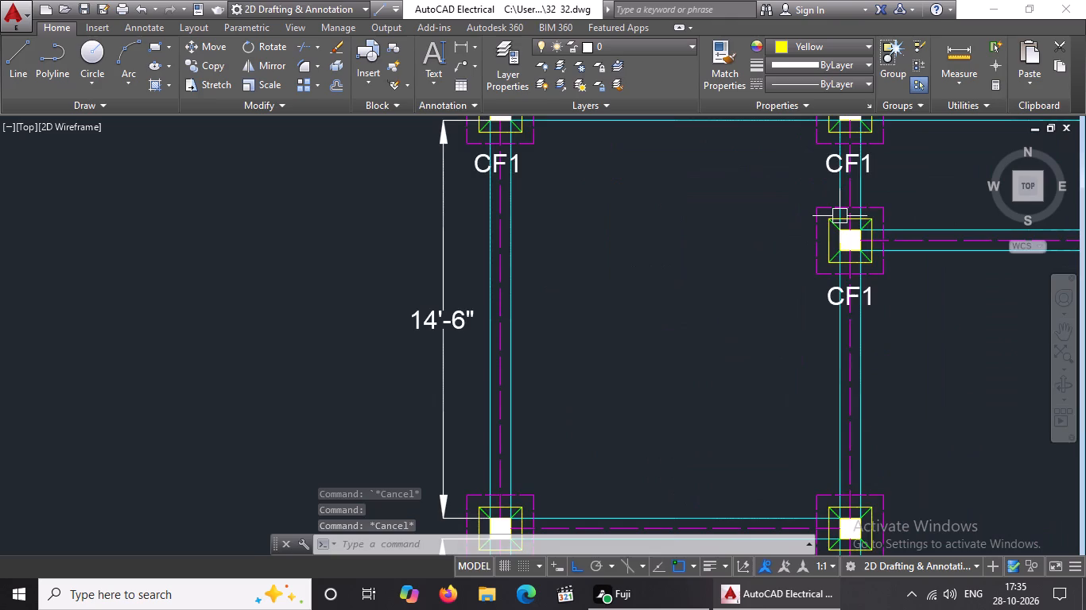
{"action": "scroll", "coordinate": [841, 214], "scroll_direction": "up", "scroll_amount": 2}
{"action": "scroll", "coordinate": [841, 215], "scroll_direction": "down", "scroll_amount": 4}
{"action": "scroll", "coordinate": [927, 246], "scroll_direction": "up", "scroll_amount": 3}
{"action": "scroll", "coordinate": [925, 252], "scroll_direction": "down", "scroll_amount": 3}
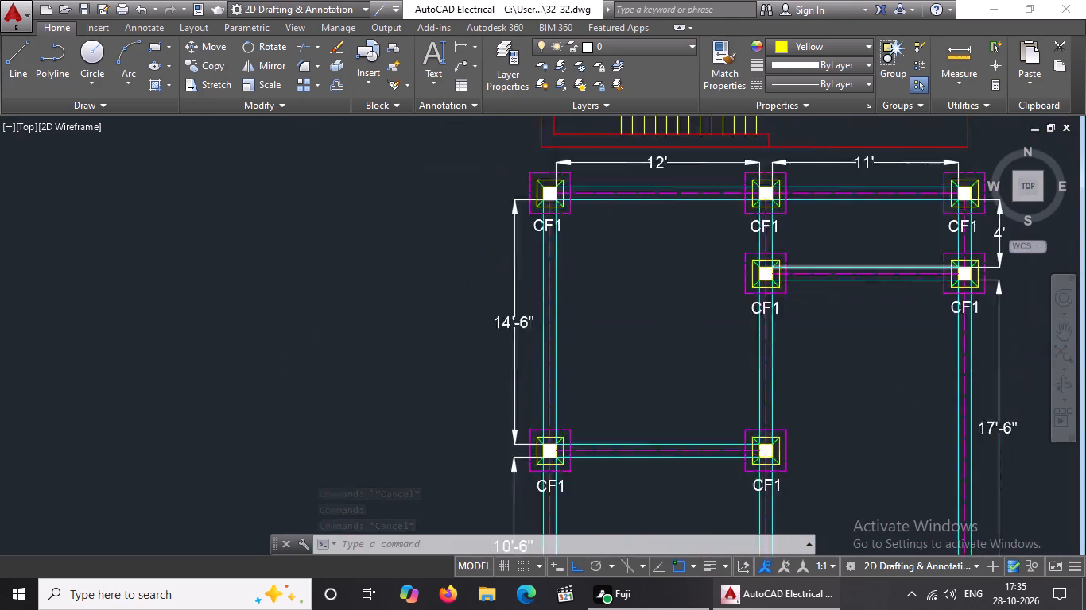
{"action": "scroll", "coordinate": [995, 237], "scroll_direction": "up", "scroll_amount": 4}
{"action": "scroll", "coordinate": [983, 230], "scroll_direction": "down", "scroll_amount": 3}
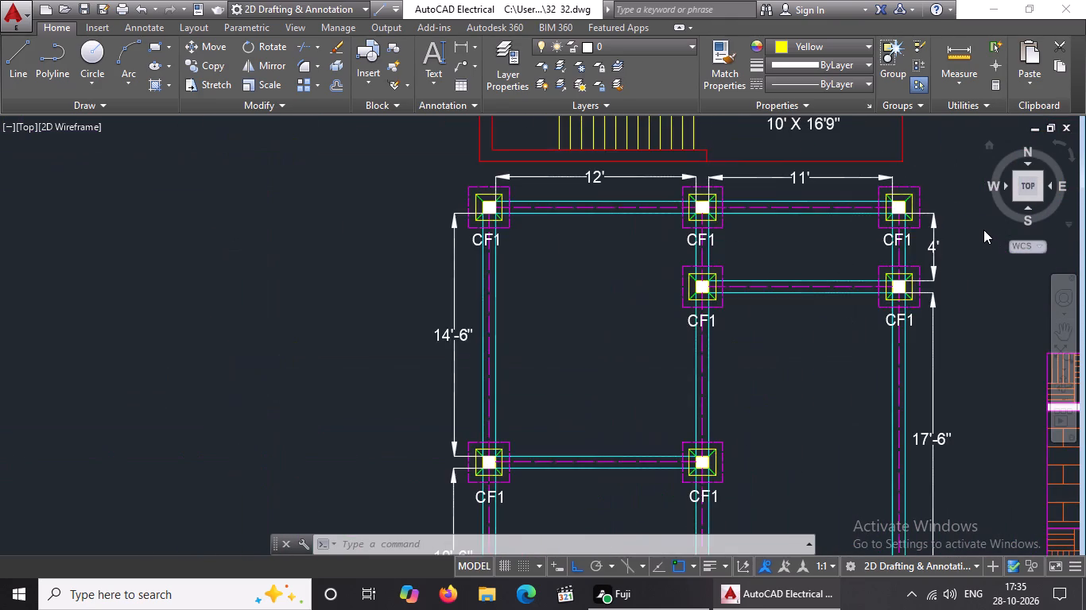
{"action": "scroll", "coordinate": [983, 230], "scroll_direction": "down", "scroll_amount": 1}
{"action": "scroll", "coordinate": [807, 392], "scroll_direction": "up", "scroll_amount": 2}
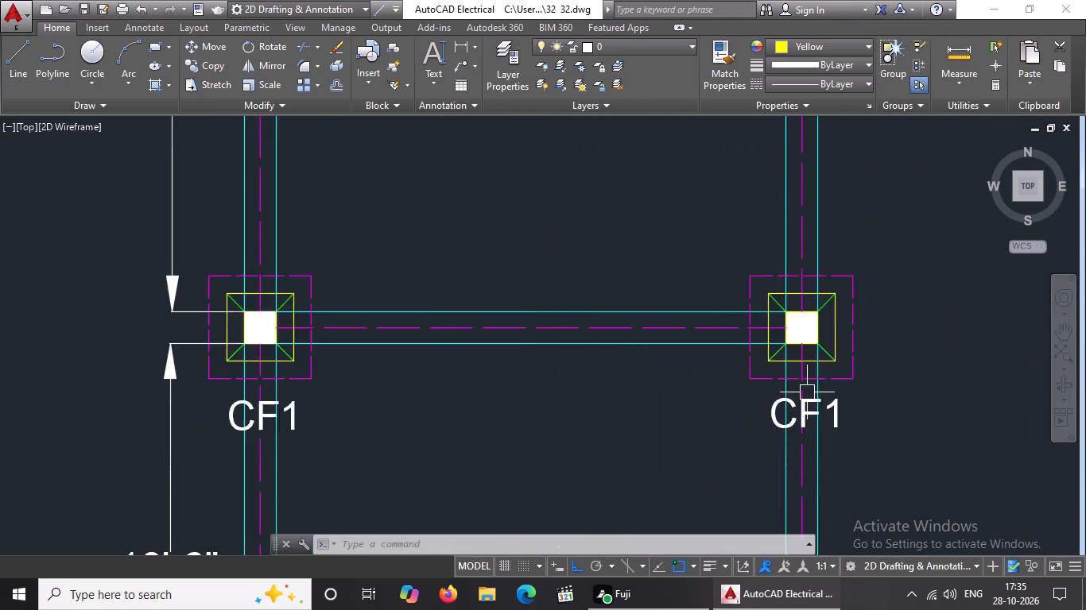
{"action": "scroll", "coordinate": [807, 392], "scroll_direction": "up", "scroll_amount": 3}
{"action": "scroll", "coordinate": [809, 388], "scroll_direction": "down", "scroll_amount": 3}
{"action": "scroll", "coordinate": [666, 385], "scroll_direction": "up", "scroll_amount": 2}
{"action": "scroll", "coordinate": [672, 371], "scroll_direction": "down", "scroll_amount": 3}
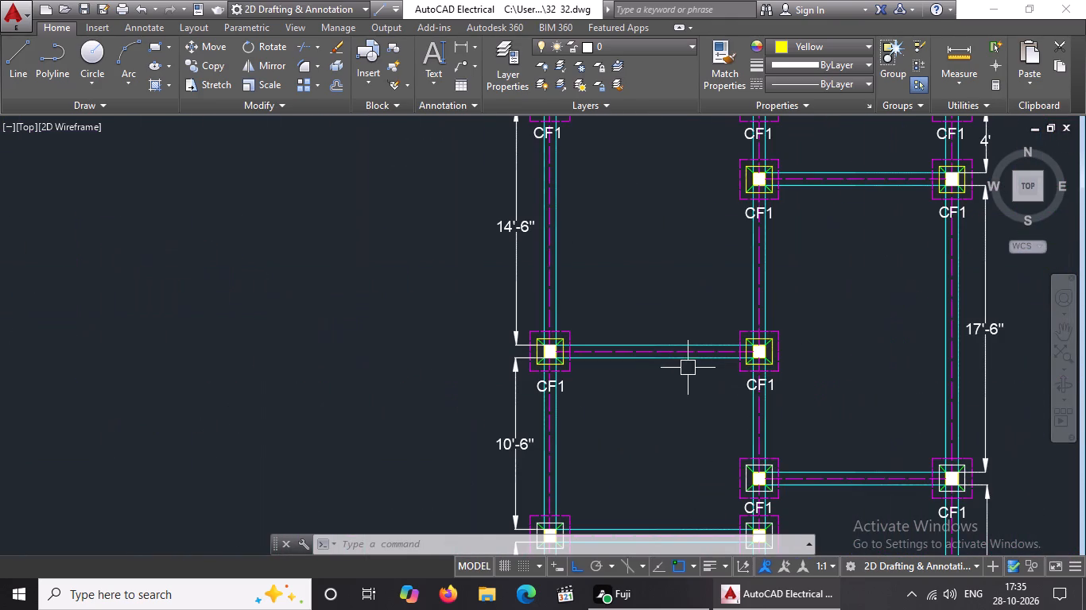
Recolor the bottom and right edges of the white square at the fourth-row middle CF1 footing yellow.
{"action": "scroll", "coordinate": [805, 511], "scroll_direction": "up", "scroll_amount": 3}
{"action": "scroll", "coordinate": [648, 442], "scroll_direction": "up", "scroll_amount": 2}
{"action": "scroll", "coordinate": [656, 419], "scroll_direction": "down", "scroll_amount": 3}
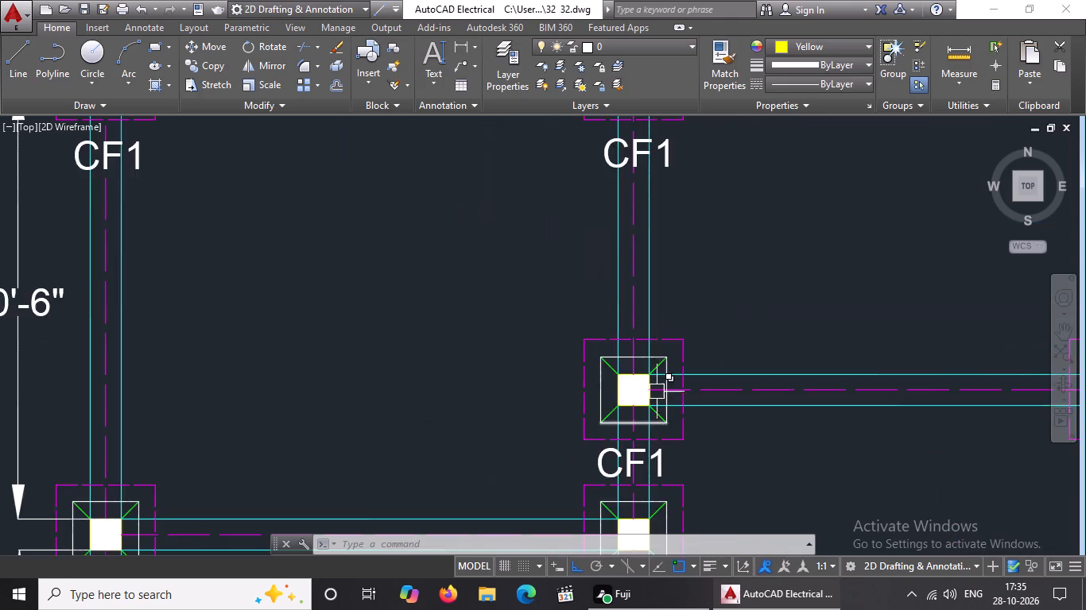
{"action": "scroll", "coordinate": [642, 334], "scroll_direction": "down", "scroll_amount": 2}
{"action": "scroll", "coordinate": [643, 267], "scroll_direction": "up", "scroll_amount": 2}
{"action": "scroll", "coordinate": [657, 255], "scroll_direction": "down", "scroll_amount": 2}
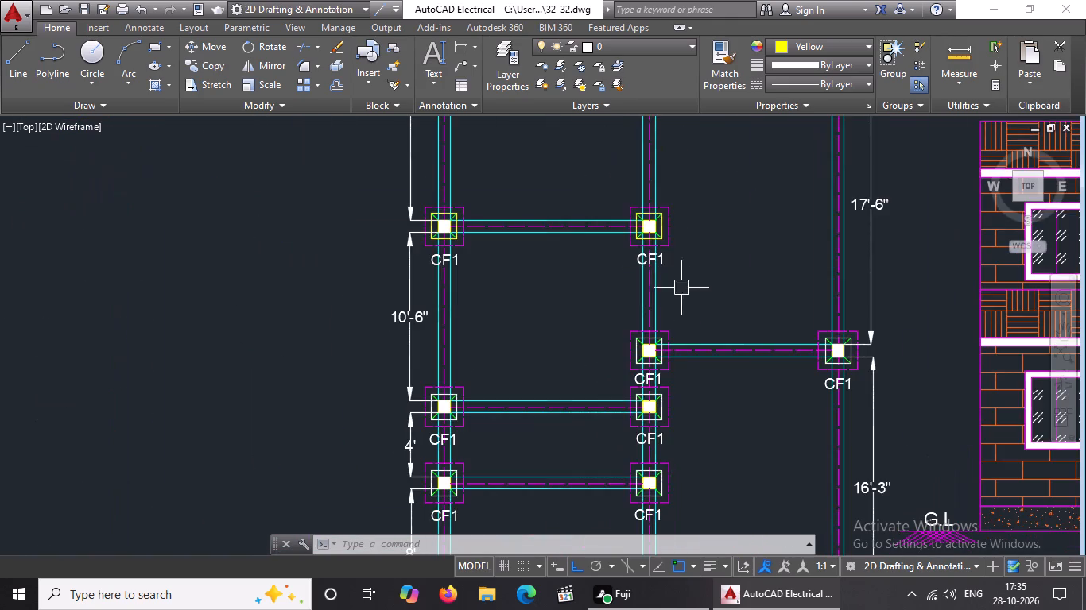
{"action": "scroll", "coordinate": [657, 364], "scroll_direction": "up", "scroll_amount": 5}
{"action": "left_click", "coordinate": [664, 377]}
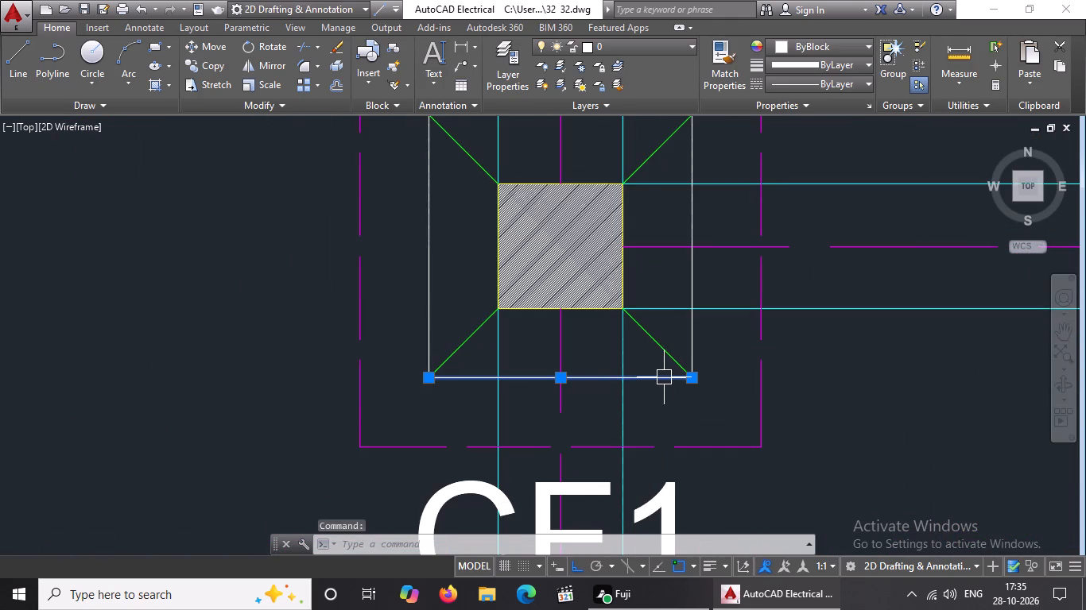
{"action": "left_click", "coordinate": [824, 40]}
{"action": "left_click", "coordinate": [792, 208]}
{"action": "key", "text": "Escape"}
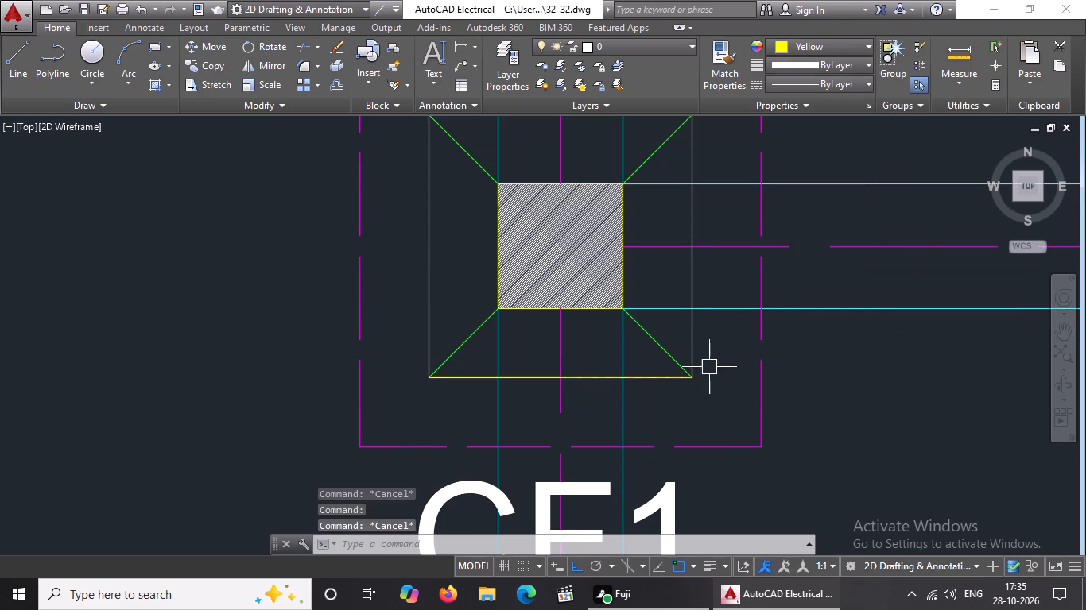
{"action": "left_click", "coordinate": [689, 290]}
{"action": "left_click", "coordinate": [800, 38]}
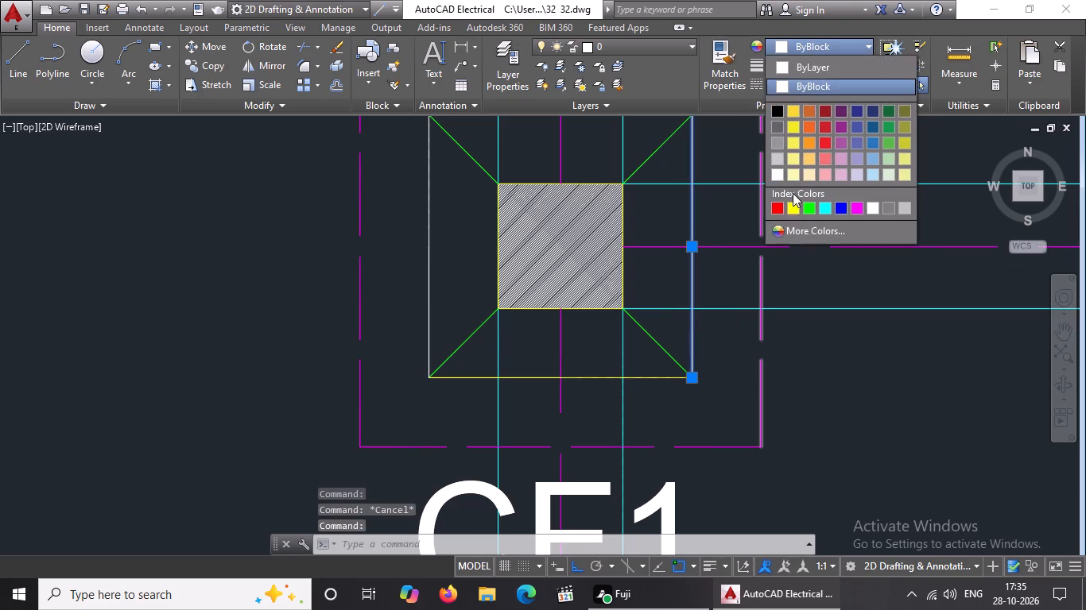
{"action": "left_click", "coordinate": [790, 206]}
{"action": "key", "text": "Escape"}
Change the left and top edges of the fourth-row middle CF1 footing square to yellow.
{"action": "left_click_drag", "start_coordinate": [430, 266], "coordinate": [440, 262]}
{"action": "left_click", "coordinate": [825, 44]}
{"action": "left_click_drag", "start_coordinate": [789, 204], "coordinate": [789, 213]}
{"action": "key", "text": "Escape"}
{"action": "scroll", "coordinate": [710, 305], "scroll_direction": "down", "scroll_amount": 2}
{"action": "scroll", "coordinate": [660, 226], "scroll_direction": "up", "scroll_amount": 2}
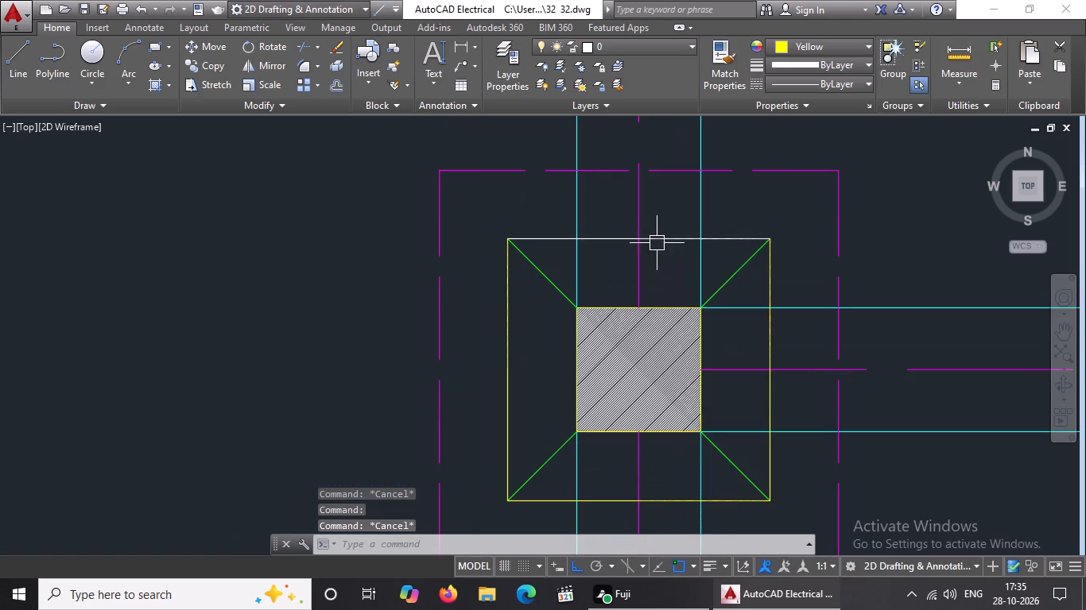
{"action": "left_click", "coordinate": [665, 234]}
{"action": "left_click", "coordinate": [822, 48]}
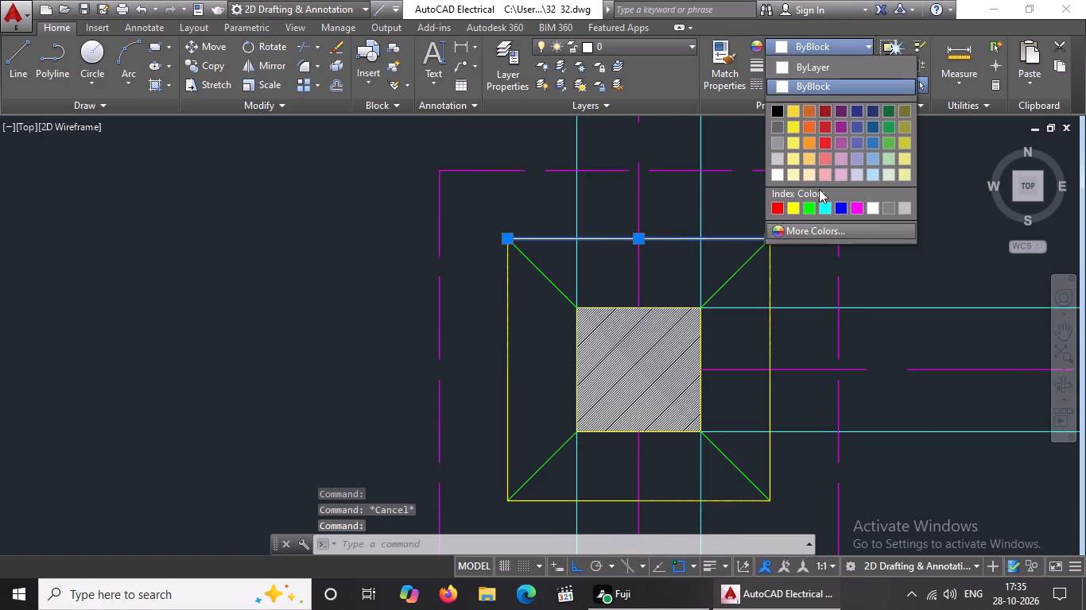
{"action": "left_click", "coordinate": [793, 208]}
{"action": "key", "text": "Escape"}
Recolor the top and left edges of the white square at the fourth-row right CF1 footing yellow.
{"action": "scroll", "coordinate": [666, 267], "scroll_direction": "down", "scroll_amount": 5}
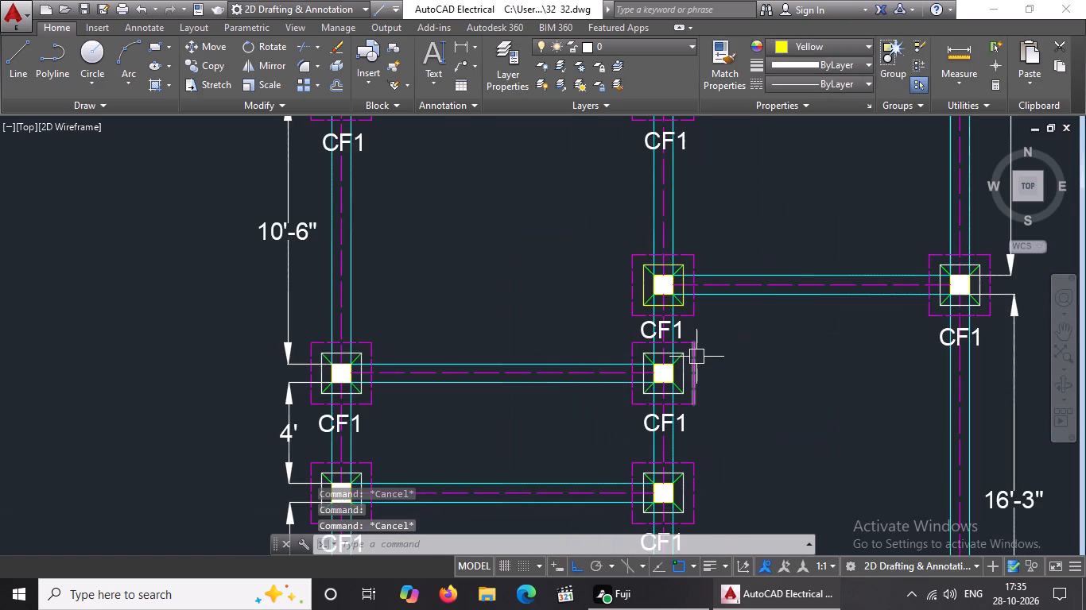
{"action": "scroll", "coordinate": [698, 354], "scroll_direction": "down", "scroll_amount": 1}
{"action": "scroll", "coordinate": [869, 305], "scroll_direction": "up", "scroll_amount": 4}
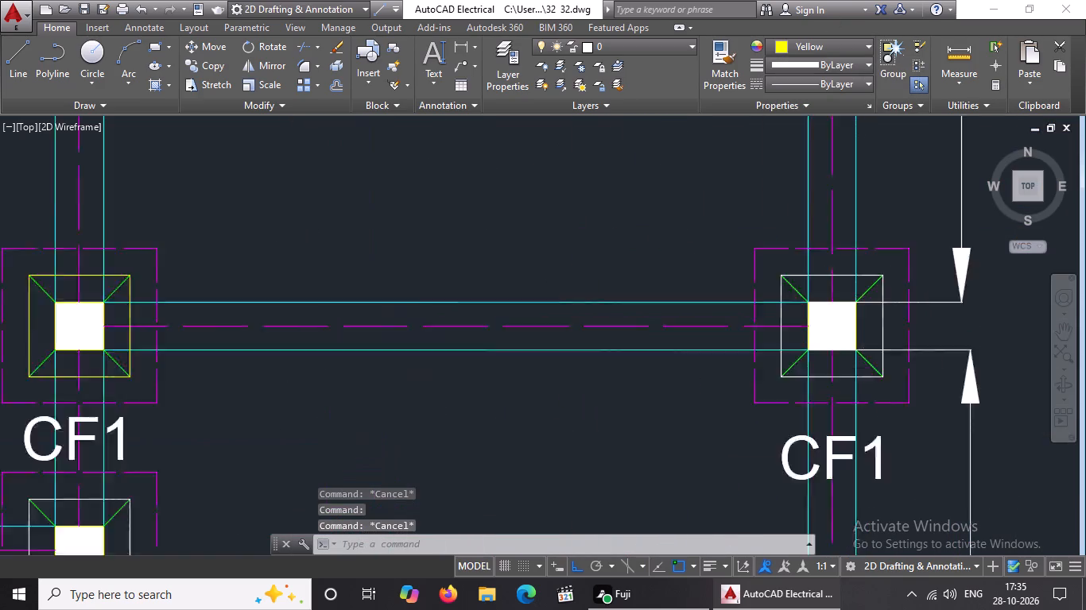
{"action": "left_click", "coordinate": [867, 252]}
{"action": "left_click", "coordinate": [850, 43]}
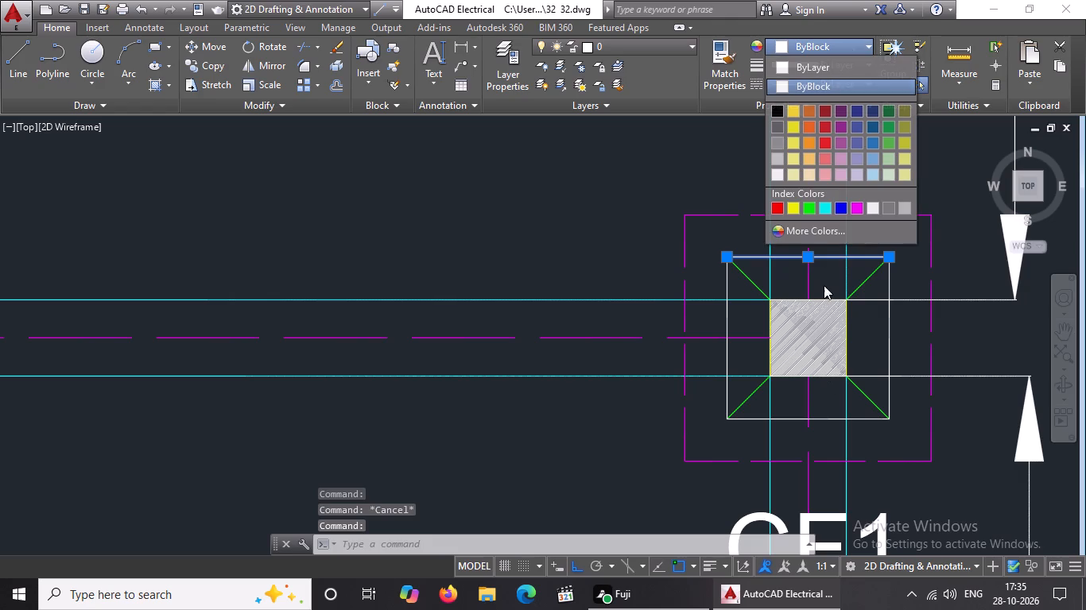
{"action": "left_click", "coordinate": [793, 207]}
{"action": "key", "text": "Escape"}
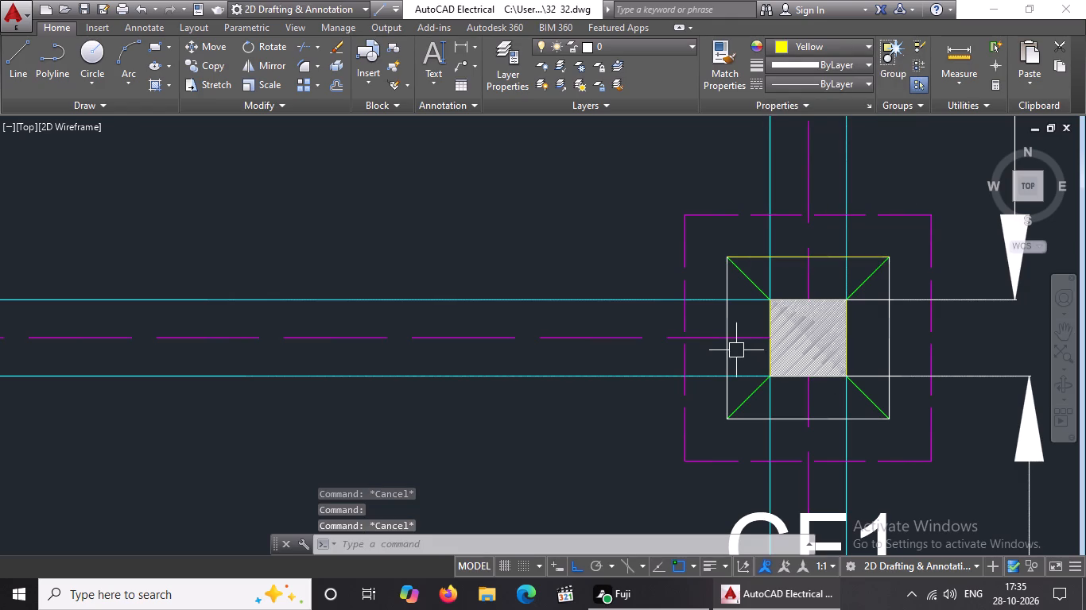
{"action": "left_click", "coordinate": [723, 359]}
{"action": "left_click_drag", "start_coordinate": [814, 44], "coordinate": [816, 58]}
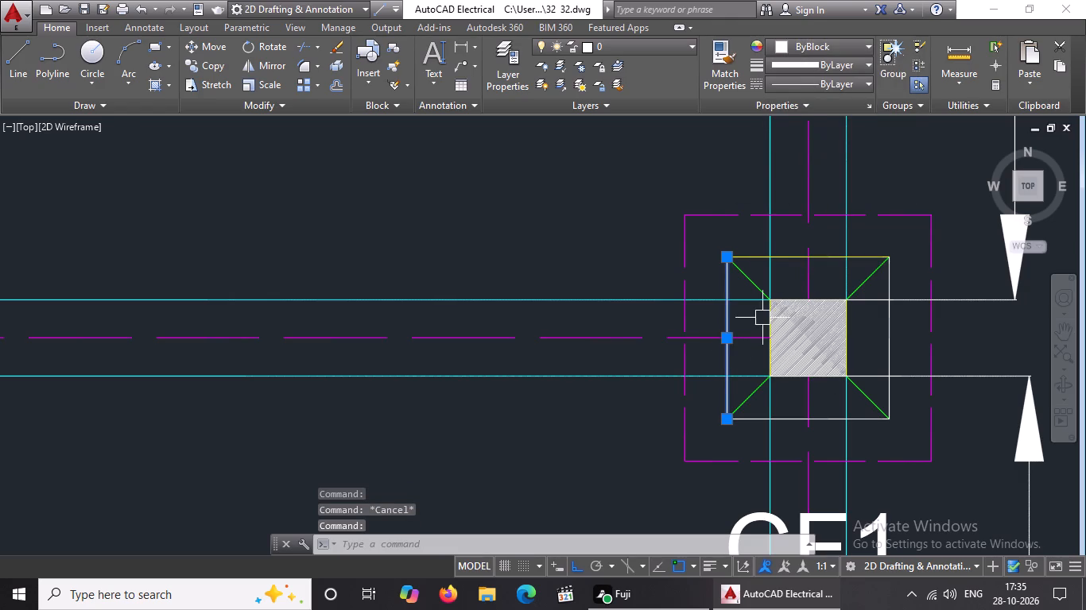
{"action": "left_click", "coordinate": [833, 38]}
{"action": "left_click", "coordinate": [792, 205]}
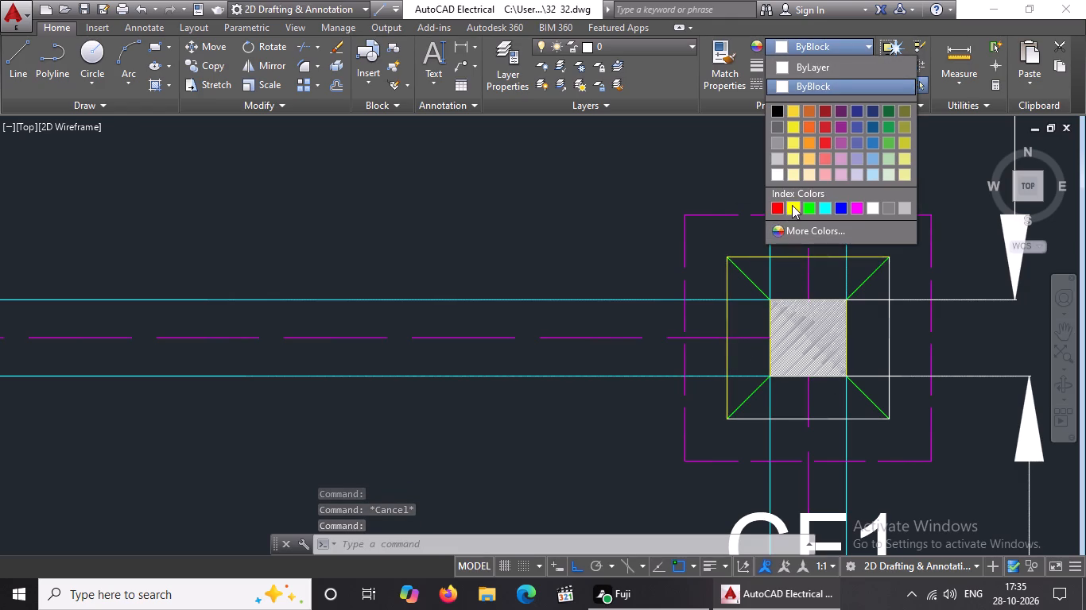
{"action": "key", "text": "Escape"}
Change the bottom and right edges of the fourth-row right CF1 footing square to yellow.
{"action": "left_click", "coordinate": [838, 420]}
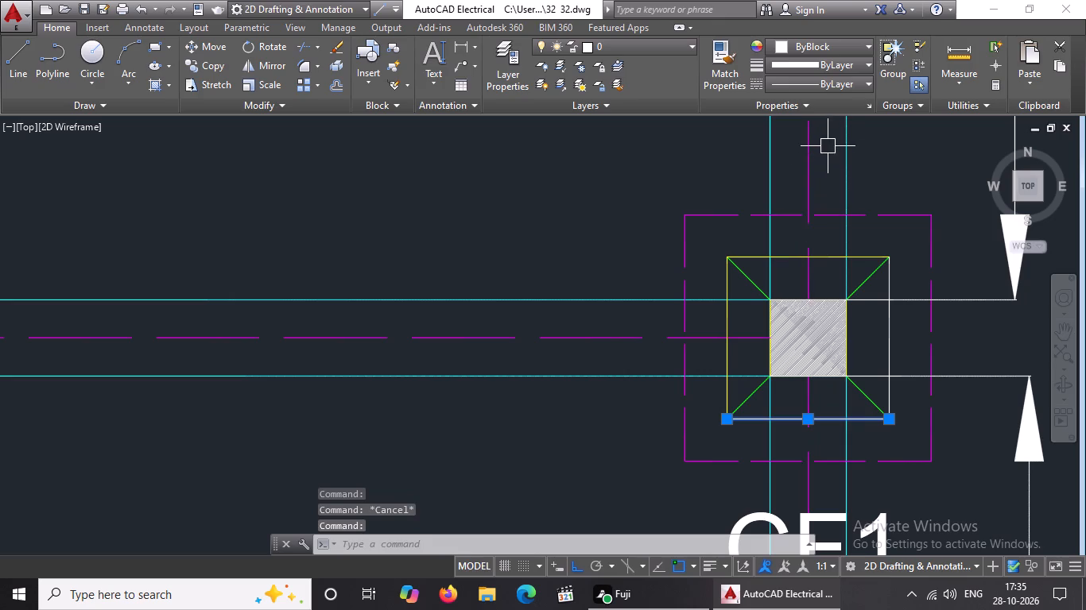
{"action": "left_click", "coordinate": [831, 48]}
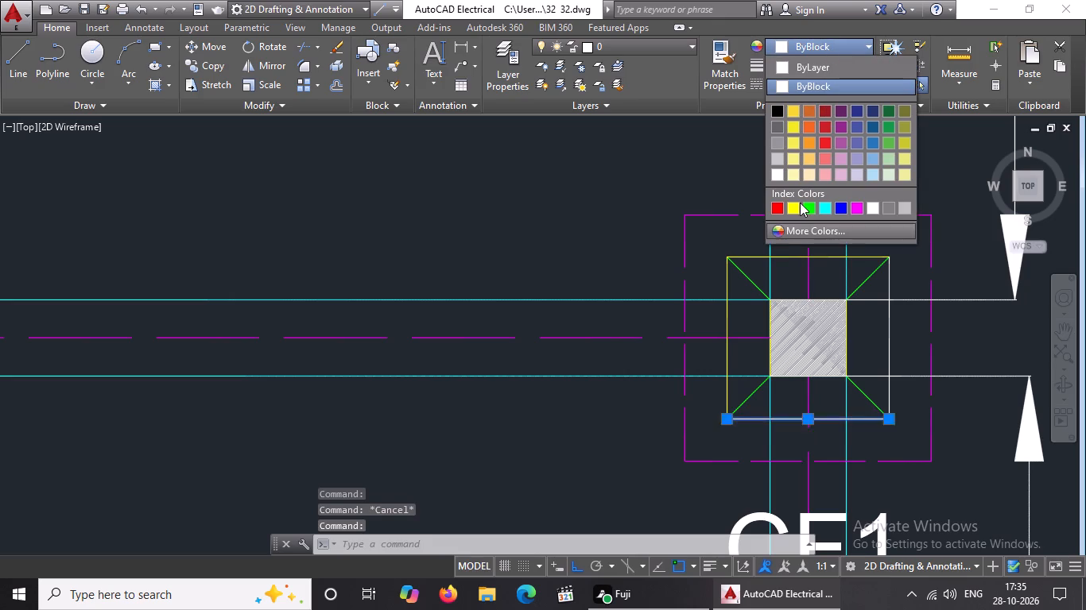
{"action": "left_click", "coordinate": [793, 202]}
{"action": "key", "text": "Escape"}
{"action": "left_click", "coordinate": [894, 340]}
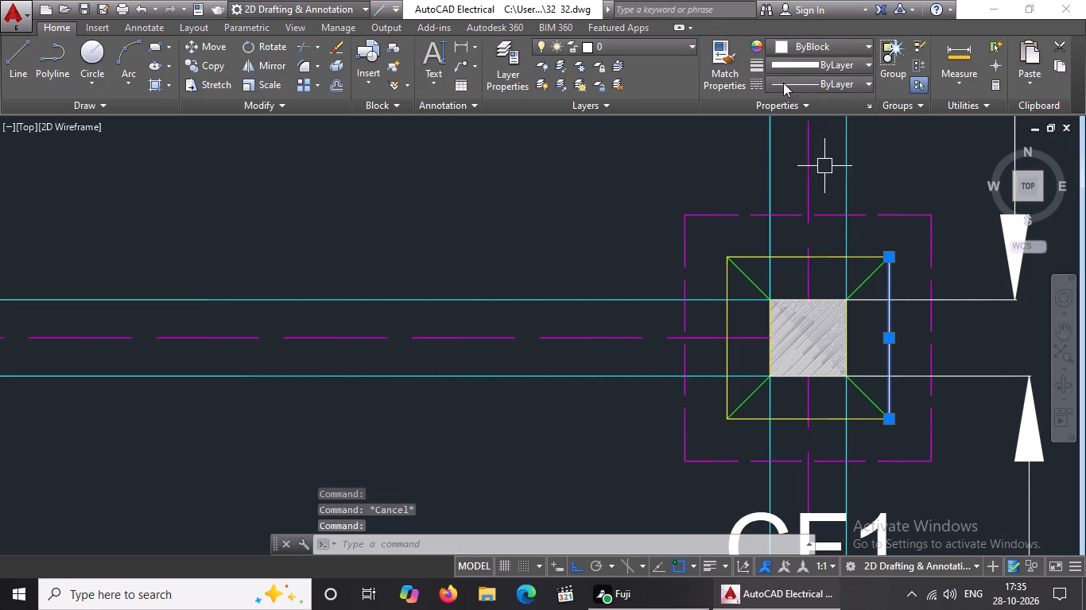
{"action": "left_click", "coordinate": [790, 50]}
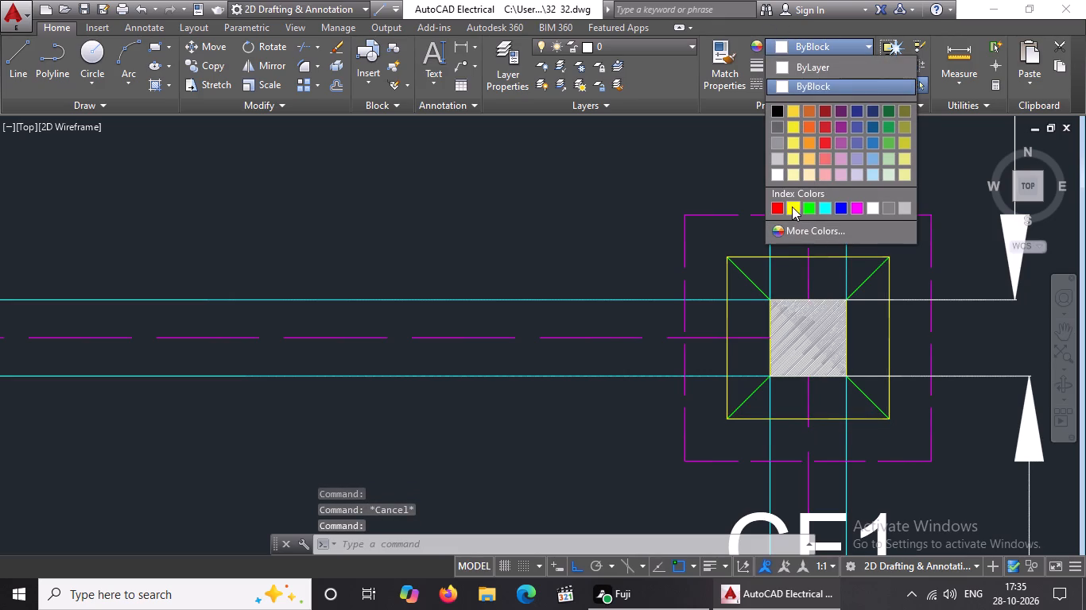
{"action": "left_click", "coordinate": [792, 206]}
{"action": "key", "text": "Escape"}
Recolor the top and right edges of the white square at the fifth-row middle CF1 footing yellow.
{"action": "scroll", "coordinate": [793, 222], "scroll_direction": "up", "scroll_amount": 1}
{"action": "scroll", "coordinate": [793, 222], "scroll_direction": "down", "scroll_amount": 4}
{"action": "scroll", "coordinate": [795, 288], "scroll_direction": "down", "scroll_amount": 1}
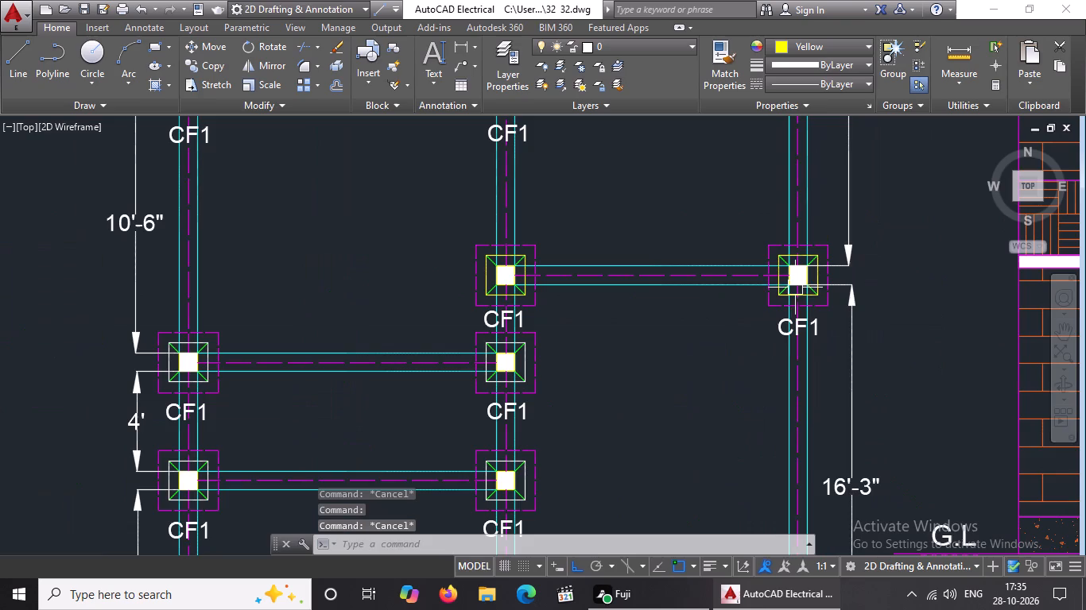
{"action": "scroll", "coordinate": [440, 381], "scroll_direction": "up", "scroll_amount": 2}
{"action": "scroll", "coordinate": [629, 281], "scroll_direction": "up", "scroll_amount": 3}
{"action": "left_click", "coordinate": [560, 290]}
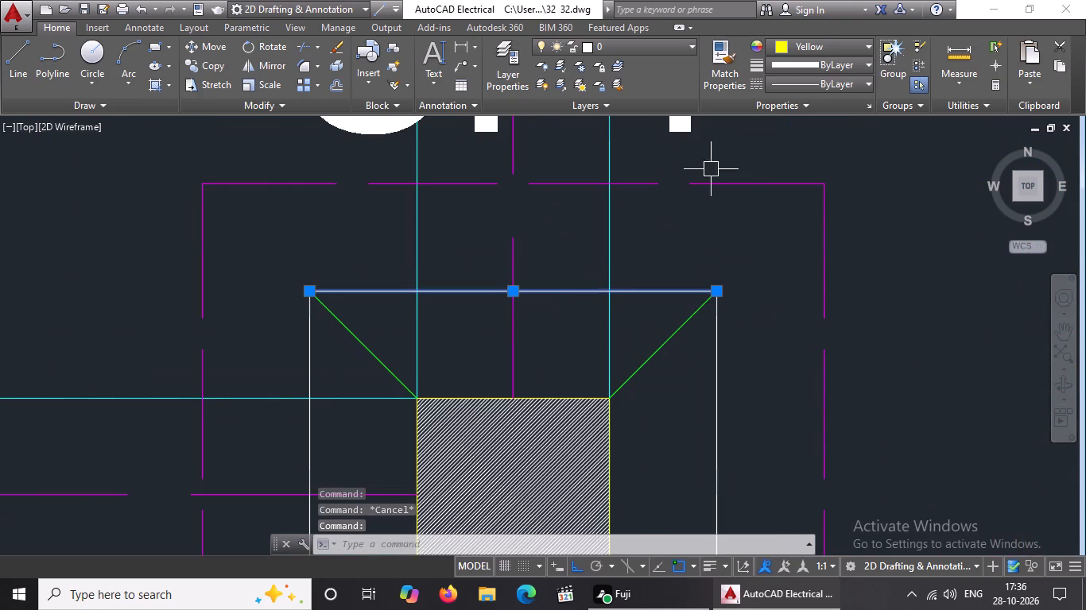
{"action": "left_click", "coordinate": [794, 39]}
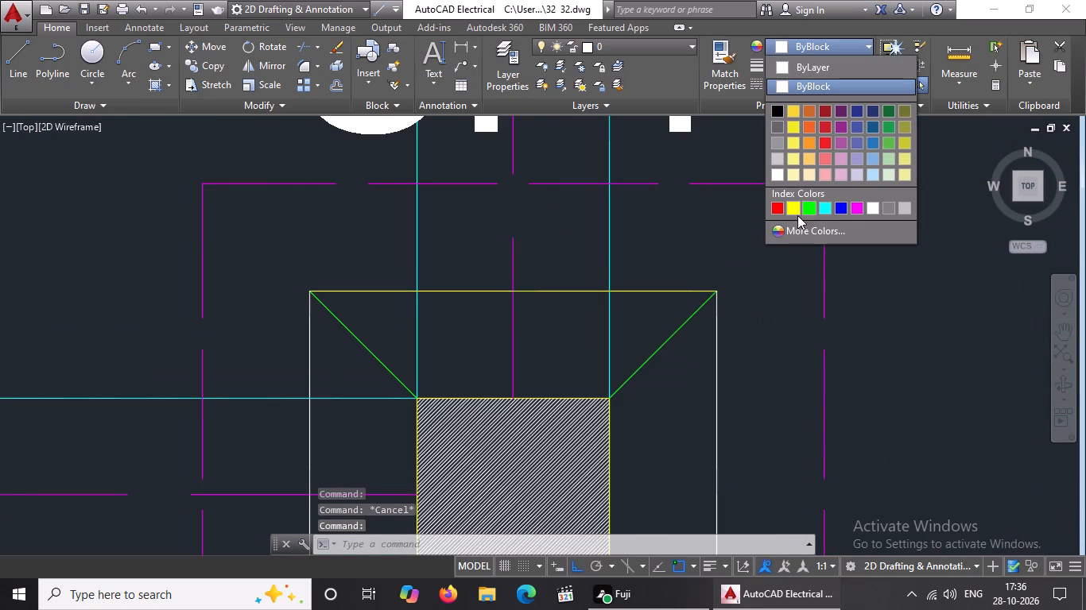
{"action": "left_click", "coordinate": [792, 211]}
{"action": "scroll", "coordinate": [634, 250], "scroll_direction": "down", "scroll_amount": 2}
{"action": "key", "text": "Escape"}
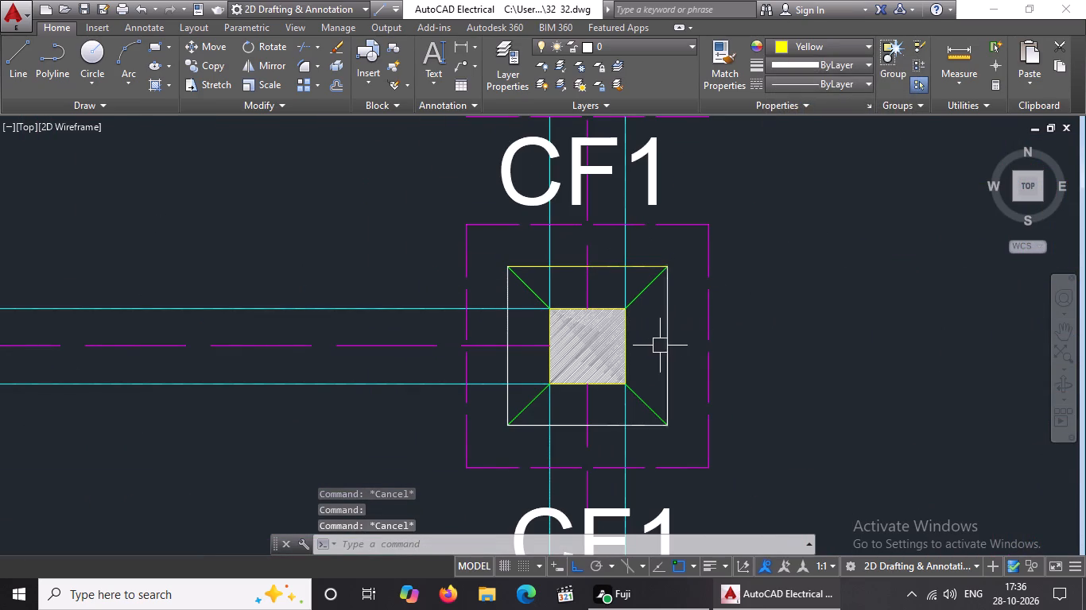
{"action": "left_click", "coordinate": [660, 346]}
{"action": "left_click", "coordinate": [789, 41]}
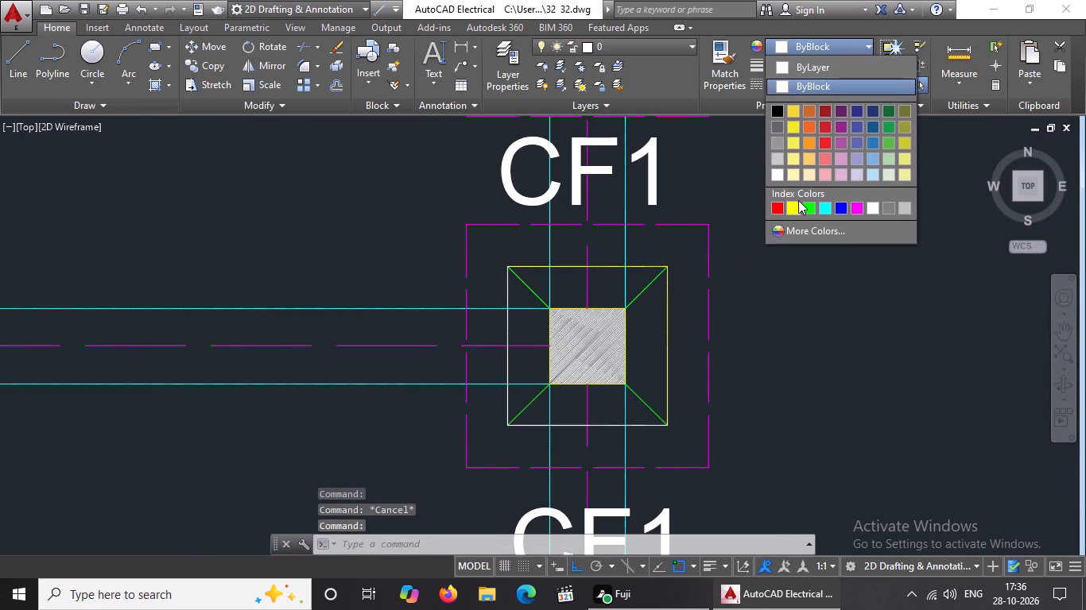
{"action": "left_click", "coordinate": [796, 207]}
{"action": "scroll", "coordinate": [719, 255], "scroll_direction": "down", "scroll_amount": 3}
{"action": "key", "text": "Escape"}
Change the left and bottom edges of the fifth-row middle CF1 footing square to yellow.
{"action": "scroll", "coordinate": [667, 296], "scroll_direction": "up", "scroll_amount": 2}
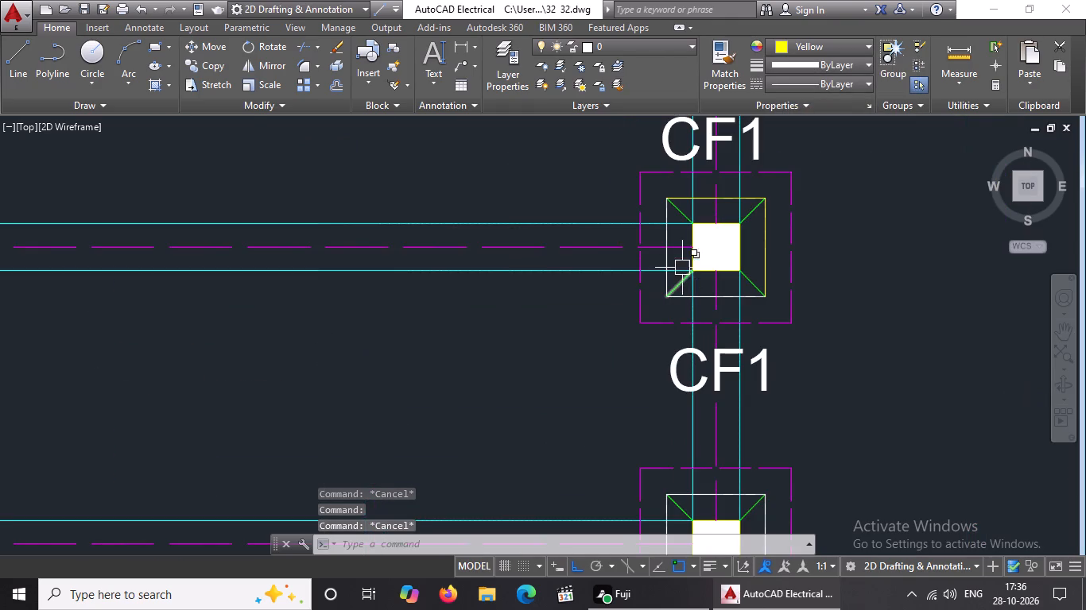
{"action": "scroll", "coordinate": [671, 268], "scroll_direction": "up", "scroll_amount": 4}
{"action": "left_click", "coordinate": [638, 226]}
{"action": "left_click", "coordinate": [624, 235]}
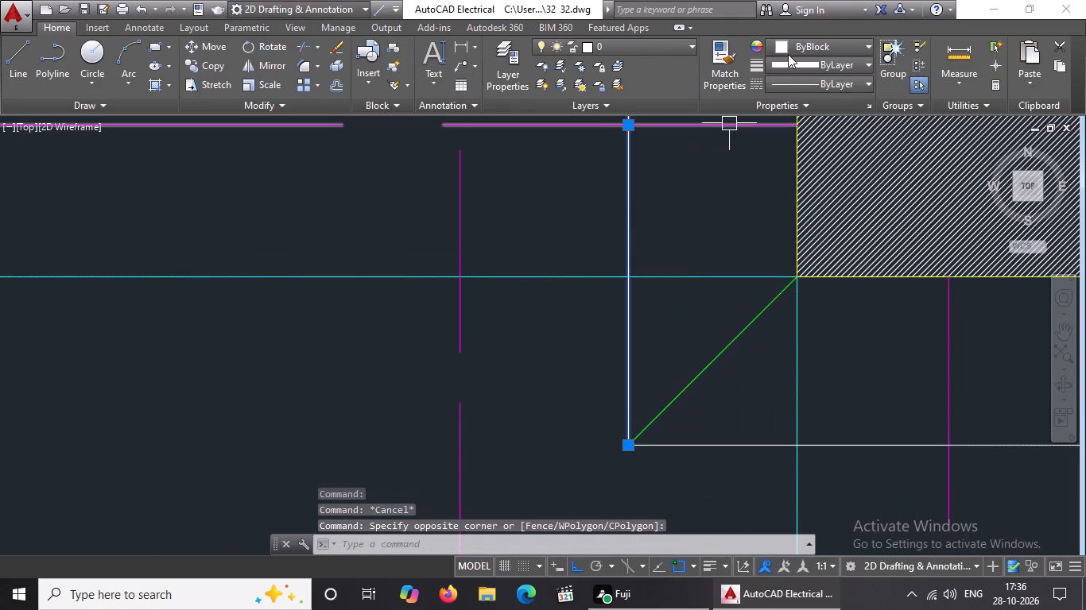
{"action": "left_click", "coordinate": [801, 43]}
{"action": "left_click", "coordinate": [792, 204]}
{"action": "scroll", "coordinate": [781, 228], "scroll_direction": "down", "scroll_amount": 3}
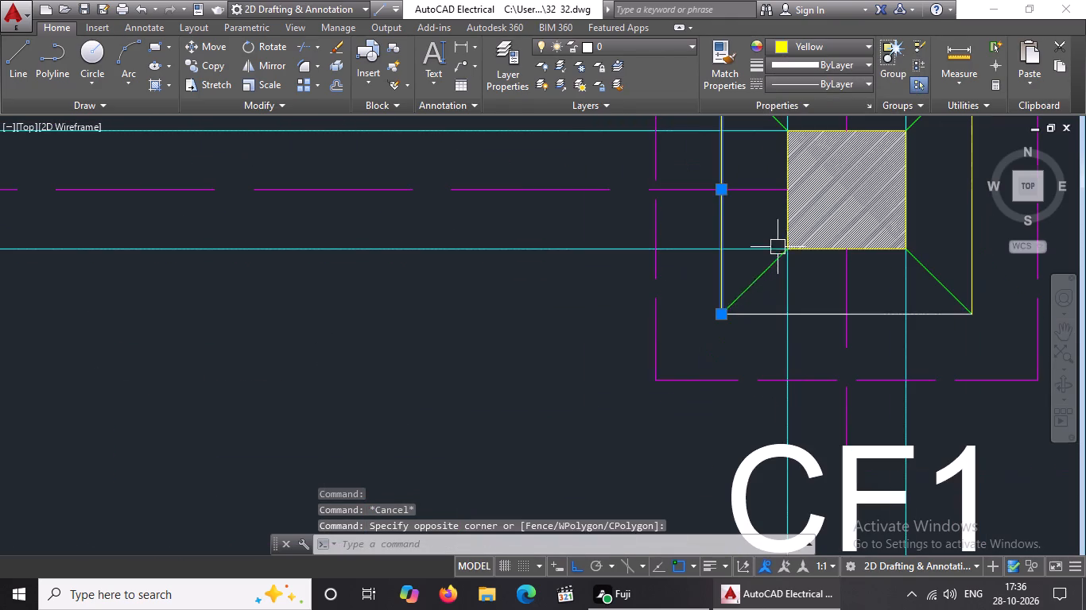
{"action": "key", "text": "Escape"}
{"action": "left_click", "coordinate": [815, 320]}
{"action": "left_click", "coordinate": [788, 43]}
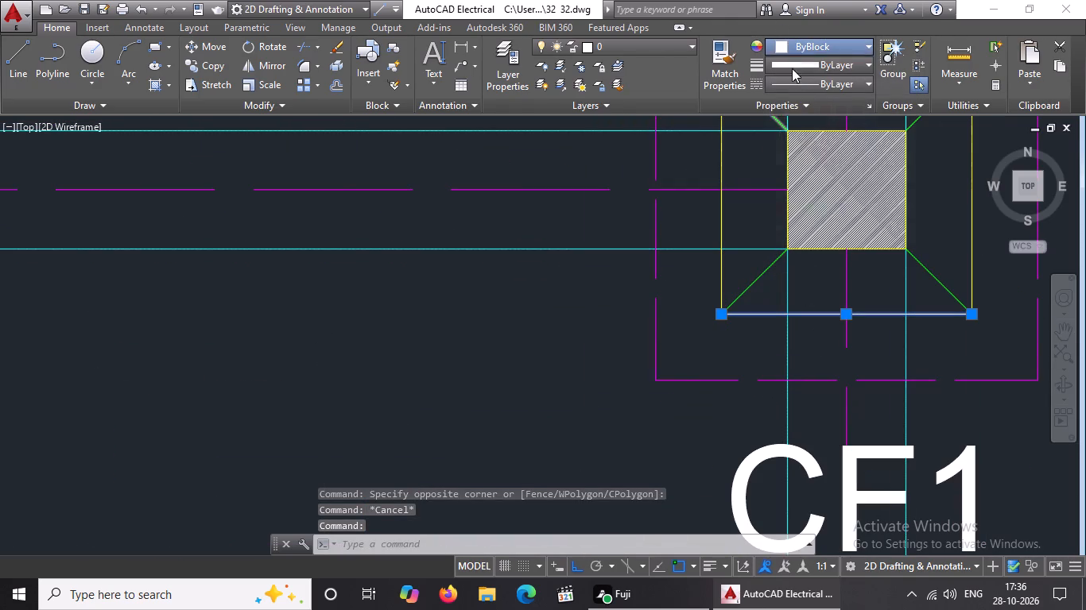
{"action": "left_click", "coordinate": [791, 210]}
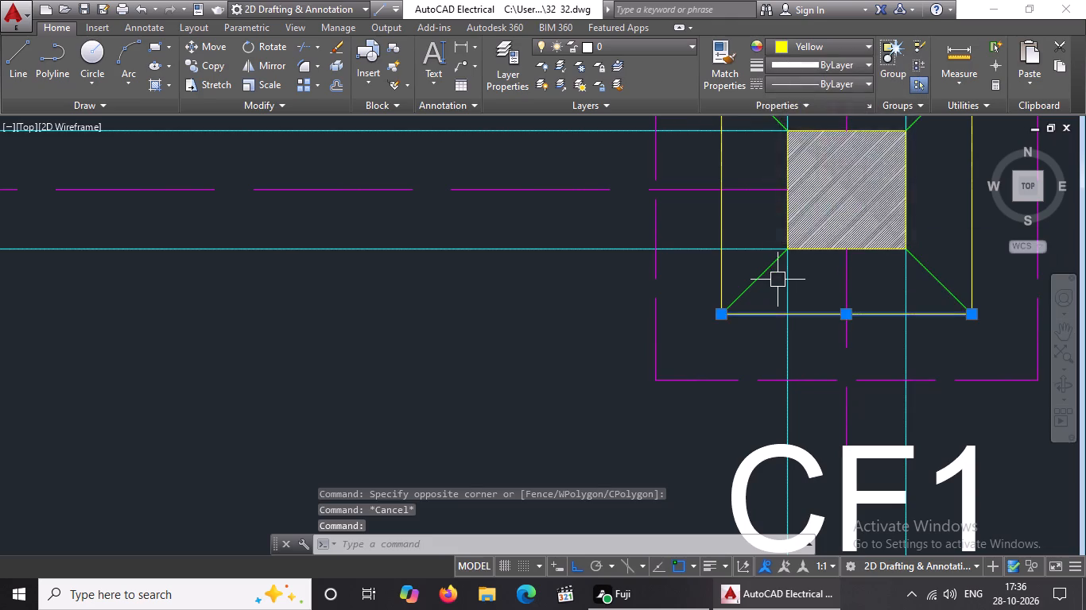
{"action": "scroll", "coordinate": [778, 280], "scroll_direction": "down", "scroll_amount": 4}
{"action": "key", "text": "Escape"}
Recolor the top edge of the white square at the fifth-row left CF1 footing yellow.
{"action": "scroll", "coordinate": [485, 255], "scroll_direction": "up", "scroll_amount": 2}
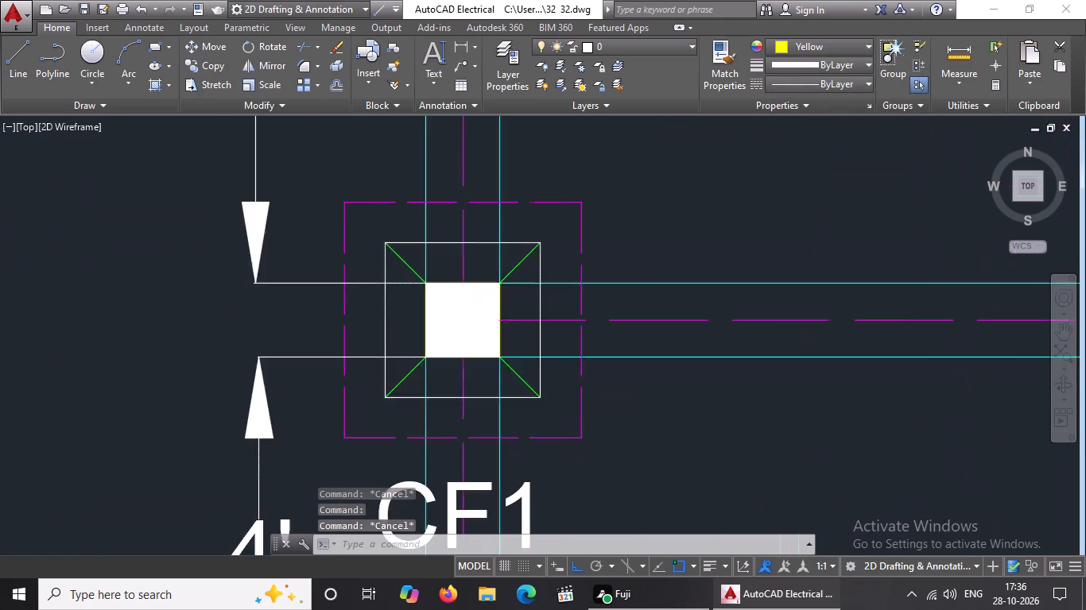
{"action": "scroll", "coordinate": [485, 255], "scroll_direction": "up", "scroll_amount": 3}
{"action": "left_click", "coordinate": [484, 244]}
{"action": "left_click", "coordinate": [816, 46]}
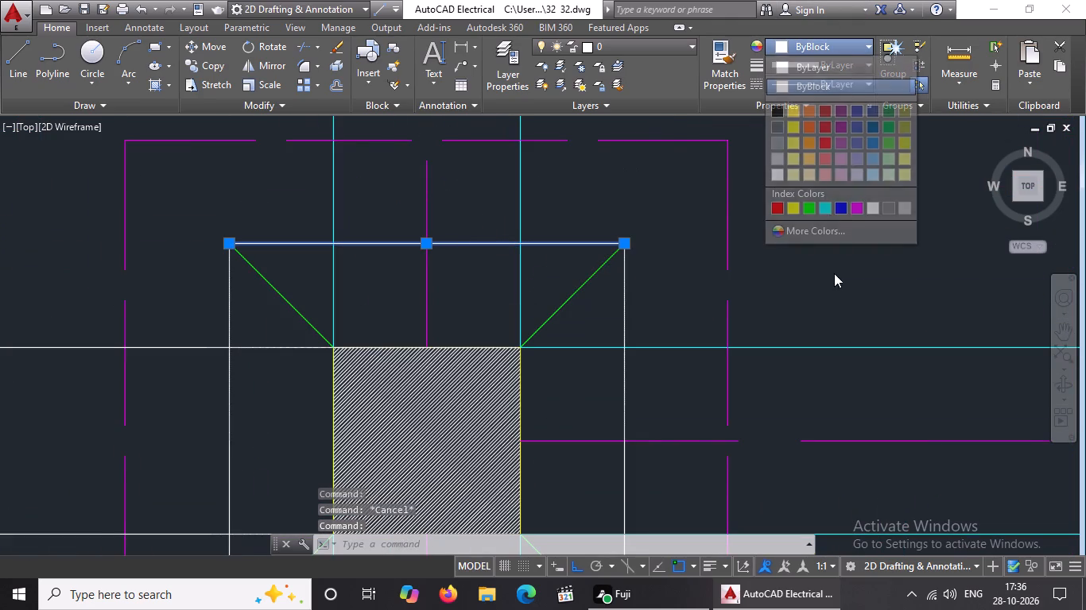
{"action": "left_click", "coordinate": [793, 202]}
{"action": "key", "text": "Escape"}
{"action": "scroll", "coordinate": [686, 231], "scroll_direction": "down", "scroll_amount": 2}
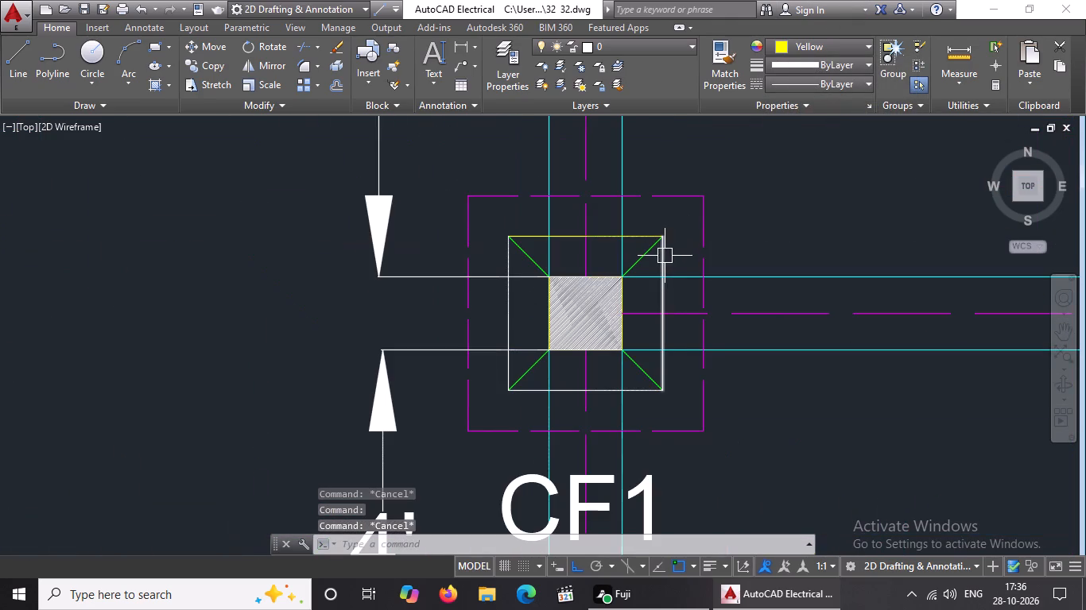
Recolor the right and left edges of the white square at the fifth-row left CF1 footing yellow.
{"action": "left_click", "coordinate": [665, 256]}
{"action": "left_click", "coordinate": [796, 49]}
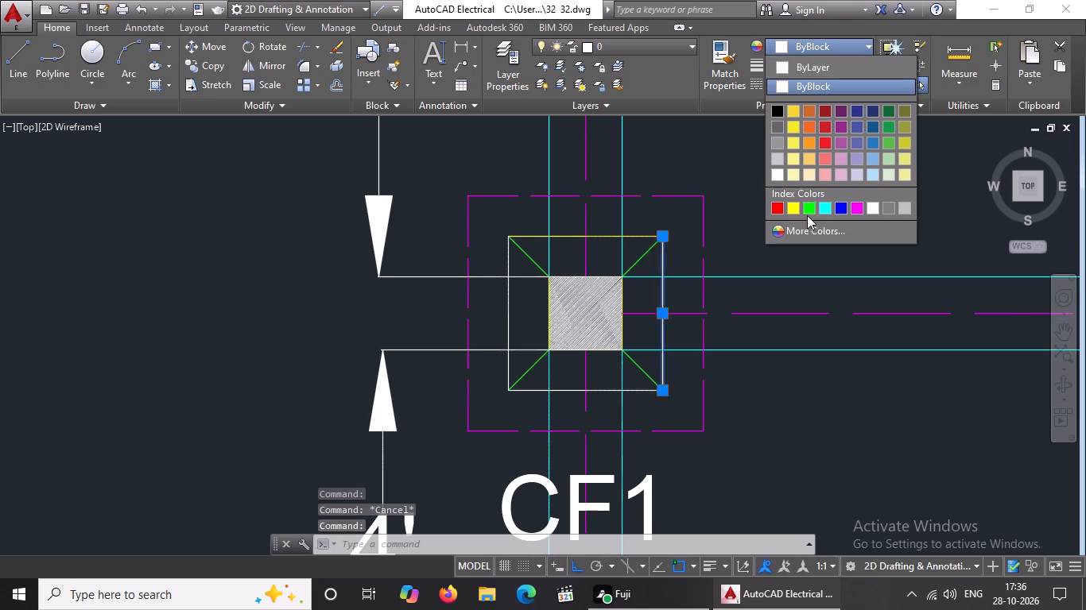
{"action": "left_click", "coordinate": [791, 203]}
{"action": "key", "text": "Escape"}
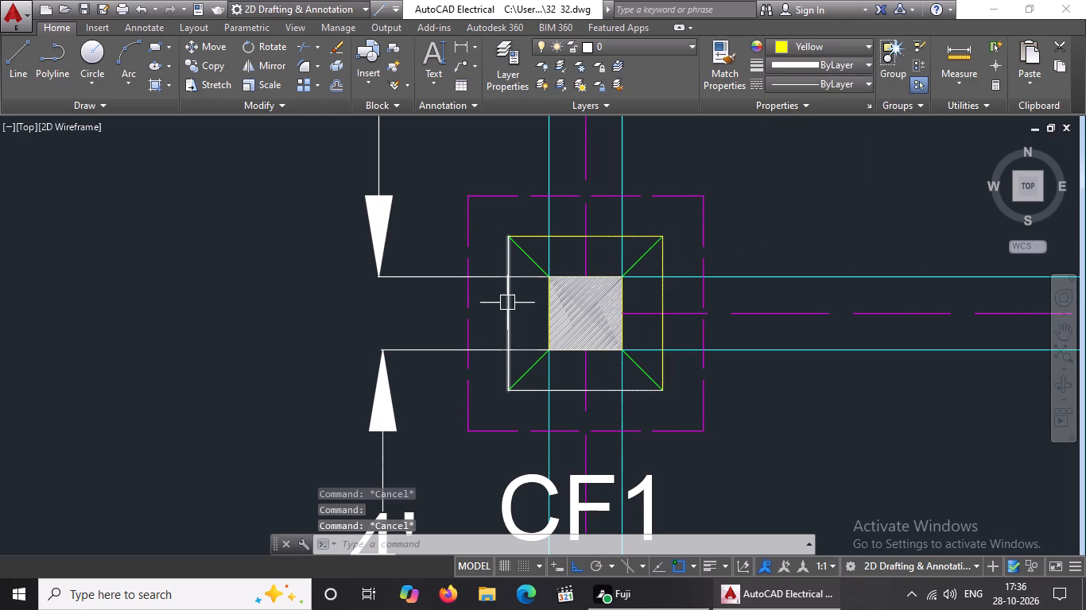
{"action": "left_click", "coordinate": [507, 303]}
{"action": "left_click", "coordinate": [803, 47]}
{"action": "left_click", "coordinate": [790, 201]}
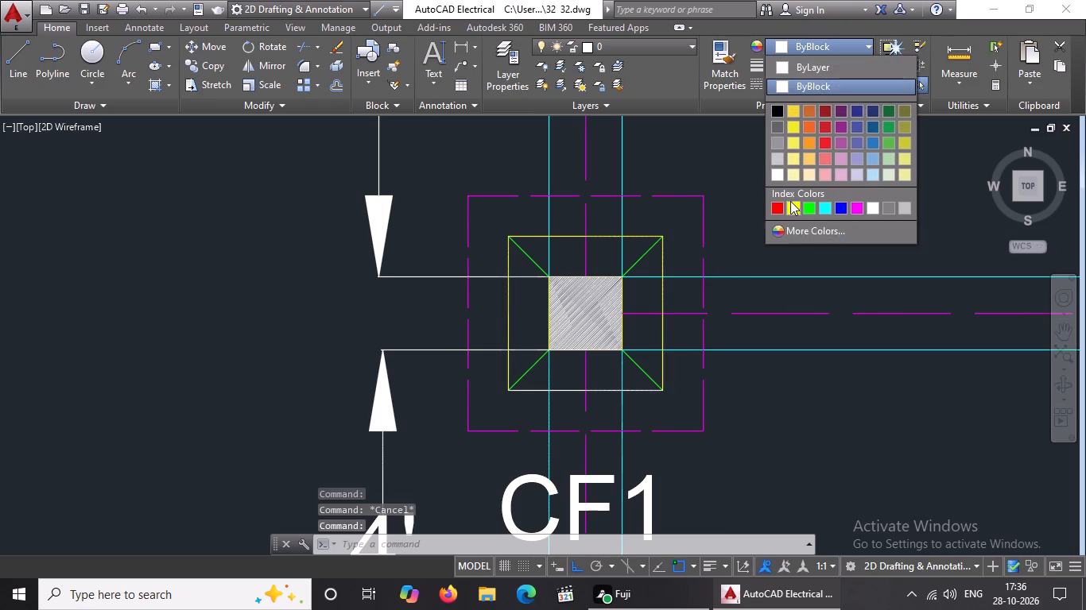
{"action": "key", "text": "Escape"}
Change the bottom edge of the fifth-row left CF1 footing square to yellow.
{"action": "left_click", "coordinate": [607, 395]}
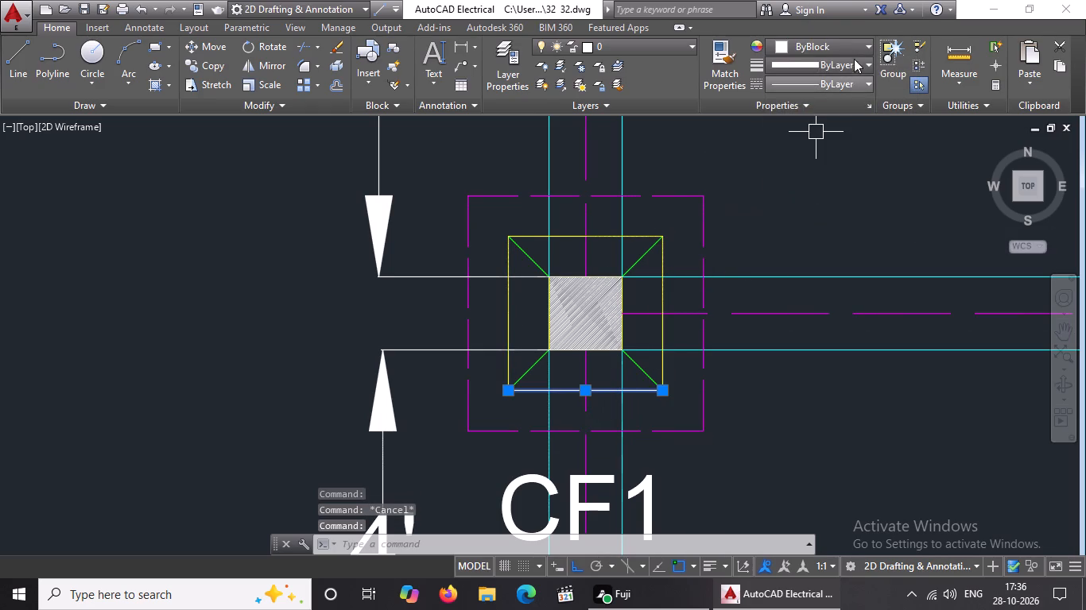
{"action": "left_click", "coordinate": [854, 51]}
{"action": "left_click", "coordinate": [791, 212]}
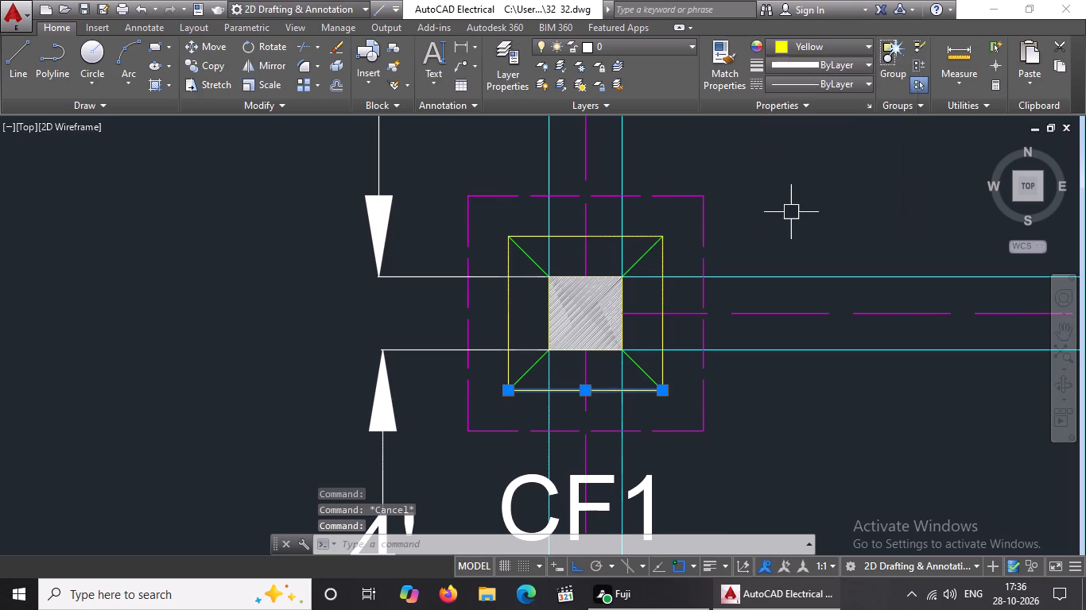
{"action": "scroll", "coordinate": [634, 277], "scroll_direction": "down", "scroll_amount": 1}
{"action": "left_click", "coordinate": [829, 49]}
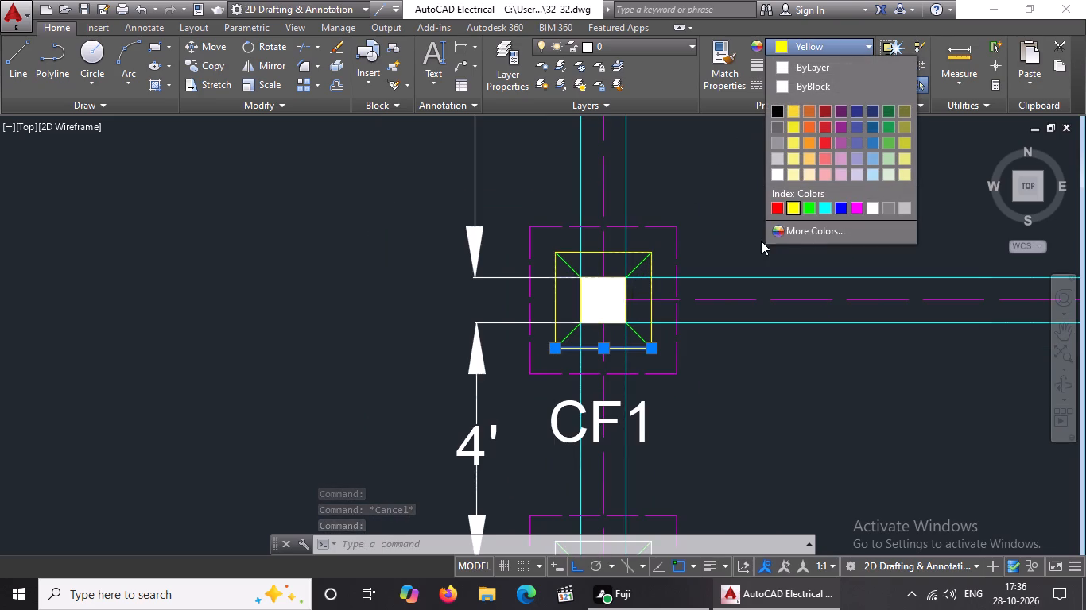
{"action": "left_click", "coordinate": [796, 209]}
{"action": "scroll", "coordinate": [637, 306], "scroll_direction": "down", "scroll_amount": 5}
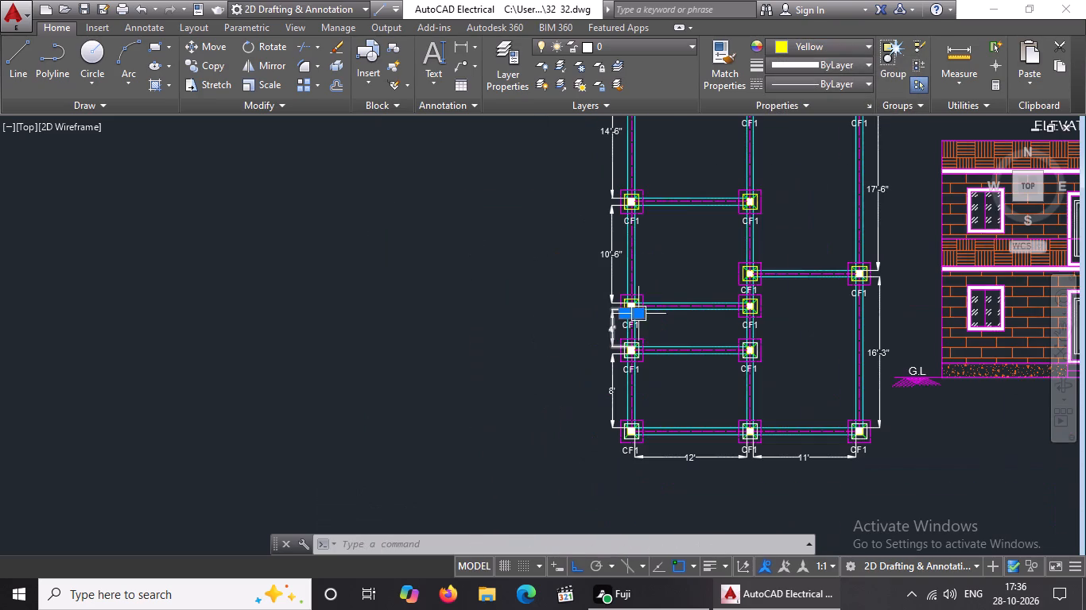
{"action": "key", "text": "Escape"}
Recolor the top and right edges of the white square at the sixth-row left CF1 footing yellow.
{"action": "scroll", "coordinate": [774, 327], "scroll_direction": "up", "scroll_amount": 3}
{"action": "scroll", "coordinate": [778, 316], "scroll_direction": "down", "scroll_amount": 1}
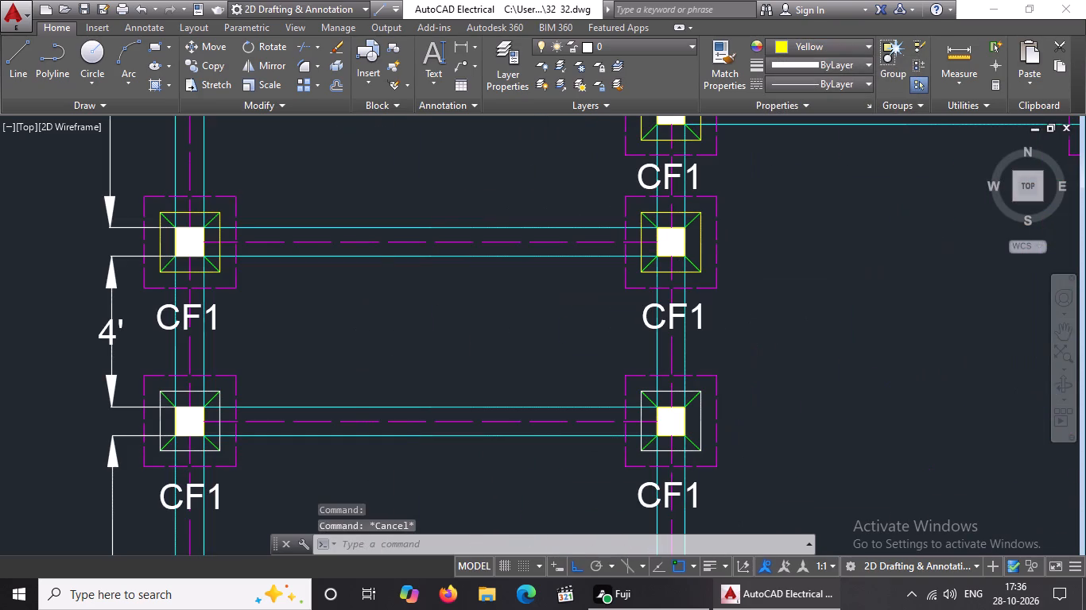
{"action": "scroll", "coordinate": [367, 400], "scroll_direction": "up", "scroll_amount": 4}
{"action": "left_click", "coordinate": [588, 173]}
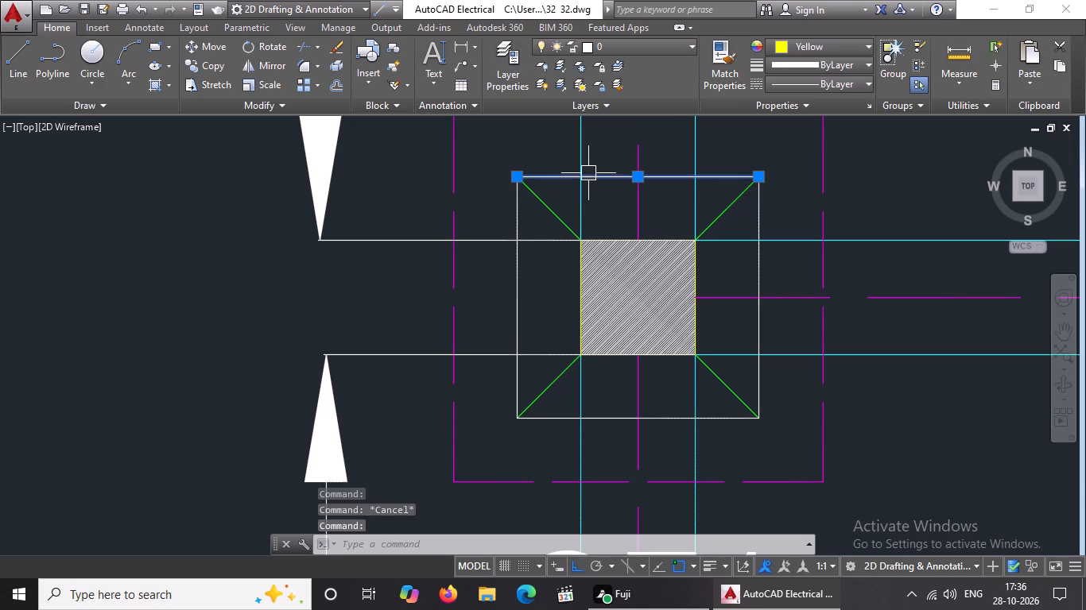
{"action": "left_click", "coordinate": [803, 49]}
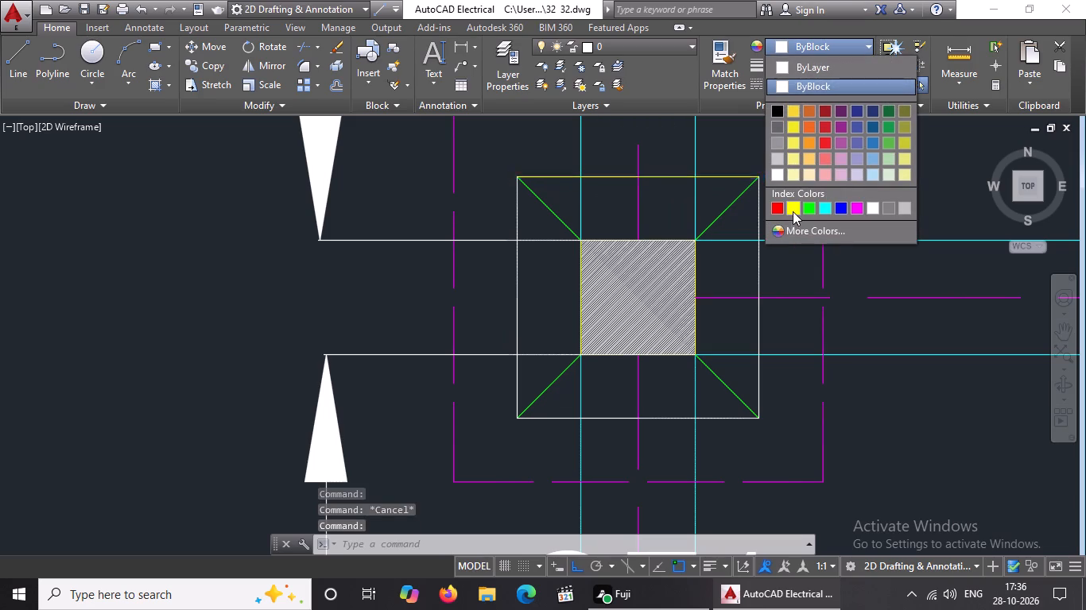
{"action": "left_click", "coordinate": [793, 210]}
{"action": "key", "text": "Escape"}
{"action": "left_click", "coordinate": [760, 268]}
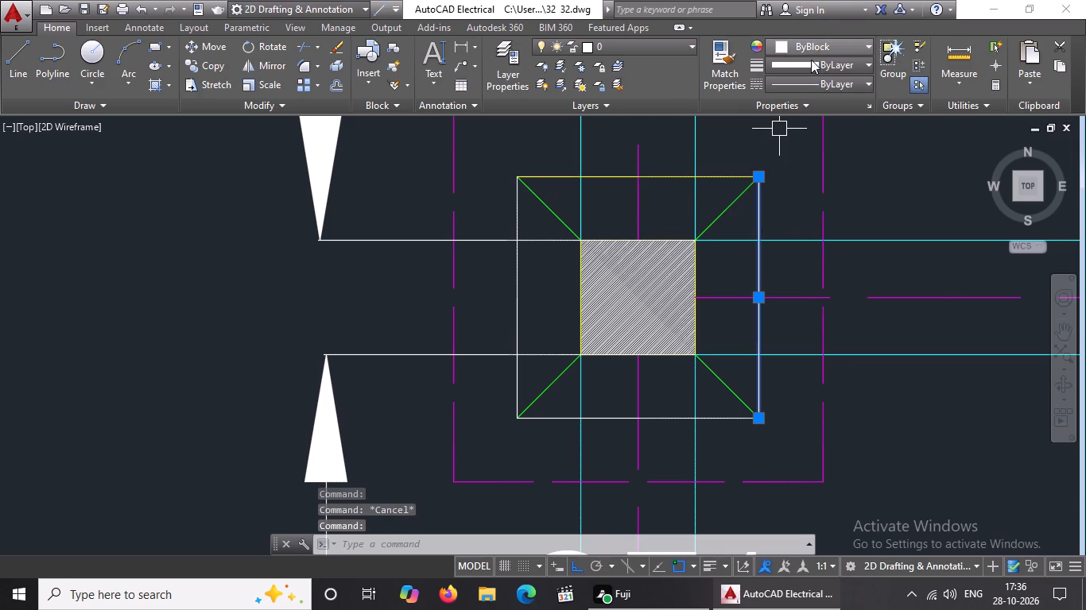
{"action": "left_click", "coordinate": [814, 48]}
{"action": "left_click", "coordinate": [797, 203]}
{"action": "key", "text": "Escape"}
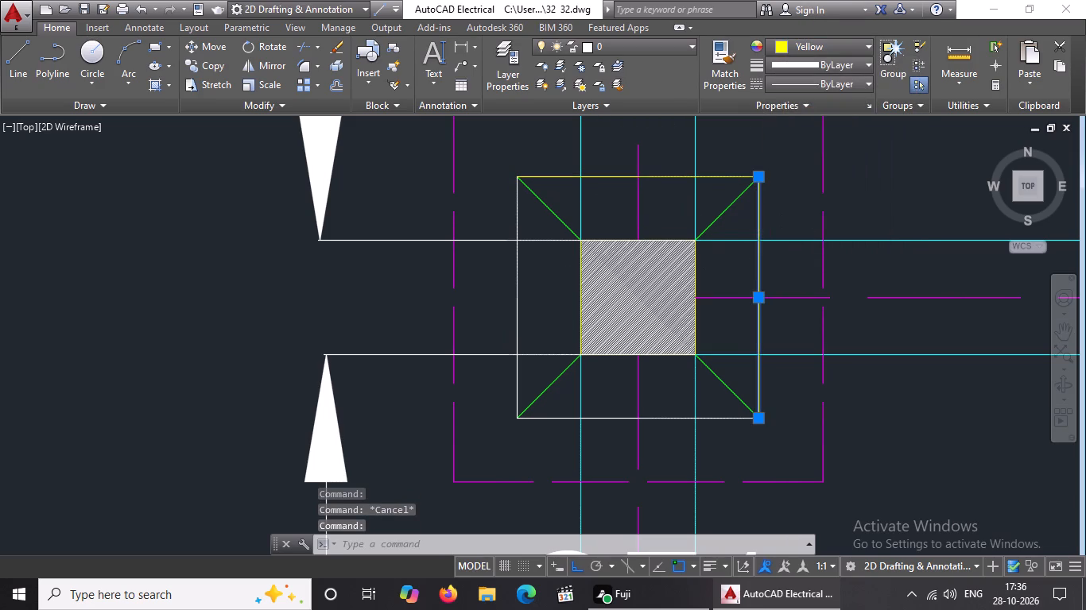
Change the left and bottom edges of the sixth-row left CF1 footing square to yellow.
{"action": "left_click", "coordinate": [536, 272]}
{"action": "left_click", "coordinate": [520, 288]}
{"action": "left_click", "coordinate": [515, 295]}
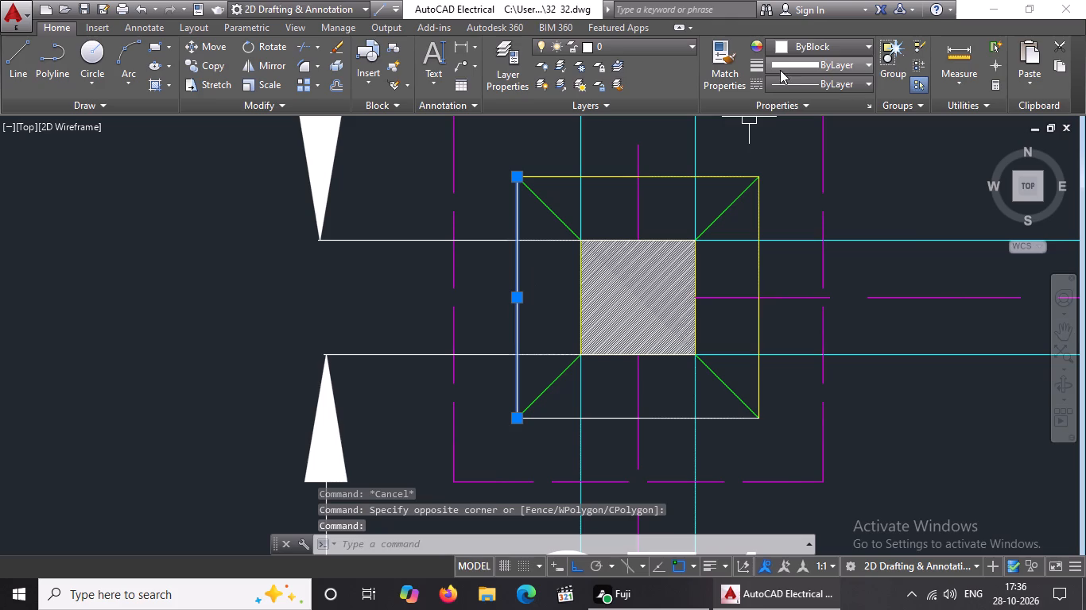
{"action": "left_click", "coordinate": [797, 41]}
{"action": "left_click", "coordinate": [793, 203]}
{"action": "key", "text": "Escape"}
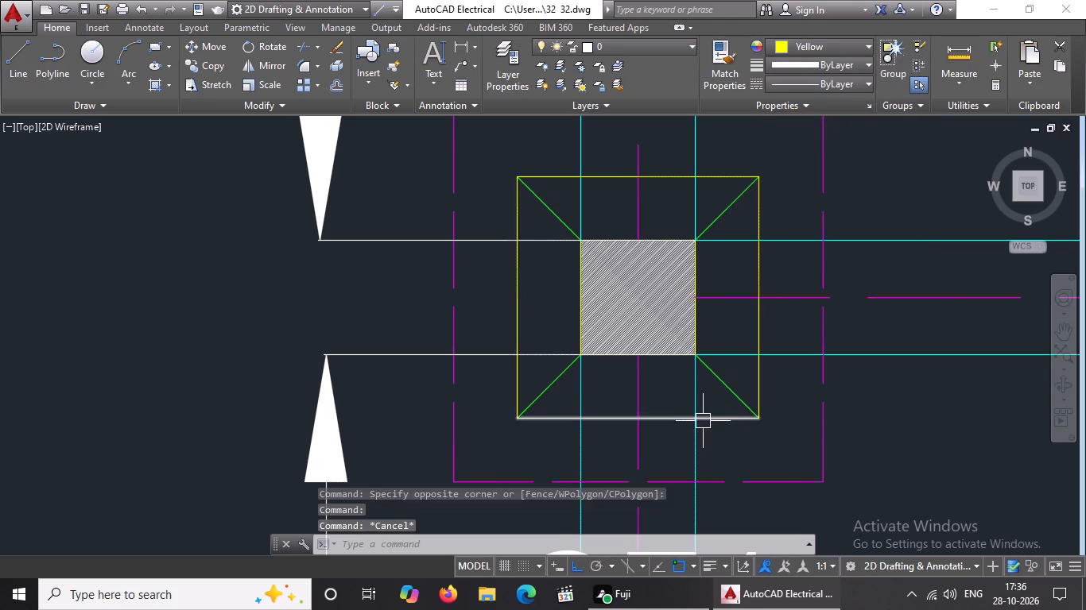
{"action": "left_click", "coordinate": [710, 420]}
{"action": "left_click", "coordinate": [836, 47]}
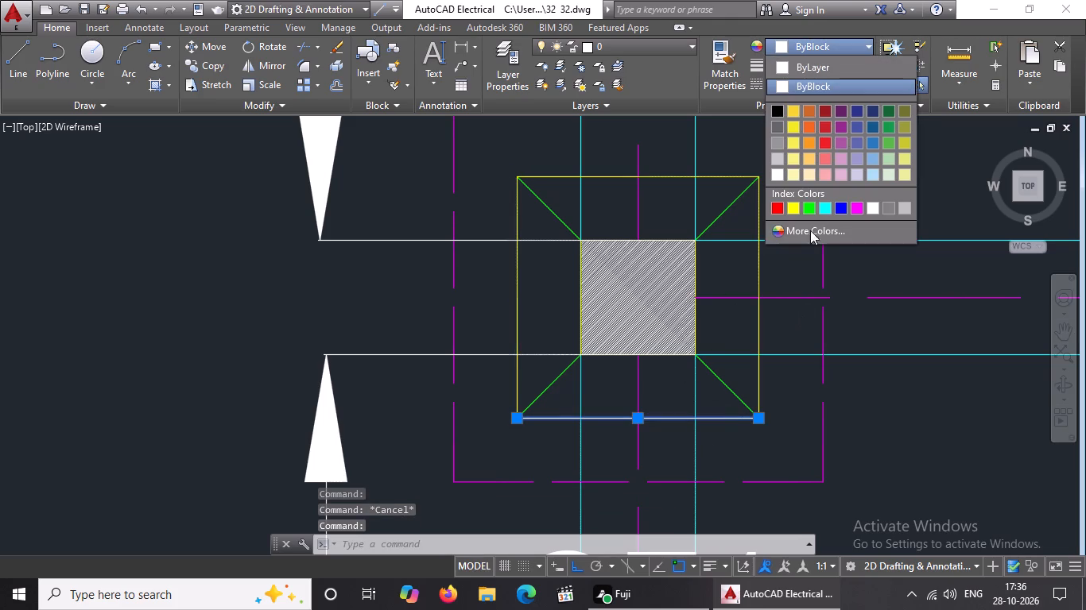
{"action": "left_click", "coordinate": [791, 202]}
{"action": "scroll", "coordinate": [721, 220], "scroll_direction": "down", "scroll_amount": 4}
{"action": "key", "text": "Escape"}
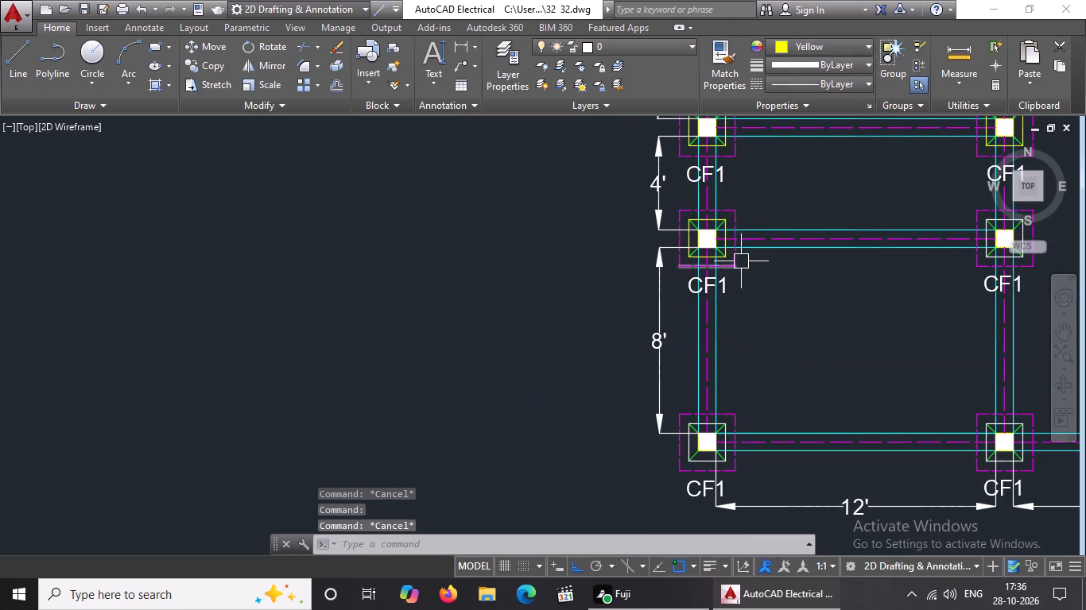
Recolor the top and left edges of the white square at the sixth-row middle CF1 footing yellow.
{"action": "scroll", "coordinate": [751, 264], "scroll_direction": "down", "scroll_amount": 3}
{"action": "scroll", "coordinate": [812, 253], "scroll_direction": "up", "scroll_amount": 5}
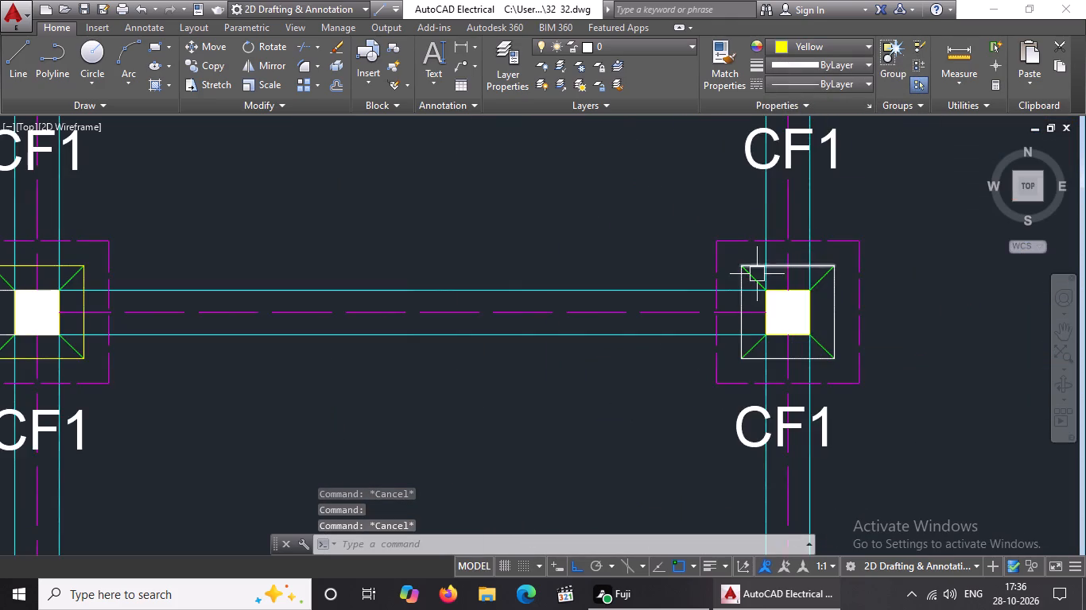
{"action": "scroll", "coordinate": [757, 274], "scroll_direction": "up", "scroll_amount": 2}
{"action": "left_click", "coordinate": [800, 254]}
{"action": "left_click", "coordinate": [828, 43]}
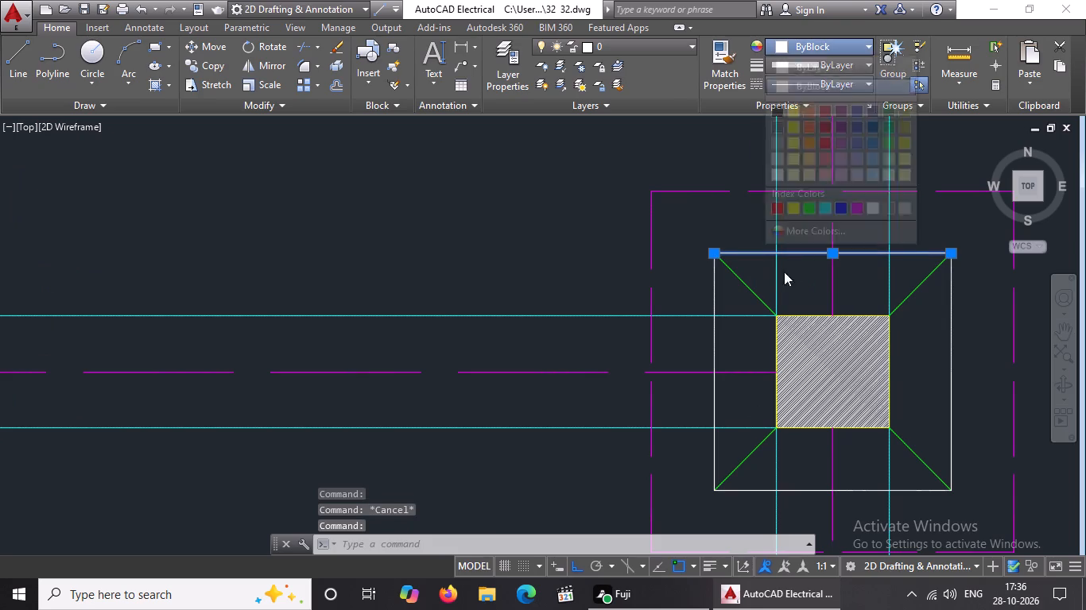
{"action": "left_click_drag", "start_coordinate": [793, 206], "coordinate": [793, 213]}
{"action": "key", "text": "Escape"}
{"action": "left_click", "coordinate": [715, 290]}
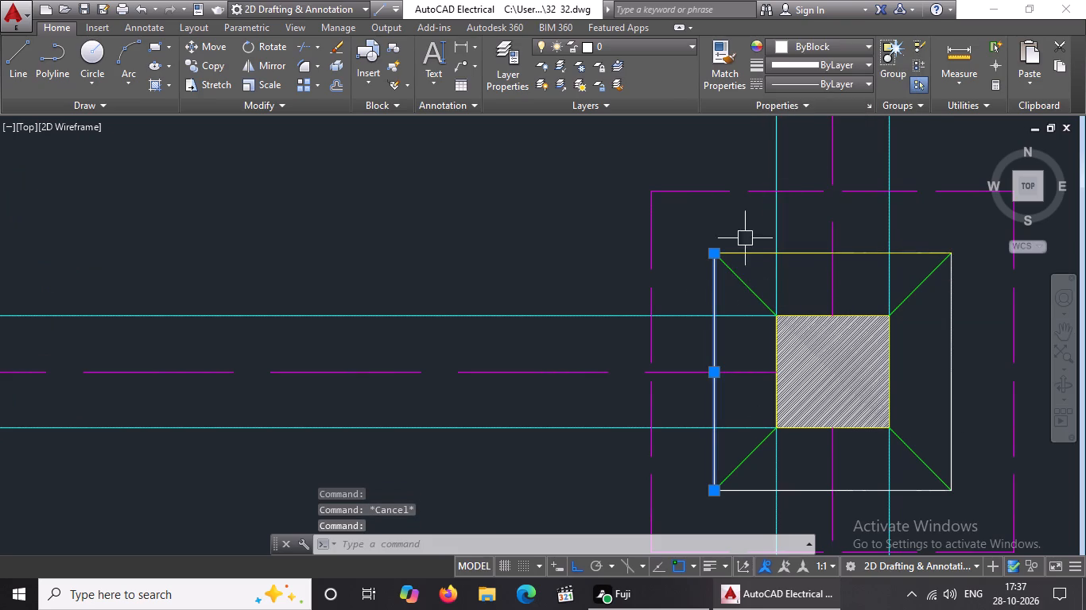
{"action": "left_click", "coordinate": [824, 43]}
{"action": "left_click_drag", "start_coordinate": [793, 204], "coordinate": [792, 211]}
{"action": "scroll", "coordinate": [771, 240], "scroll_direction": "down", "scroll_amount": 3}
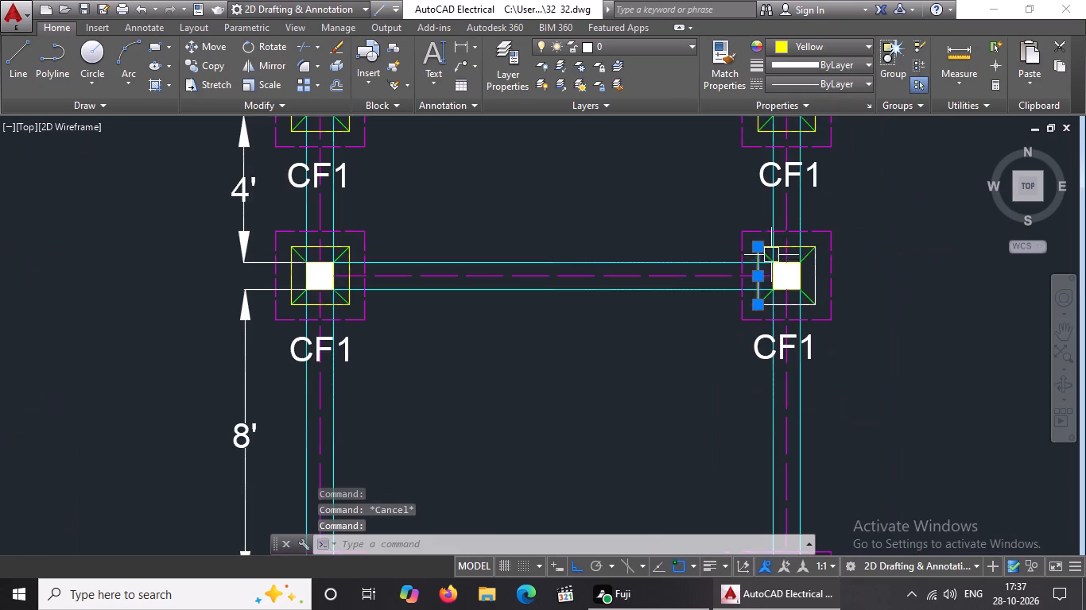
{"action": "key", "text": "Escape"}
Change the right and bottom edges of the sixth-row middle CF1 footing square to yellow.
{"action": "scroll", "coordinate": [809, 268], "scroll_direction": "up", "scroll_amount": 3}
{"action": "left_click", "coordinate": [824, 251]}
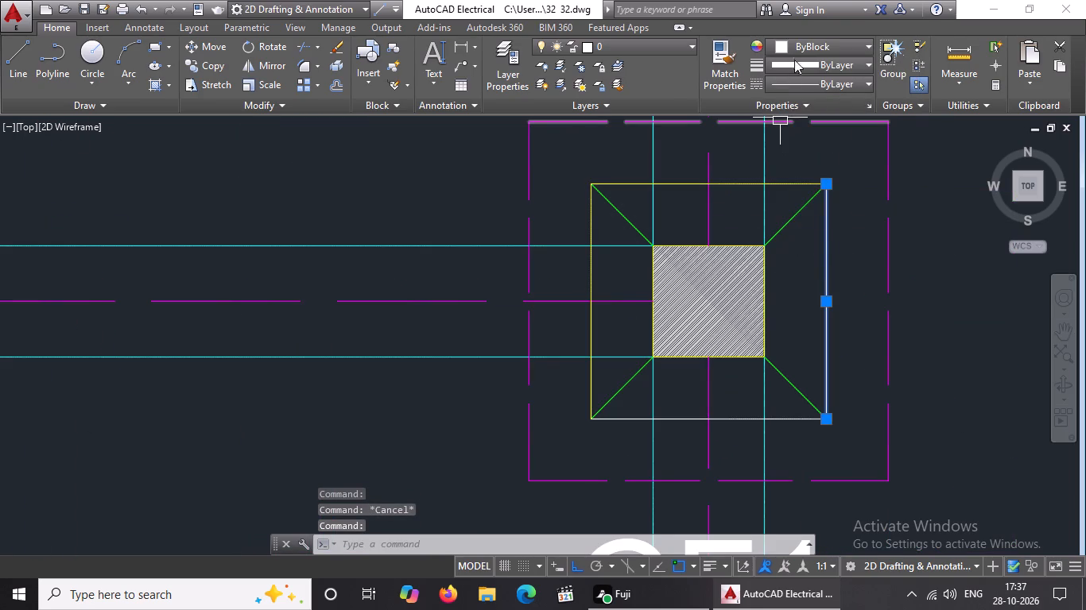
{"action": "left_click", "coordinate": [797, 49]}
{"action": "left_click", "coordinate": [793, 204]}
{"action": "key", "text": "Escape"}
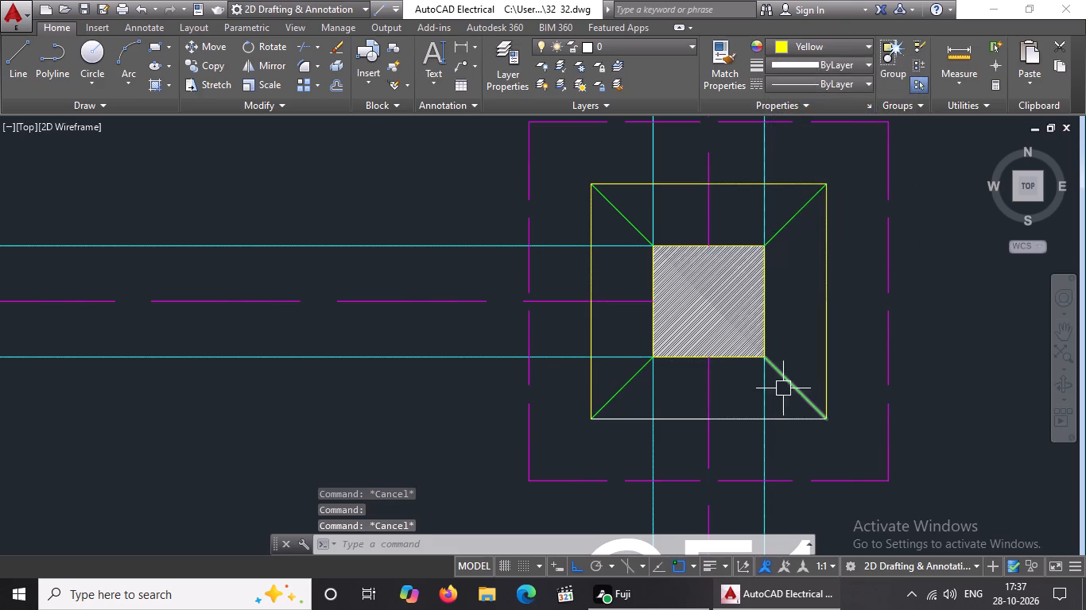
{"action": "left_click", "coordinate": [785, 422]}
{"action": "left_click", "coordinate": [813, 45]}
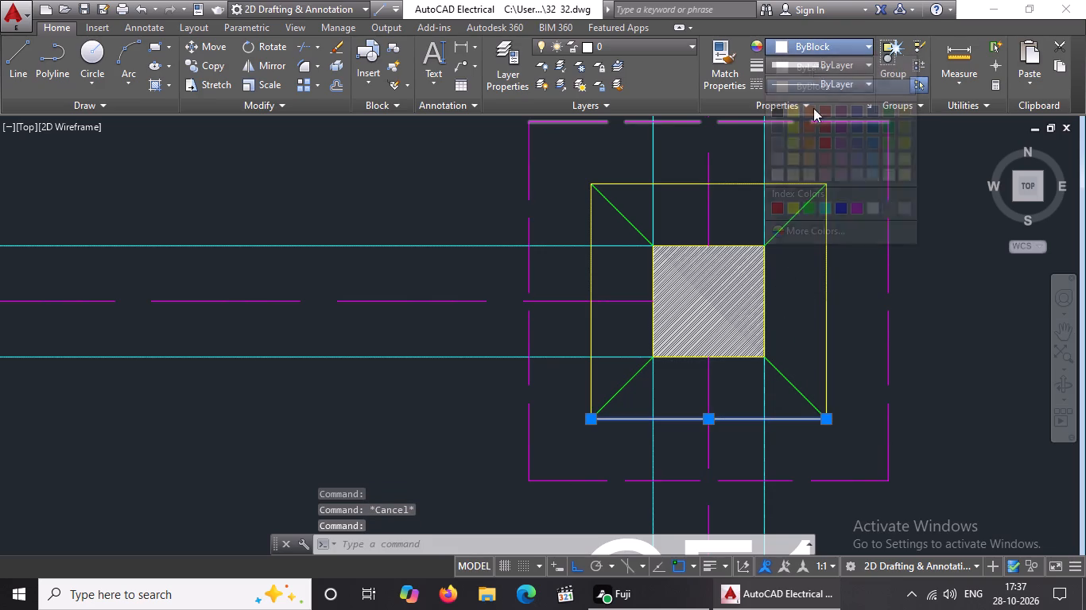
{"action": "left_click", "coordinate": [790, 202]}
{"action": "scroll", "coordinate": [789, 214], "scroll_direction": "down", "scroll_amount": 3}
{"action": "key", "text": "Escape"}
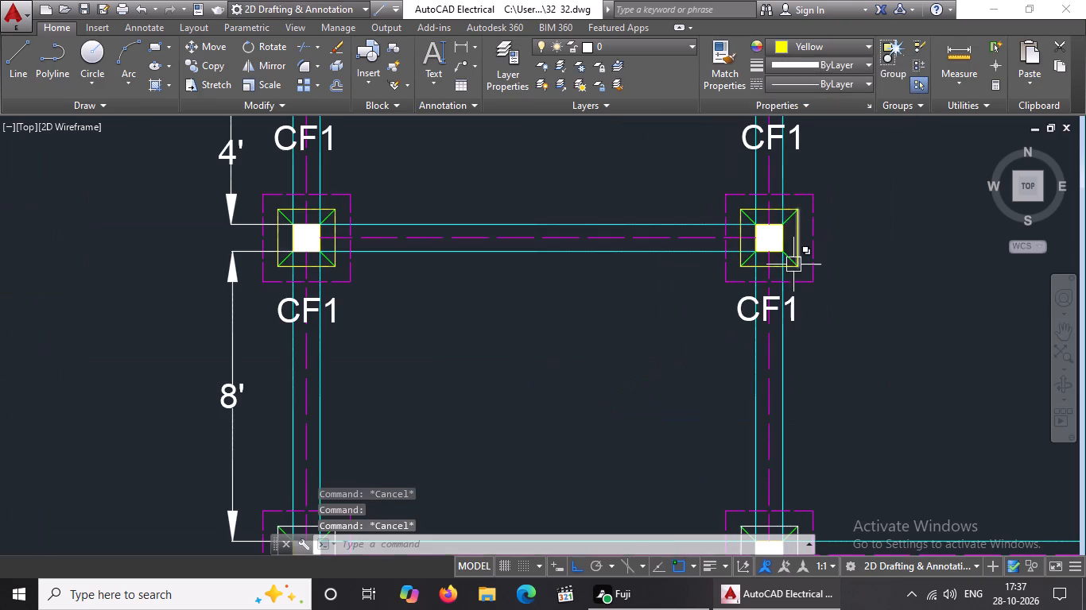
Recolor the top and left edges of the white square at the bottom-row left CF1 footing yellow.
{"action": "scroll", "coordinate": [793, 249], "scroll_direction": "down", "scroll_amount": 2}
{"action": "scroll", "coordinate": [634, 373], "scroll_direction": "up", "scroll_amount": 3}
{"action": "scroll", "coordinate": [526, 338], "scroll_direction": "up", "scroll_amount": 3}
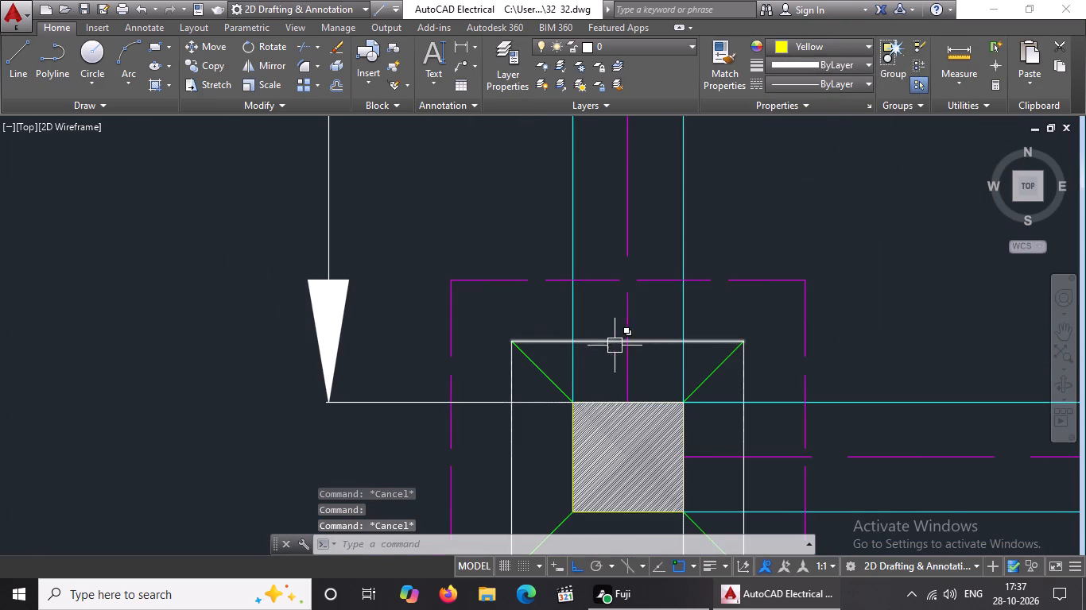
{"action": "left_click", "coordinate": [602, 342]}
{"action": "left_click_drag", "start_coordinate": [829, 41], "coordinate": [829, 53]}
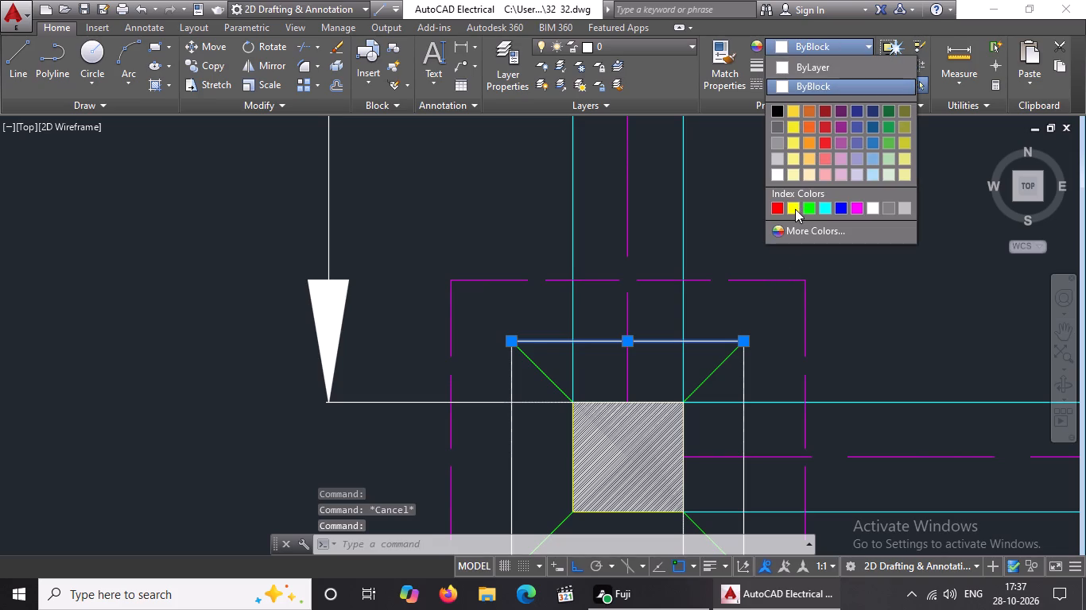
{"action": "left_click", "coordinate": [793, 208]}
{"action": "scroll", "coordinate": [763, 227], "scroll_direction": "down", "scroll_amount": 4}
{"action": "key", "text": "Escape"}
{"action": "scroll", "coordinate": [688, 293], "scroll_direction": "up", "scroll_amount": 2}
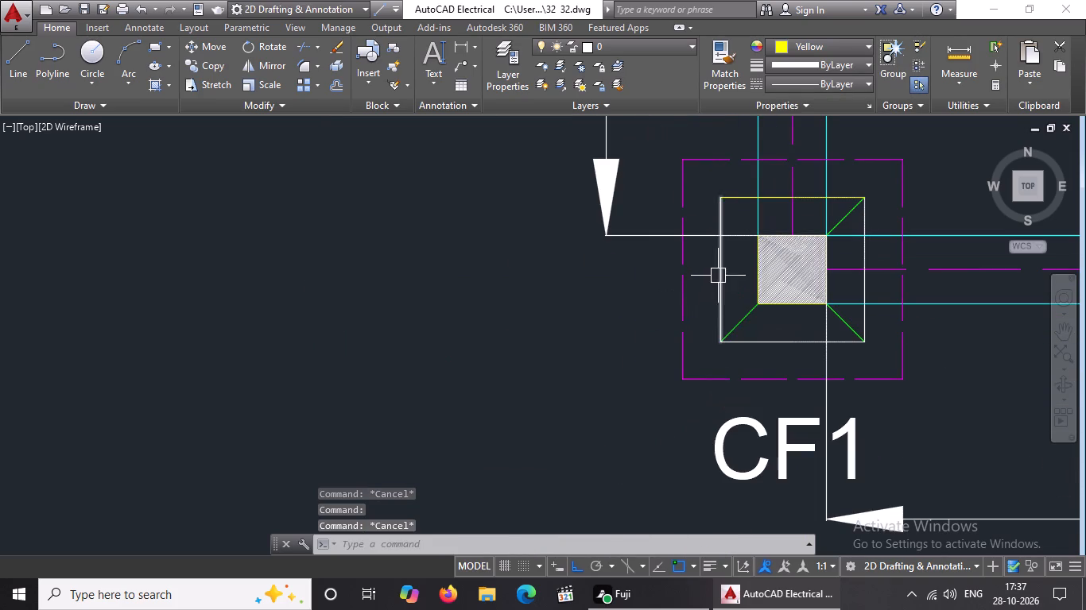
{"action": "left_click", "coordinate": [719, 275]}
{"action": "left_click", "coordinate": [816, 52]}
{"action": "left_click", "coordinate": [792, 207]}
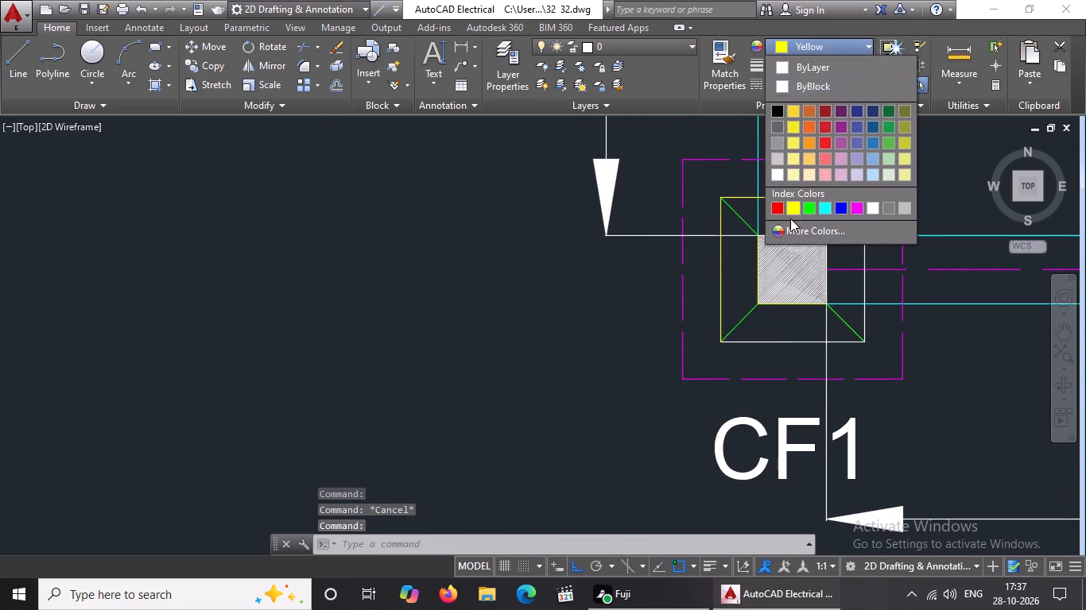
{"action": "key", "text": "Escape"}
Change the bottom and right edges of the bottom-row left CF1 footing square to yellow.
{"action": "left_click", "coordinate": [773, 347]}
{"action": "left_click", "coordinate": [847, 46]}
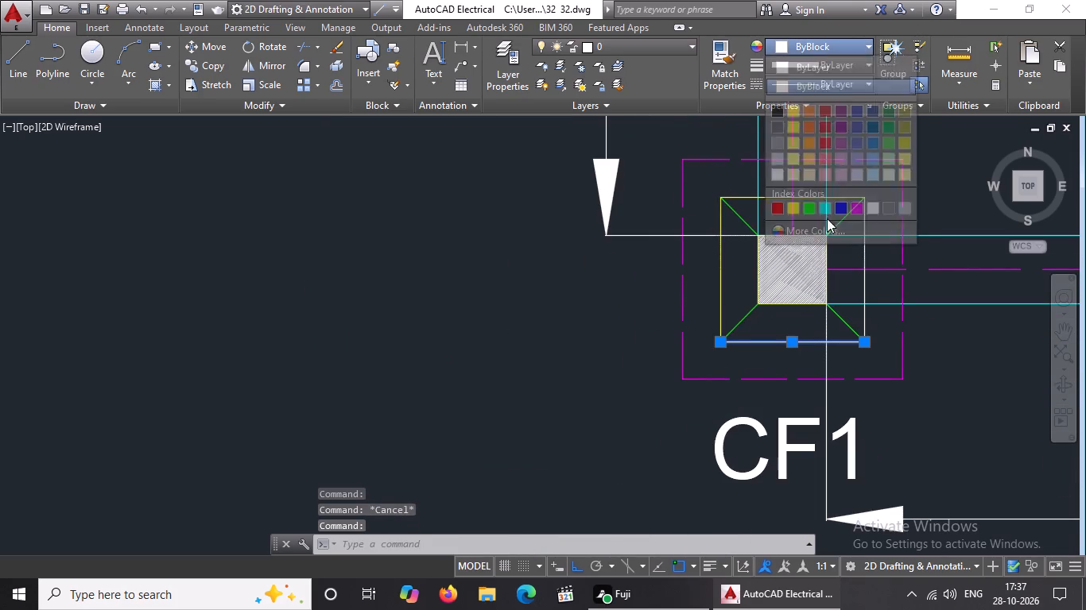
{"action": "left_click", "coordinate": [793, 207]}
{"action": "key", "text": "Escape"}
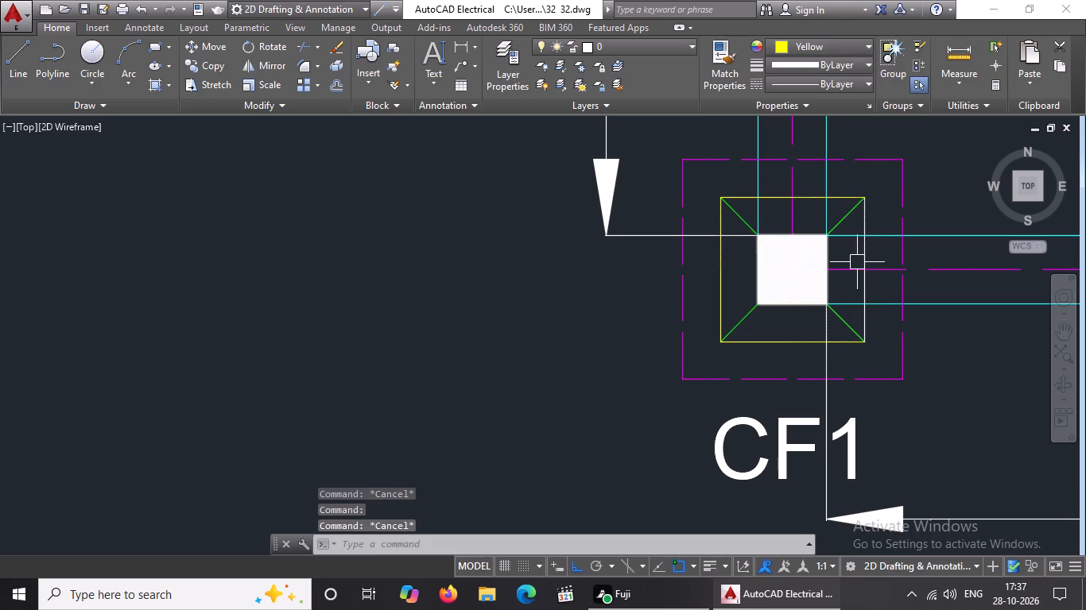
{"action": "left_click", "coordinate": [860, 256]}
{"action": "left_click", "coordinate": [820, 44]}
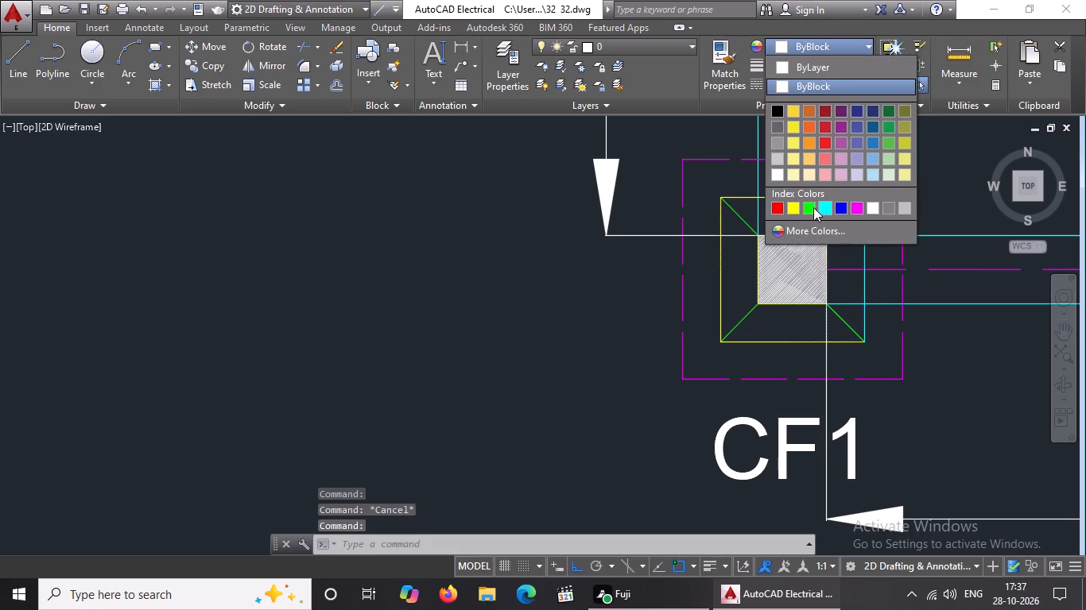
{"action": "left_click", "coordinate": [794, 207]}
{"action": "scroll", "coordinate": [686, 234], "scroll_direction": "down", "scroll_amount": 3}
{"action": "key", "text": "Escape"}
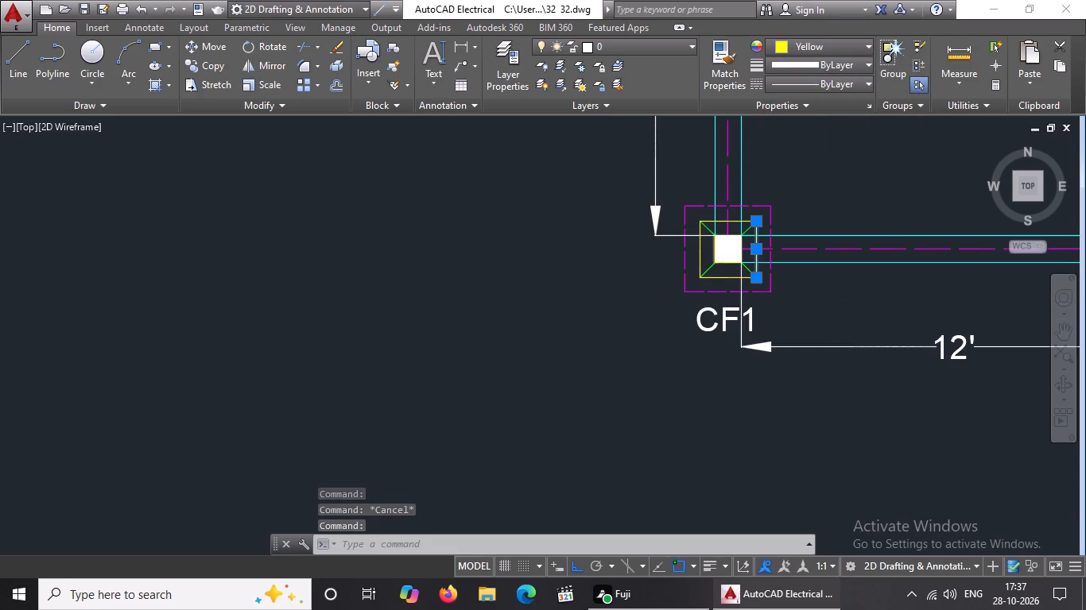
Recolor the top edge of the white square at the bottom-row middle CF1 footing yellow.
{"action": "scroll", "coordinate": [731, 253], "scroll_direction": "down", "scroll_amount": 3}
{"action": "scroll", "coordinate": [848, 237], "scroll_direction": "up", "scroll_amount": 4}
{"action": "scroll", "coordinate": [830, 264], "scroll_direction": "down", "scroll_amount": 3}
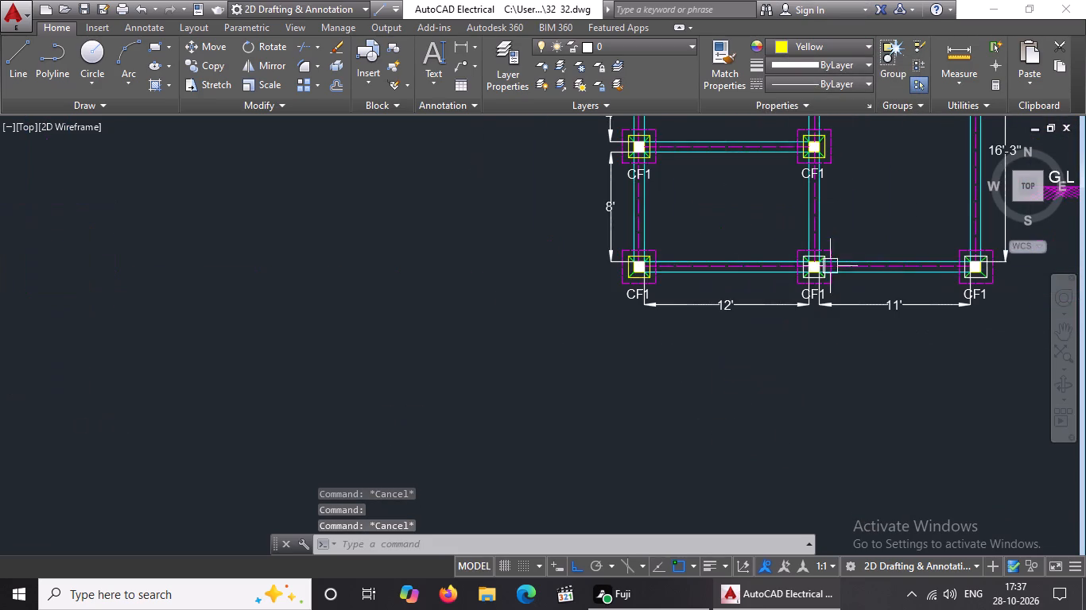
{"action": "scroll", "coordinate": [844, 260], "scroll_direction": "up", "scroll_amount": 4}
{"action": "scroll", "coordinate": [663, 257], "scroll_direction": "up", "scroll_amount": 3}
{"action": "left_click", "coordinate": [659, 172]}
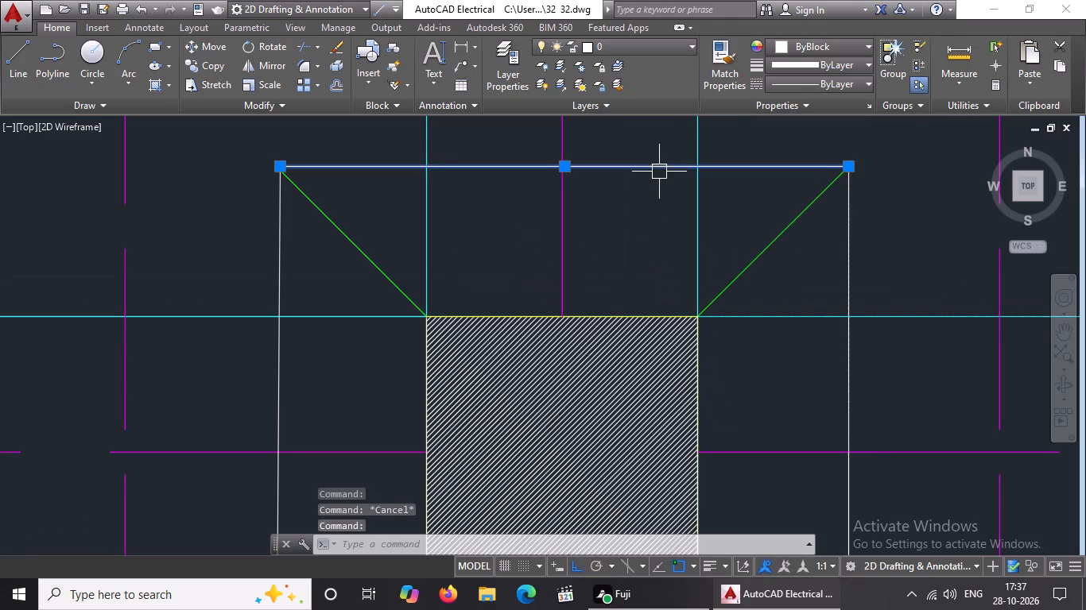
{"action": "left_click", "coordinate": [809, 49]}
{"action": "left_click", "coordinate": [792, 207]}
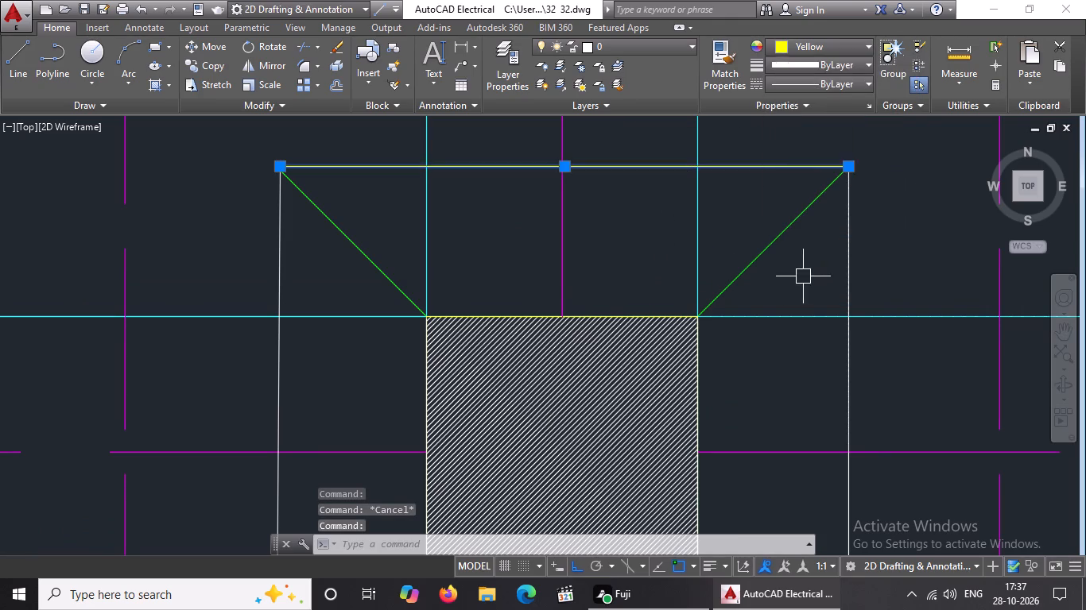
Recolor the right edge of the white square at the bottom-row middle CF1 footing yellow.
{"action": "key", "text": "Escape"}
{"action": "left_click", "coordinate": [845, 249]}
{"action": "left_click", "coordinate": [802, 37]}
{"action": "left_click", "coordinate": [803, 41]}
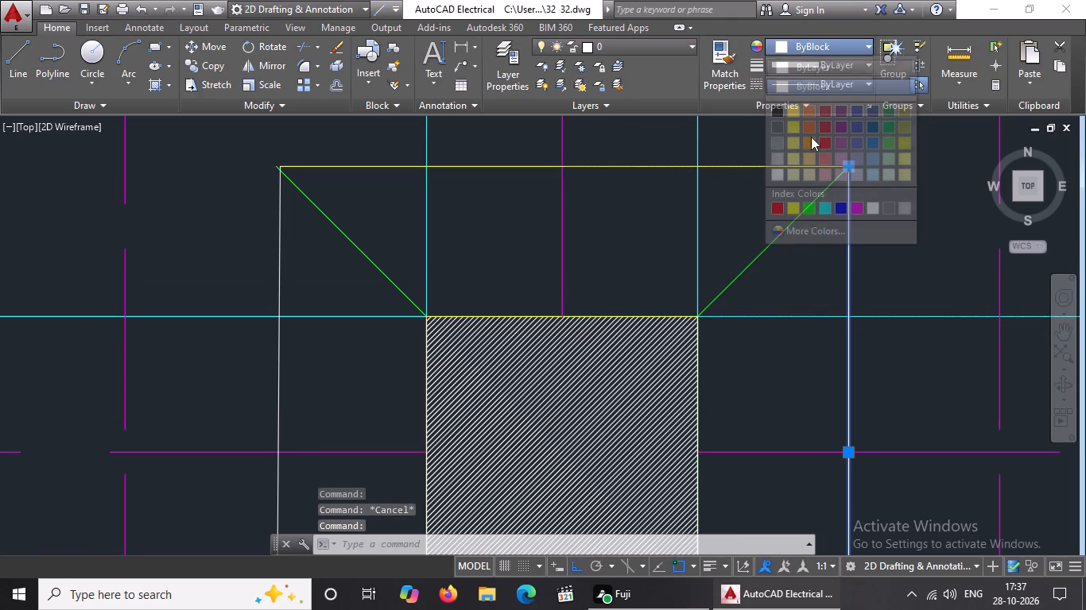
{"action": "left_click", "coordinate": [794, 207]}
{"action": "scroll", "coordinate": [793, 230], "scroll_direction": "down", "scroll_amount": 3}
{"action": "key", "text": "Escape"}
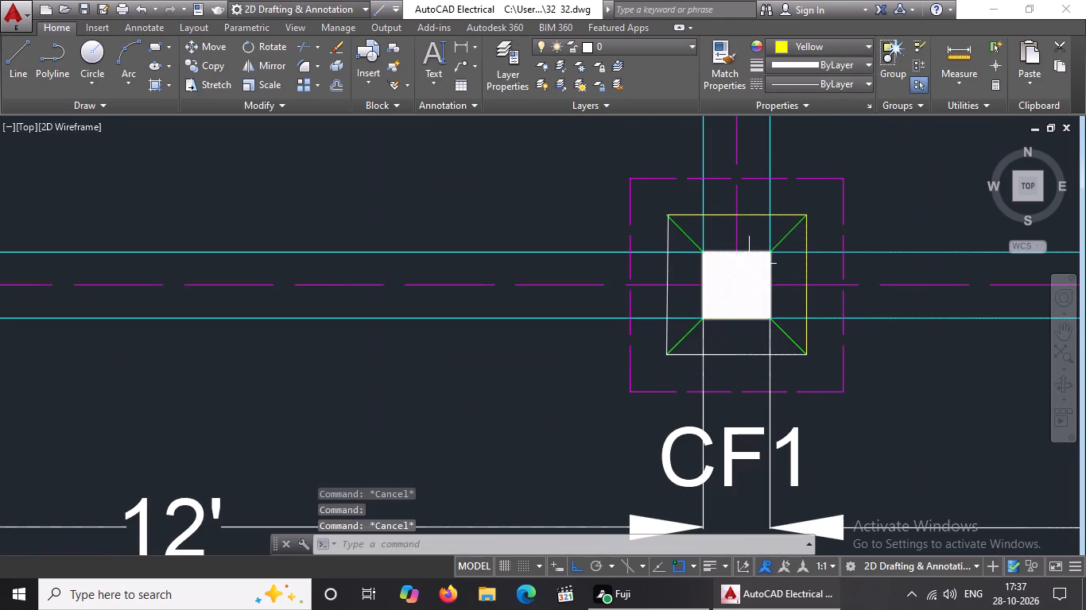
Change the left and bottom edges of the bottom-row middle CF1 footing square to yellow.
{"action": "left_click", "coordinate": [675, 270]}
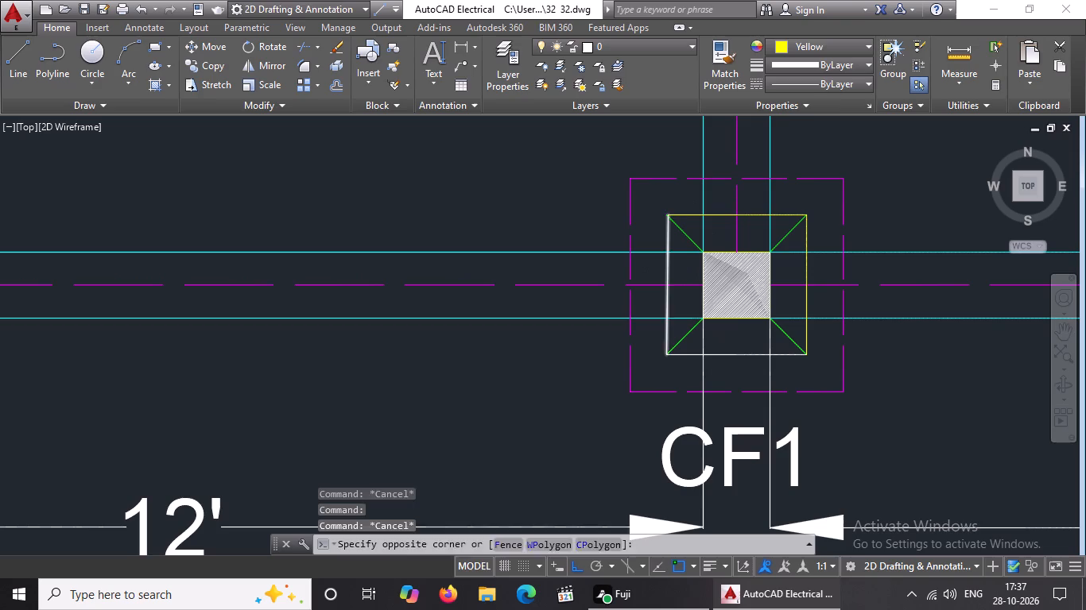
{"action": "left_click", "coordinate": [663, 263]}
{"action": "left_click", "coordinate": [816, 47]}
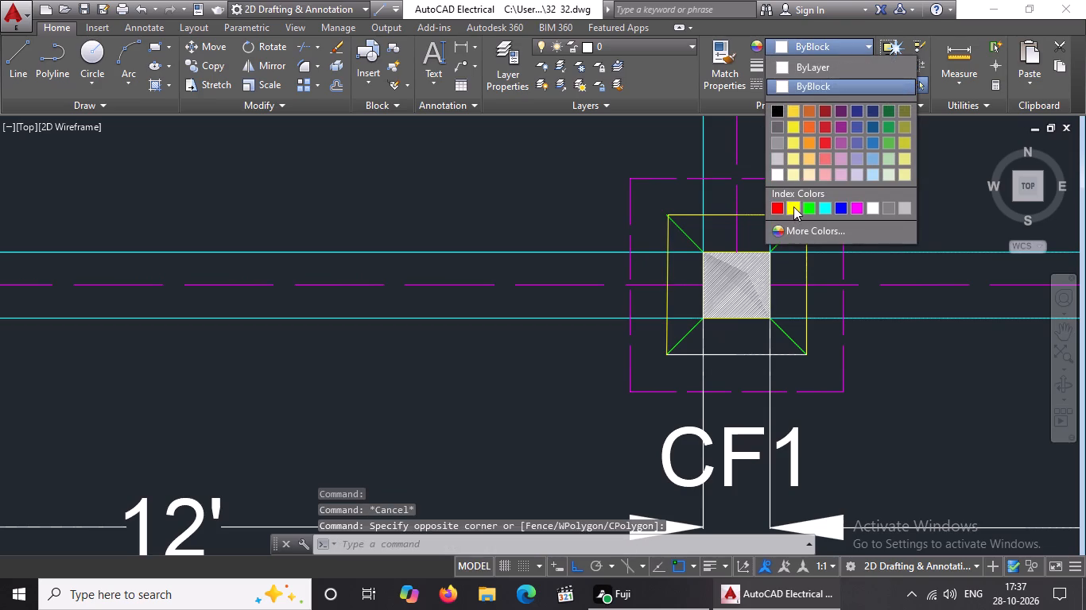
{"action": "left_click", "coordinate": [793, 207]}
{"action": "key", "text": "Escape"}
{"action": "left_click", "coordinate": [782, 353]}
{"action": "left_click", "coordinate": [835, 41]}
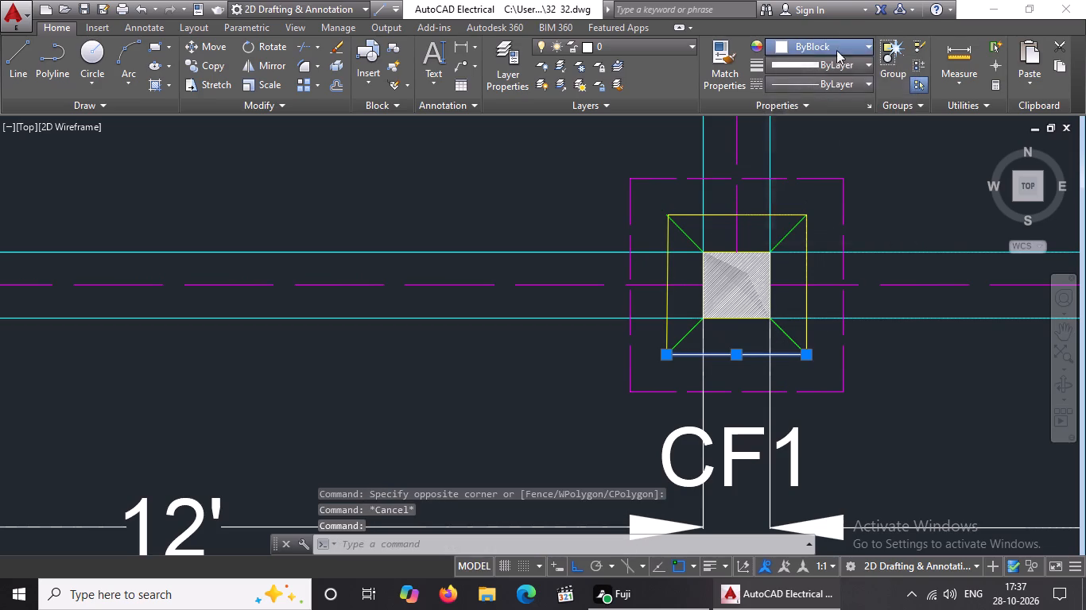
{"action": "left_click", "coordinate": [792, 209]}
{"action": "scroll", "coordinate": [601, 214], "scroll_direction": "down", "scroll_amount": 3}
{"action": "key", "text": "Escape"}
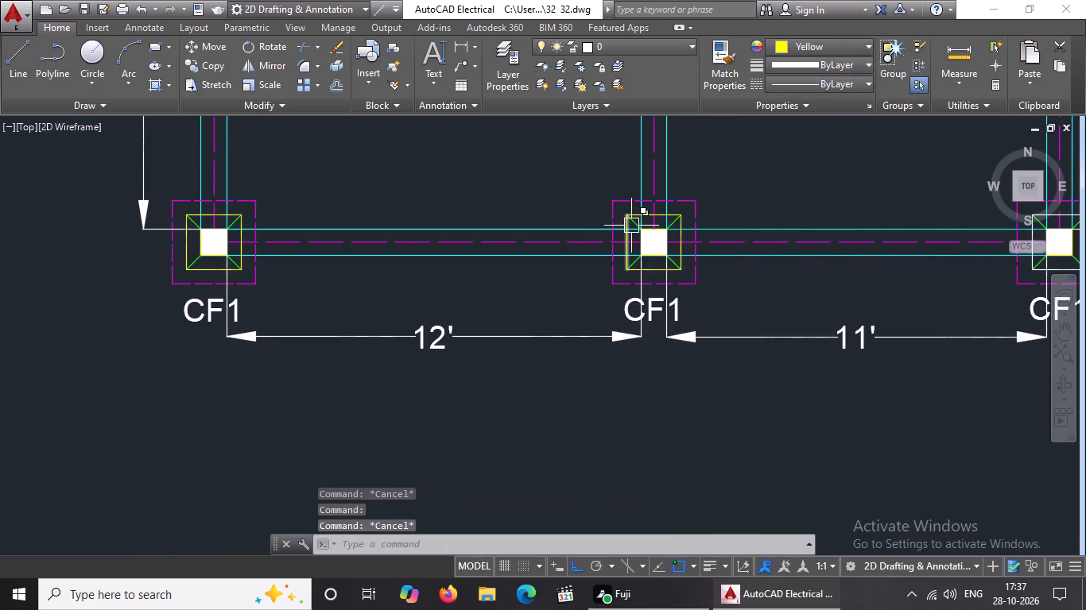
Recolor the top and left edges of the white square at the bottom-row right CF1 footing yellow.
{"action": "scroll", "coordinate": [657, 227], "scroll_direction": "down", "scroll_amount": 1}
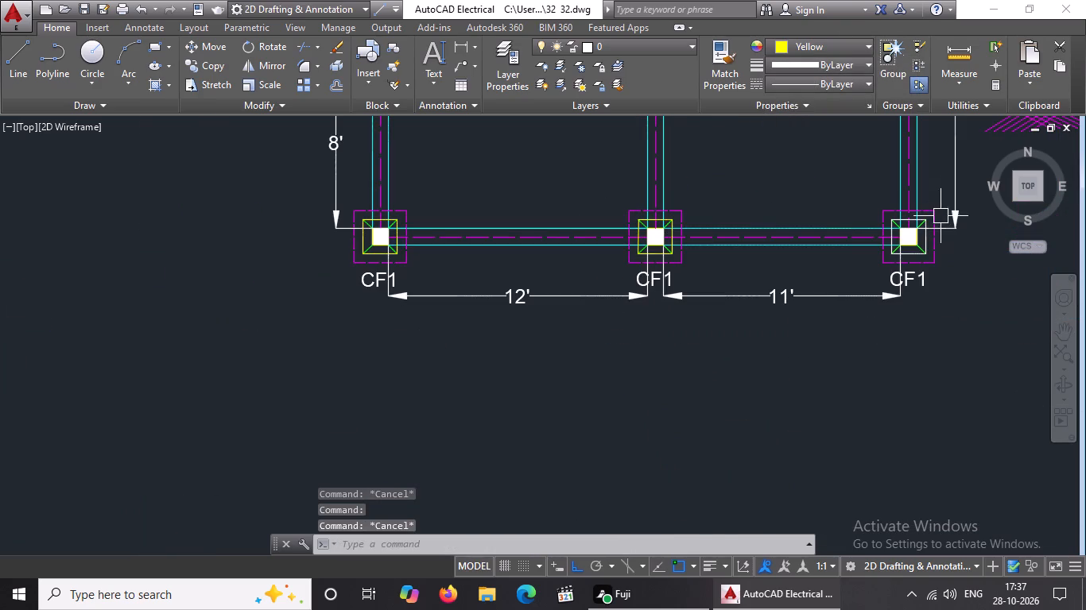
{"action": "scroll", "coordinate": [940, 220], "scroll_direction": "up", "scroll_amount": 3}
{"action": "scroll", "coordinate": [837, 217], "scroll_direction": "up", "scroll_amount": 3}
{"action": "left_click", "coordinate": [809, 216]}
{"action": "left_click", "coordinate": [834, 50]}
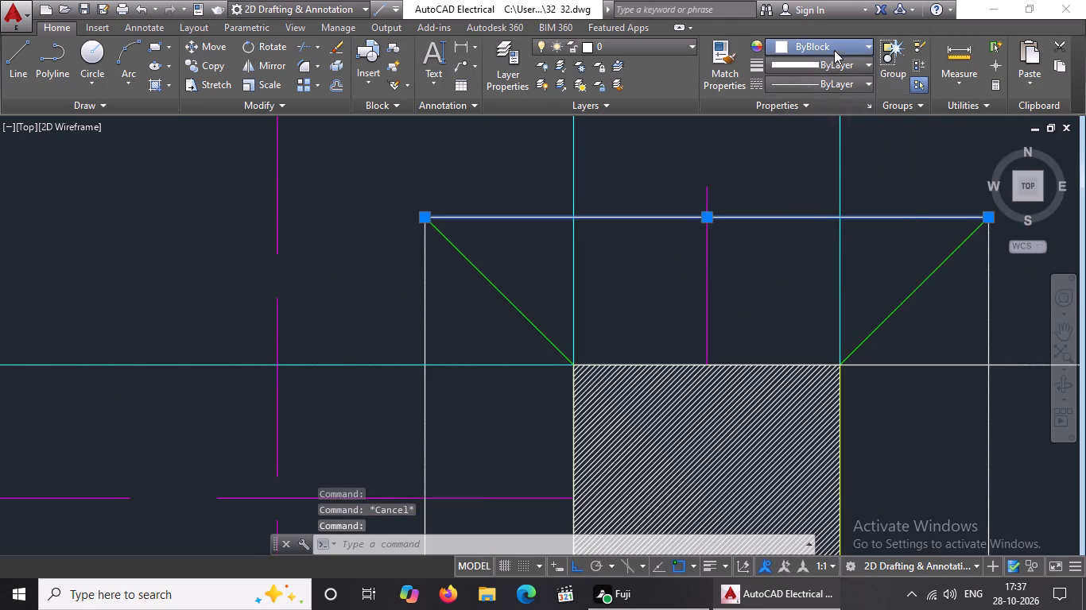
{"action": "left_click", "coordinate": [793, 206]}
{"action": "key", "text": "Escape"}
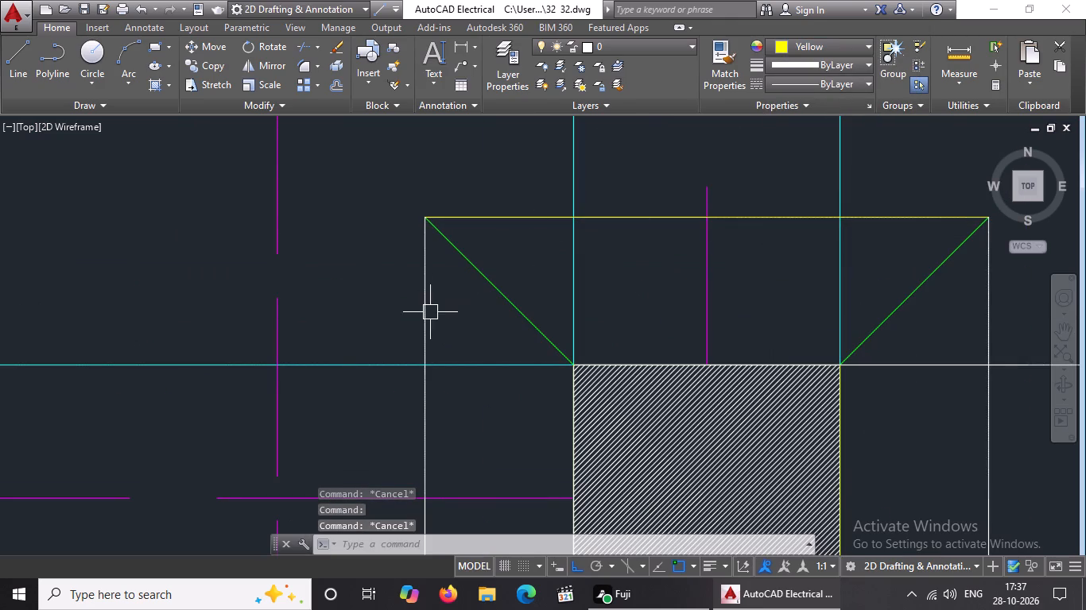
{"action": "left_click_drag", "start_coordinate": [429, 314], "coordinate": [444, 315]}
{"action": "left_click", "coordinate": [815, 43]}
{"action": "left_click", "coordinate": [792, 208]}
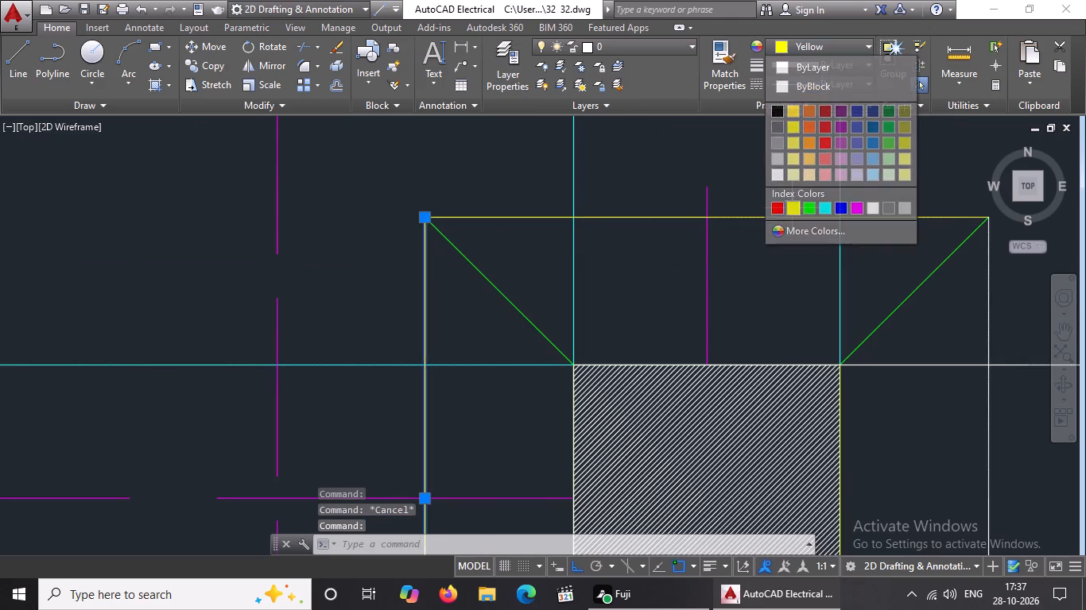
{"action": "scroll", "coordinate": [792, 206], "scroll_direction": "down", "scroll_amount": 5}
{"action": "key", "text": "Escape"}
Change the bottom and right edges of the bottom-row right CF1 footing square to yellow.
{"action": "left_click", "coordinate": [787, 298]}
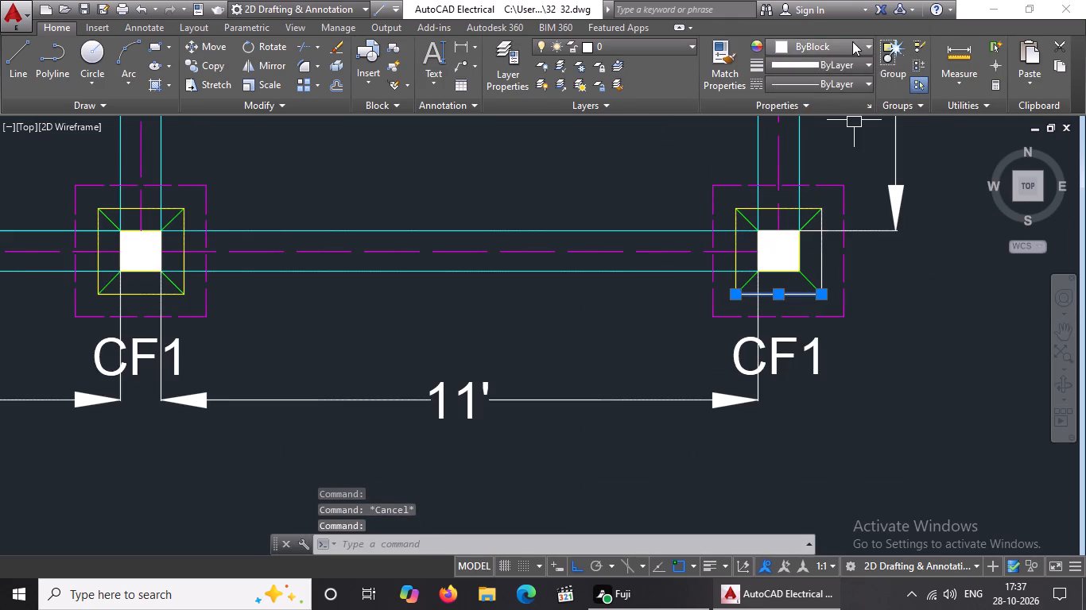
{"action": "left_click", "coordinate": [852, 41]}
{"action": "left_click", "coordinate": [793, 200]}
{"action": "key", "text": "Escape"}
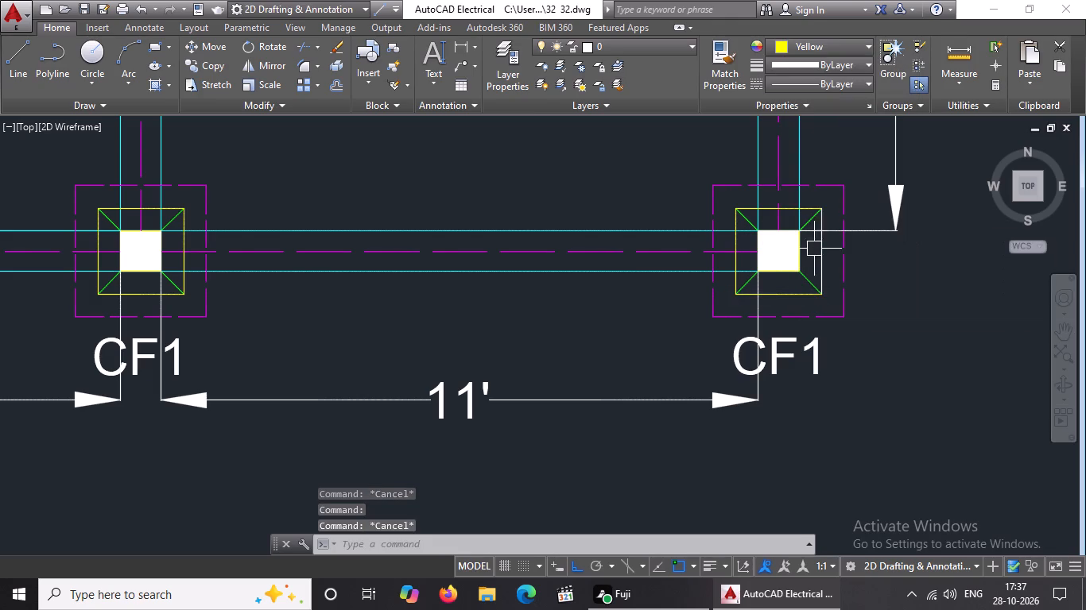
{"action": "left_click", "coordinate": [820, 248]}
{"action": "left_click", "coordinate": [816, 50]}
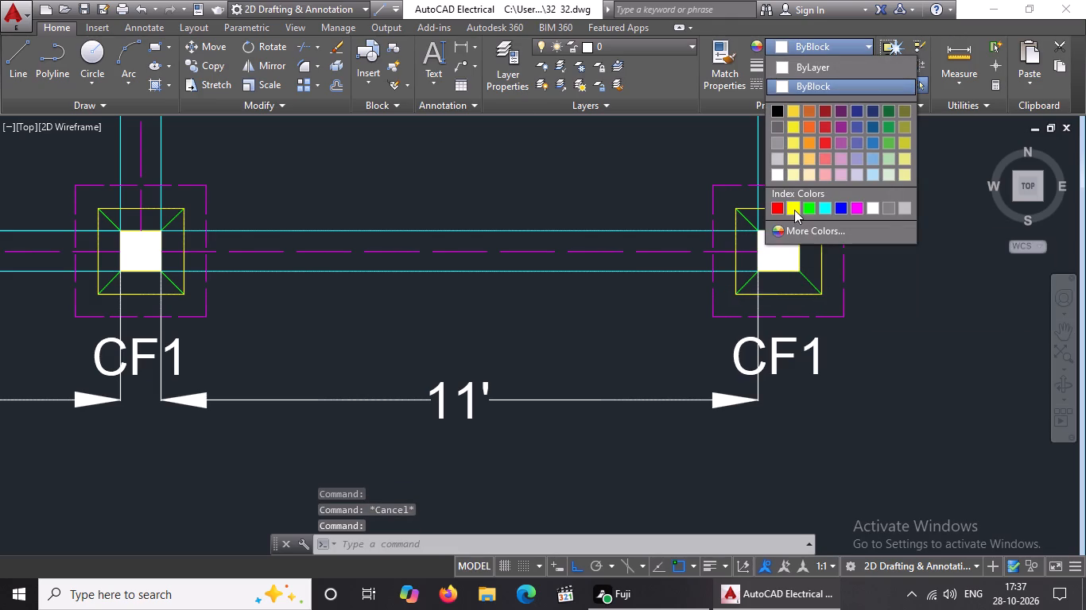
{"action": "left_click", "coordinate": [794, 207]}
{"action": "scroll", "coordinate": [793, 214], "scroll_direction": "down", "scroll_amount": 3}
{"action": "key", "text": "Escape"}
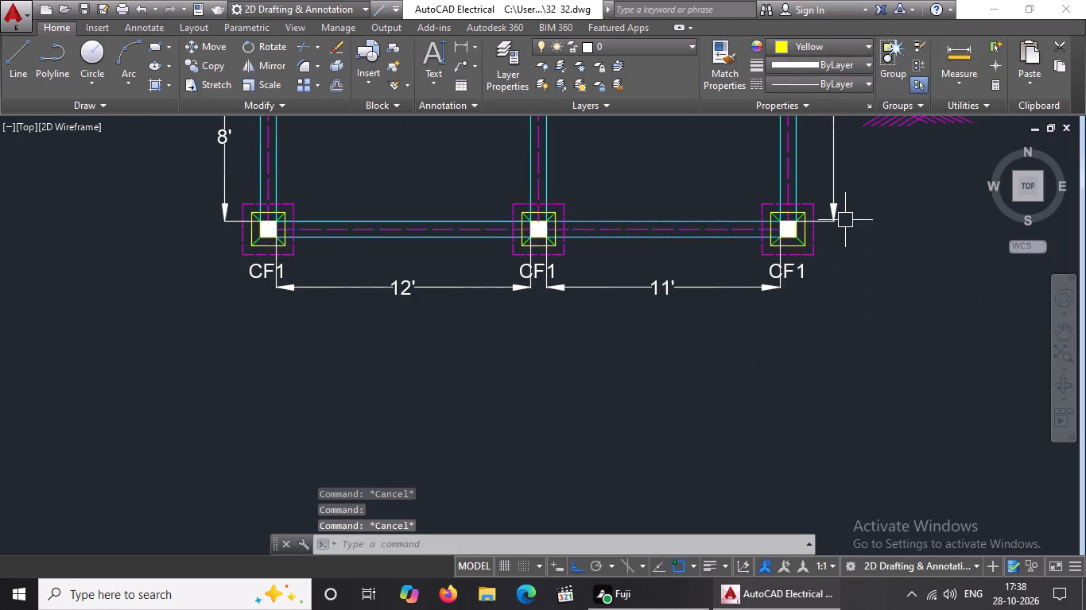
Check the CF1 footings across the footing layout plan for any squares still left white.
{"action": "key", "text": "Escape"}
{"action": "scroll", "coordinate": [833, 237], "scroll_direction": "up", "scroll_amount": 2}
{"action": "scroll", "coordinate": [838, 237], "scroll_direction": "down", "scroll_amount": 6}
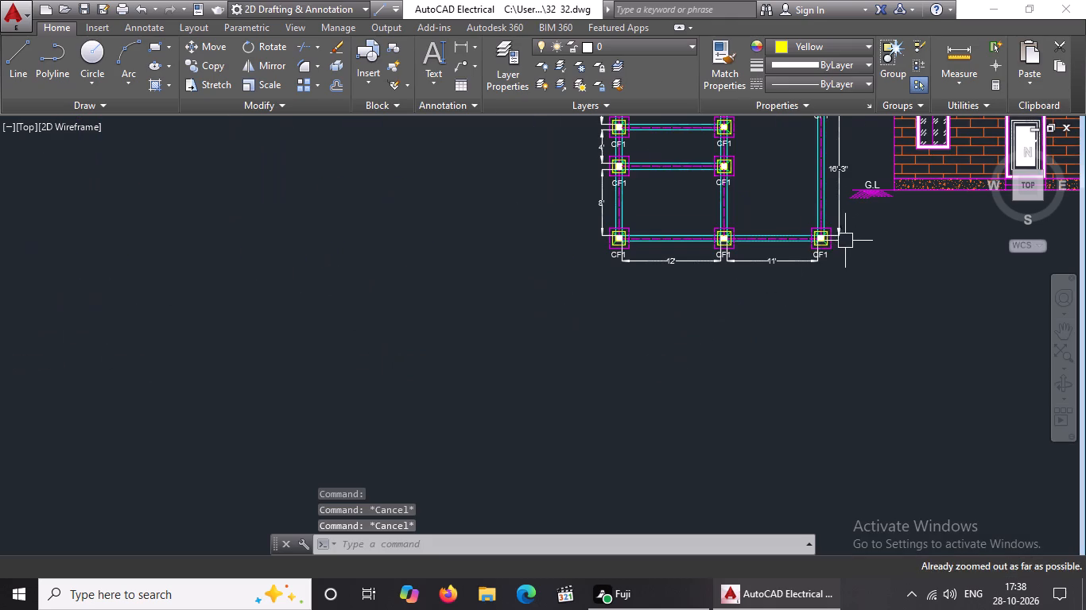
{"action": "scroll", "coordinate": [713, 183], "scroll_direction": "up", "scroll_amount": 2}
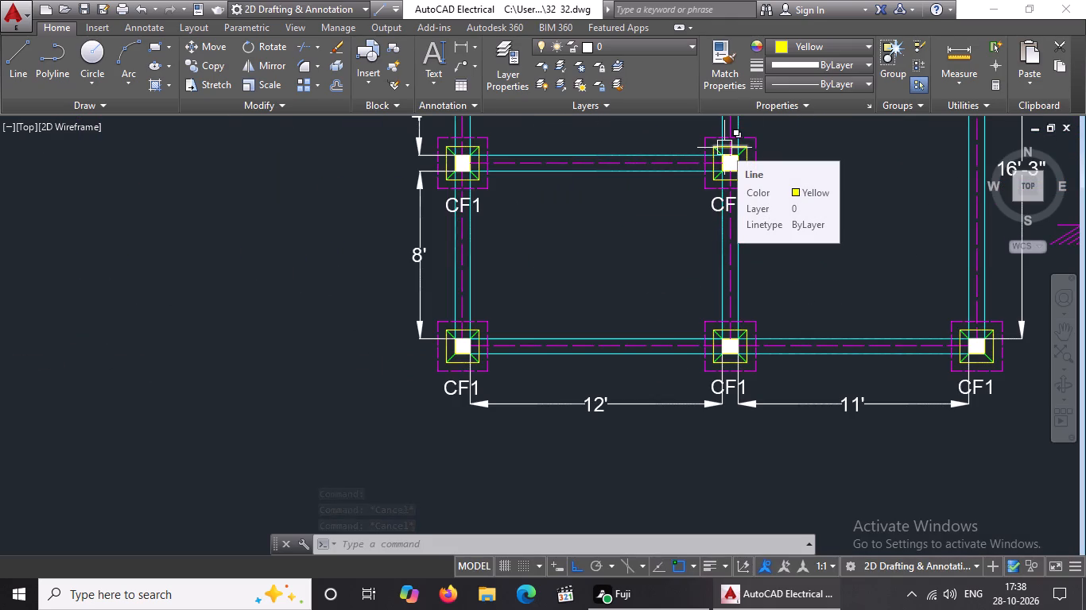
{"action": "scroll", "coordinate": [717, 149], "scroll_direction": "down", "scroll_amount": 3}
{"action": "middle_click_drag", "start_coordinate": [735, 220], "coordinate": [576, 374]}
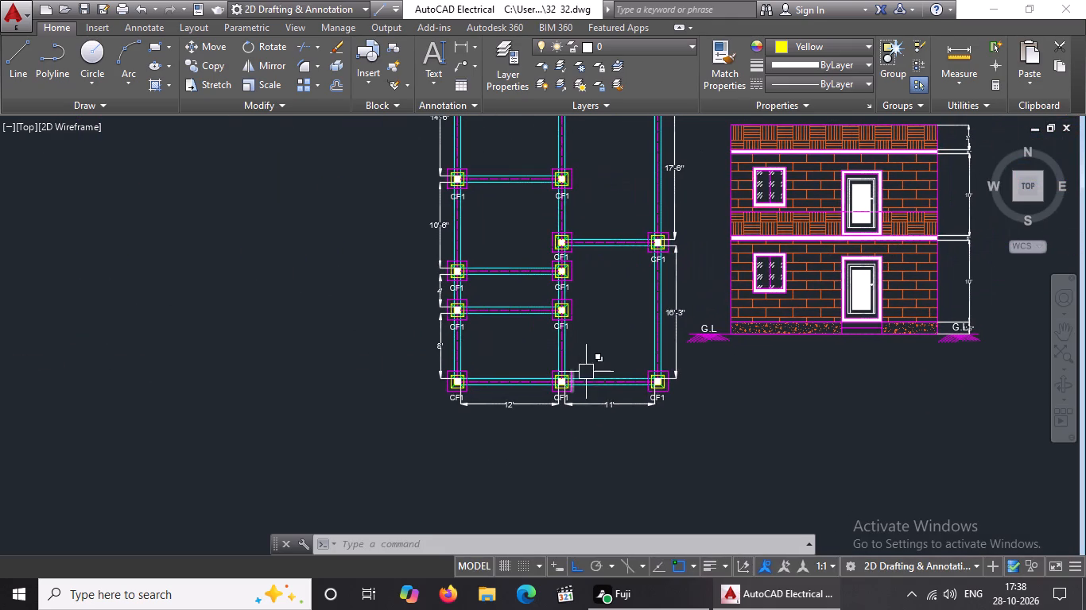
Recolor the G.L labels on both sides of the building elevation yellow.
{"action": "scroll", "coordinate": [714, 337], "scroll_direction": "up", "scroll_amount": 1}
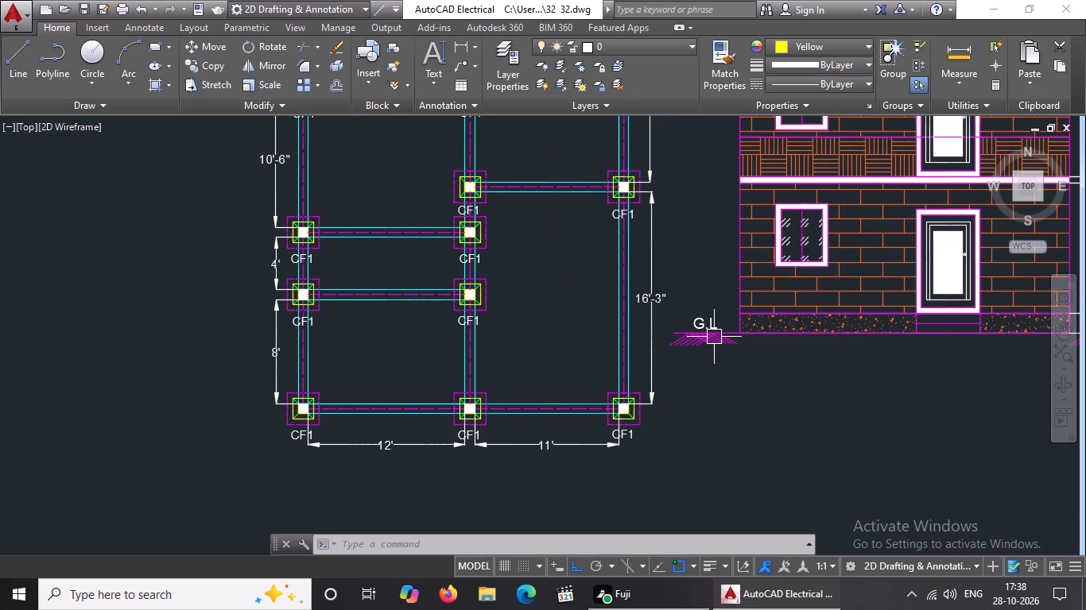
{"action": "left_click", "coordinate": [706, 322]}
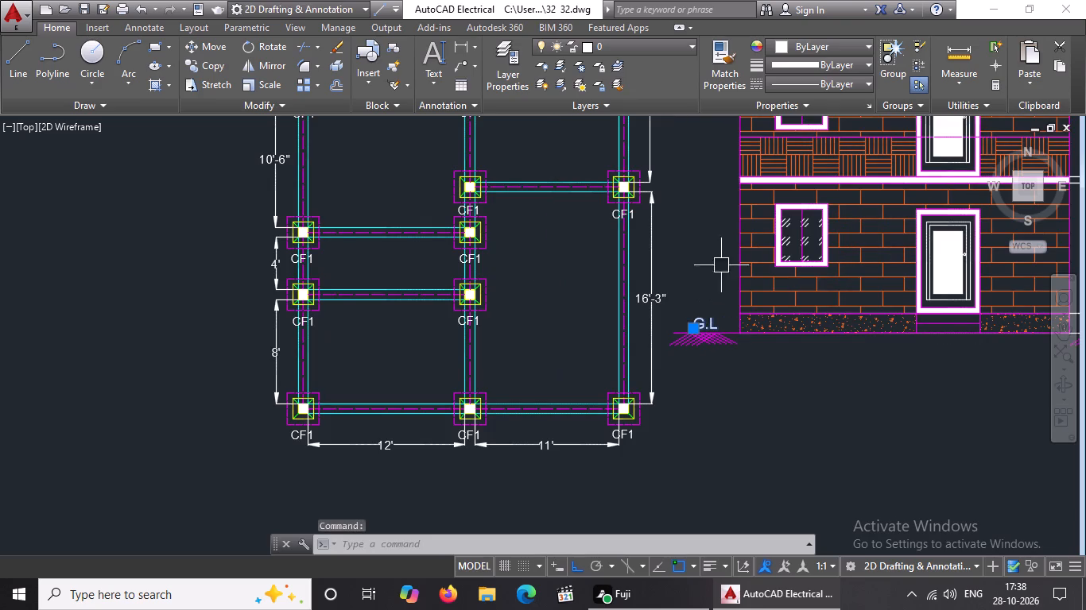
{"action": "left_click", "coordinate": [780, 45]}
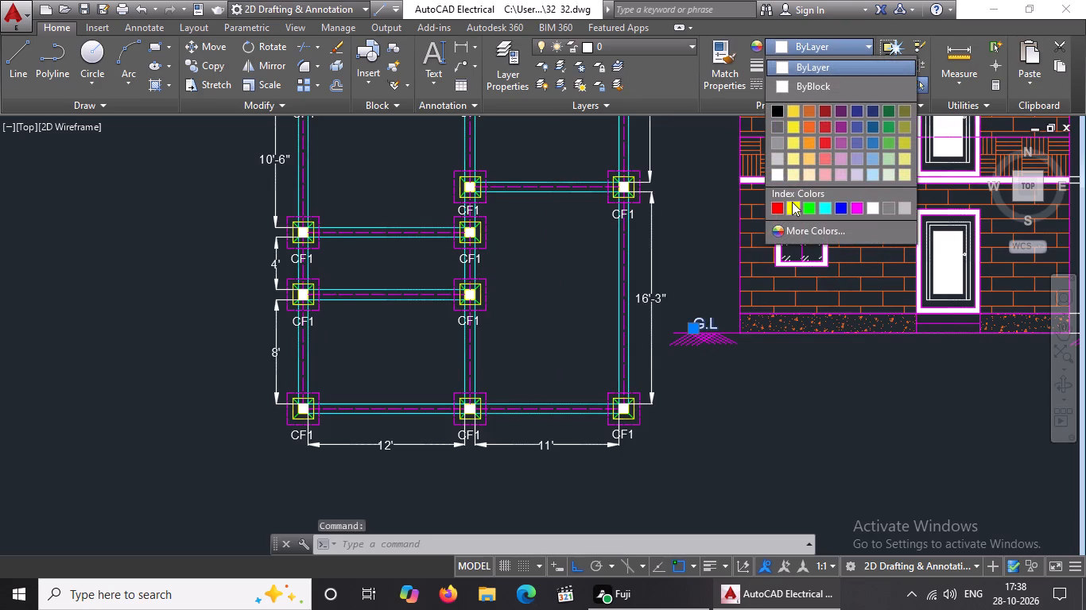
{"action": "left_click", "coordinate": [792, 208]}
{"action": "key", "text": "Escape"}
{"action": "scroll", "coordinate": [681, 316], "scroll_direction": "down", "scroll_amount": 3}
{"action": "scroll", "coordinate": [852, 301], "scroll_direction": "up", "scroll_amount": 3}
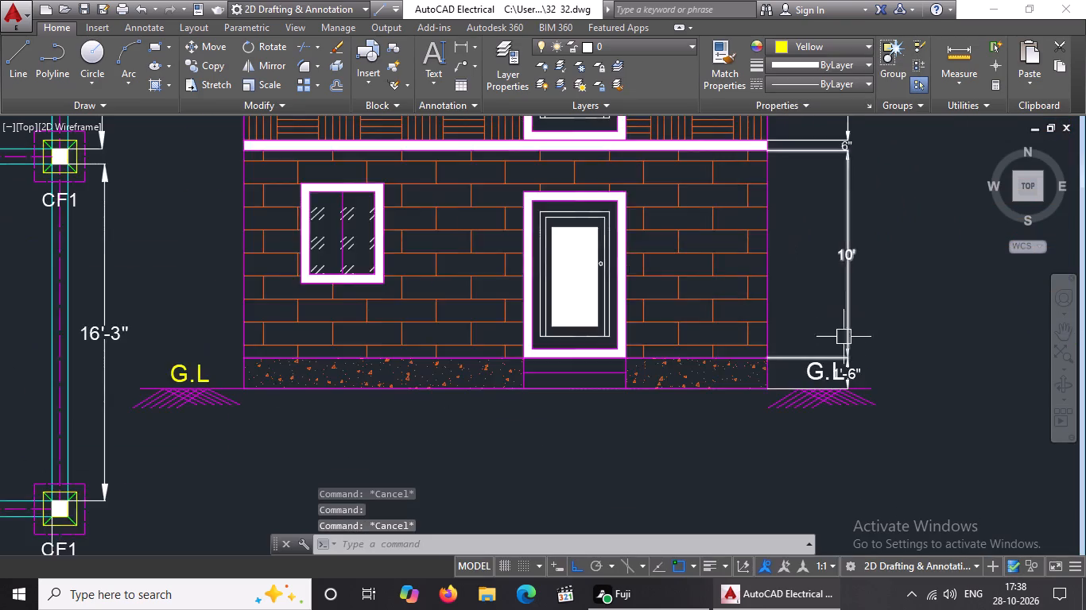
{"action": "scroll", "coordinate": [841, 342], "scroll_direction": "up", "scroll_amount": 2}
{"action": "left_click", "coordinate": [760, 432]}
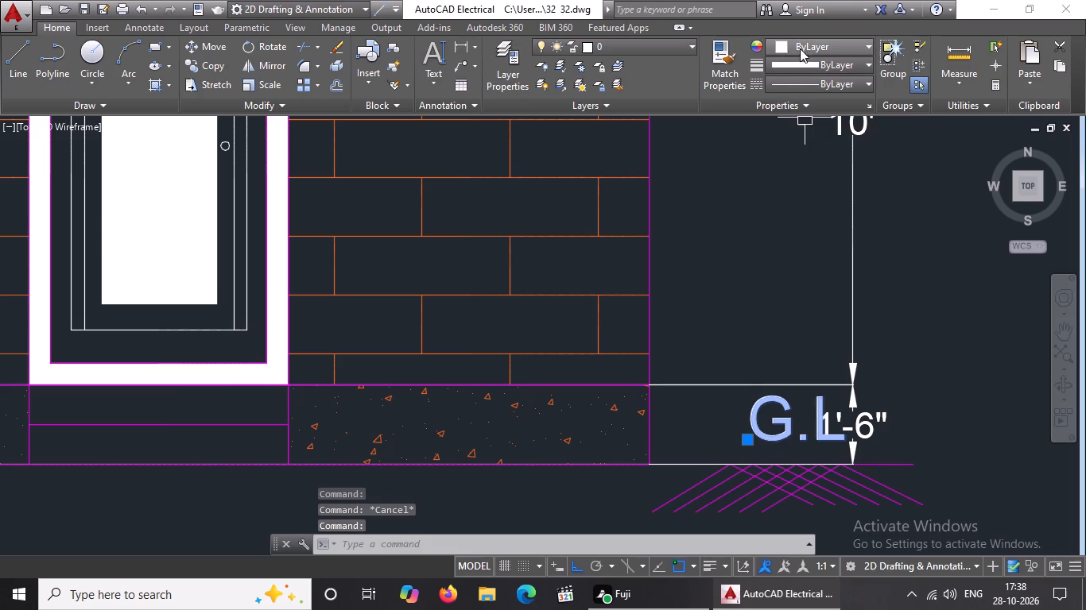
{"action": "left_click", "coordinate": [801, 45]}
{"action": "left_click", "coordinate": [793, 207]}
{"action": "scroll", "coordinate": [686, 306], "scroll_direction": "down", "scroll_amount": 4}
{"action": "key", "text": "Escape"}
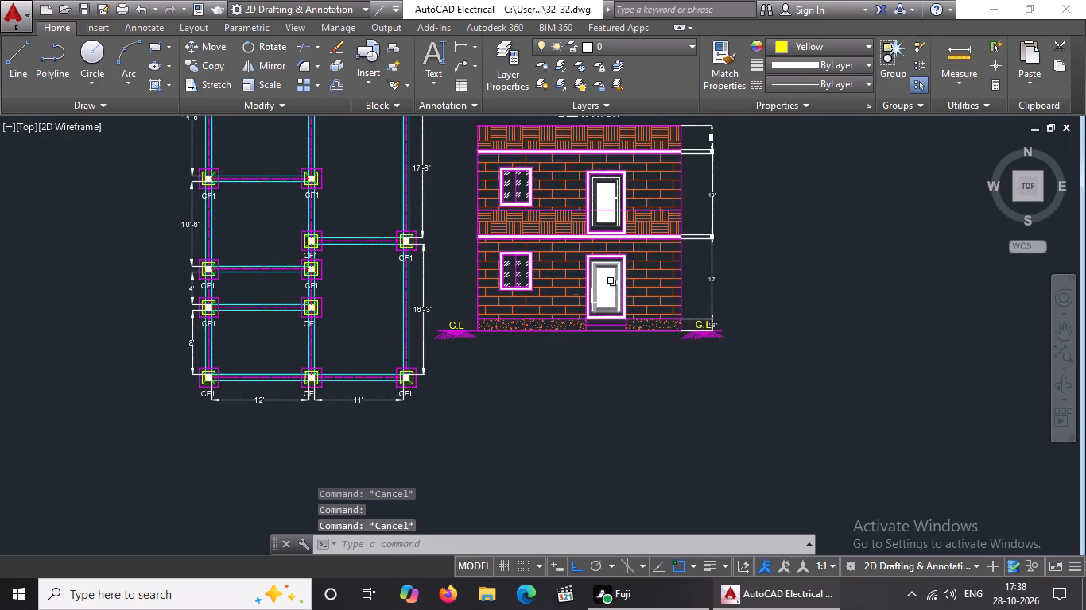
Recolor the solid hatch of the elevation's door panels light yellow, color 247,242,129.
{"action": "scroll", "coordinate": [598, 295], "scroll_direction": "up", "scroll_amount": 6}
{"action": "left_click", "coordinate": [606, 253]}
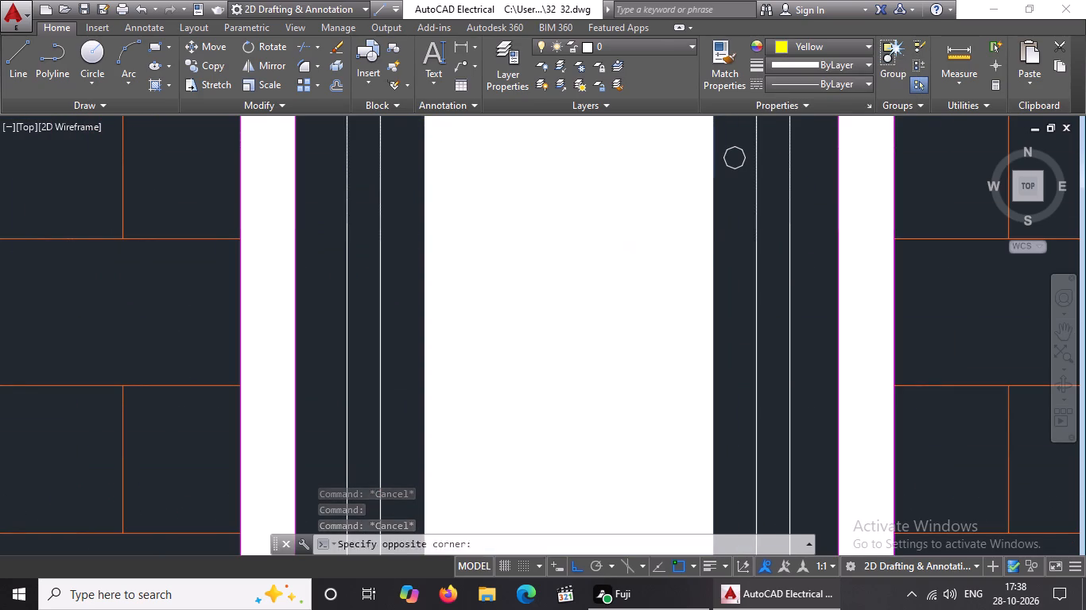
{"action": "left_click", "coordinate": [491, 66]}
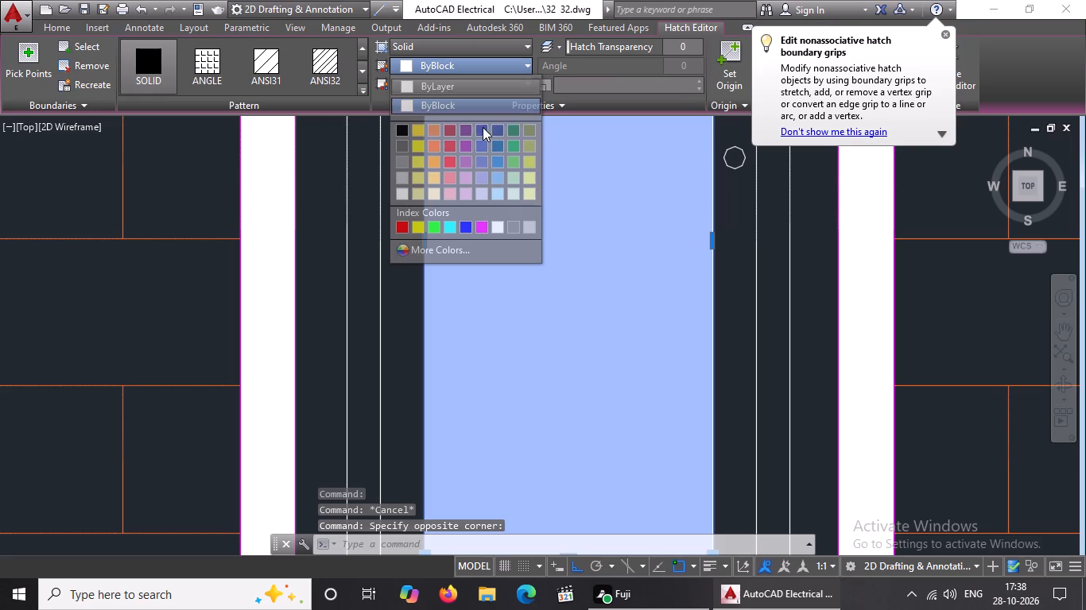
{"action": "left_click", "coordinate": [415, 224]}
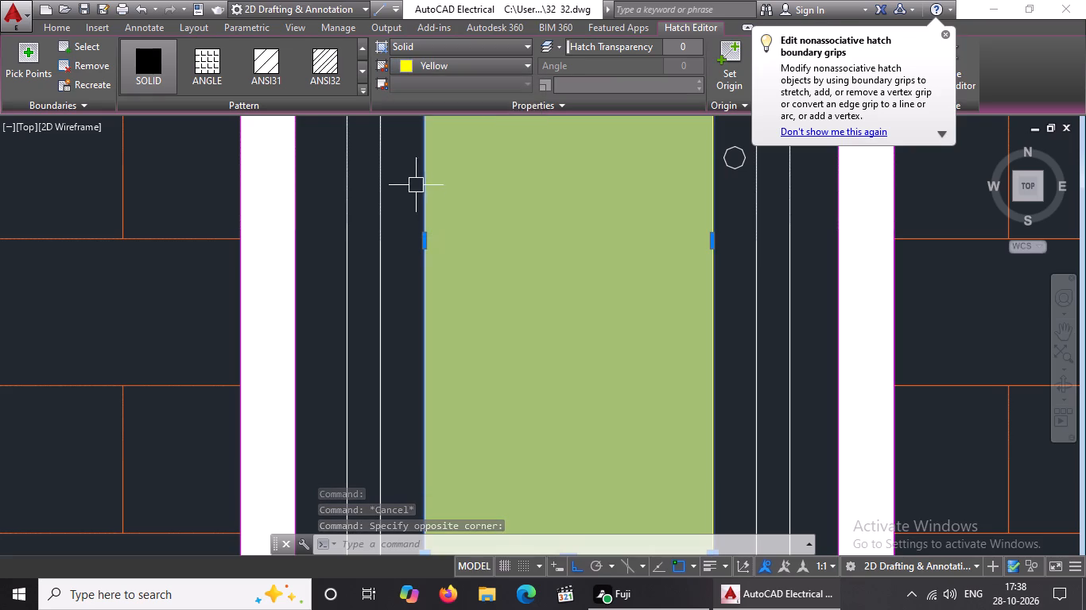
{"action": "left_click", "coordinate": [479, 60]}
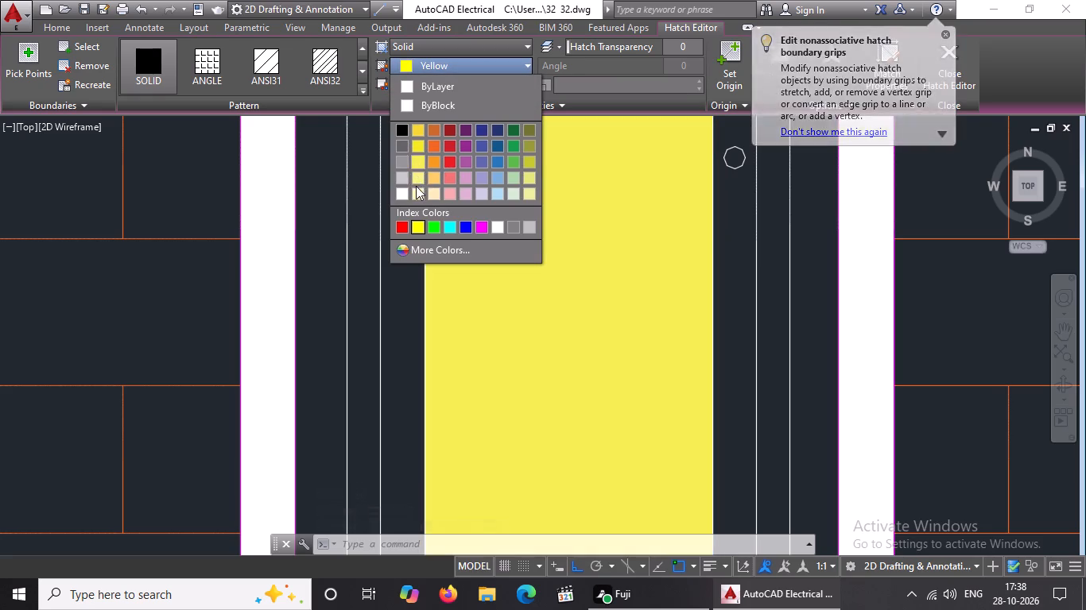
{"action": "left_click", "coordinate": [418, 174]}
{"action": "scroll", "coordinate": [520, 294], "scroll_direction": "down", "scroll_amount": 5}
{"action": "key", "text": "Escape"}
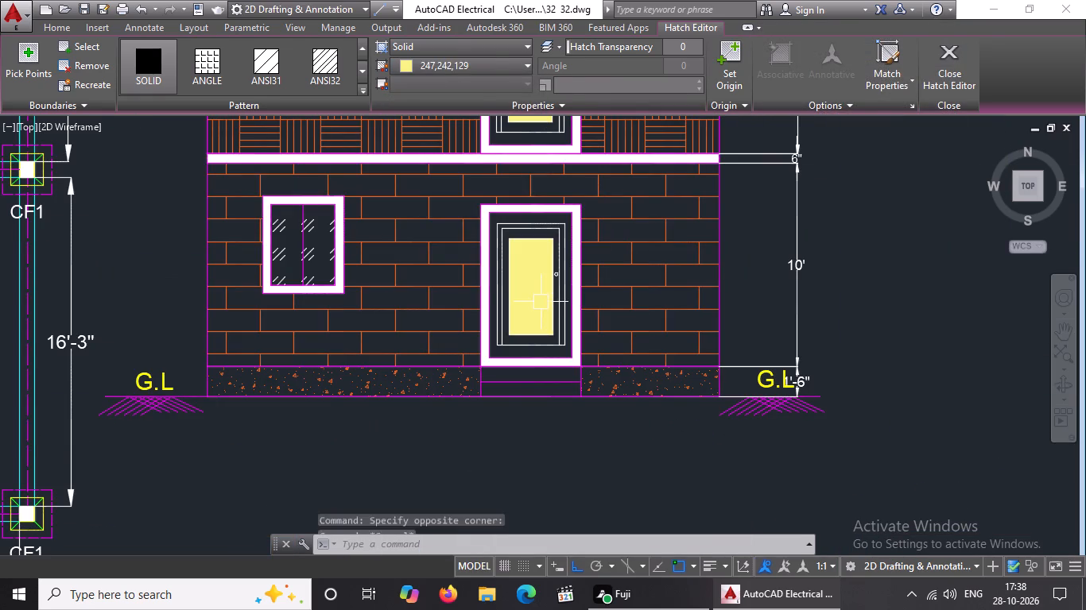
Set the solid hatch of the elevation's window and door frames to light yellow, color 247,242,129.
{"action": "scroll", "coordinate": [430, 297], "scroll_direction": "down", "scroll_amount": 1}
{"action": "scroll", "coordinate": [384, 290], "scroll_direction": "up", "scroll_amount": 5}
{"action": "left_click", "coordinate": [352, 295]}
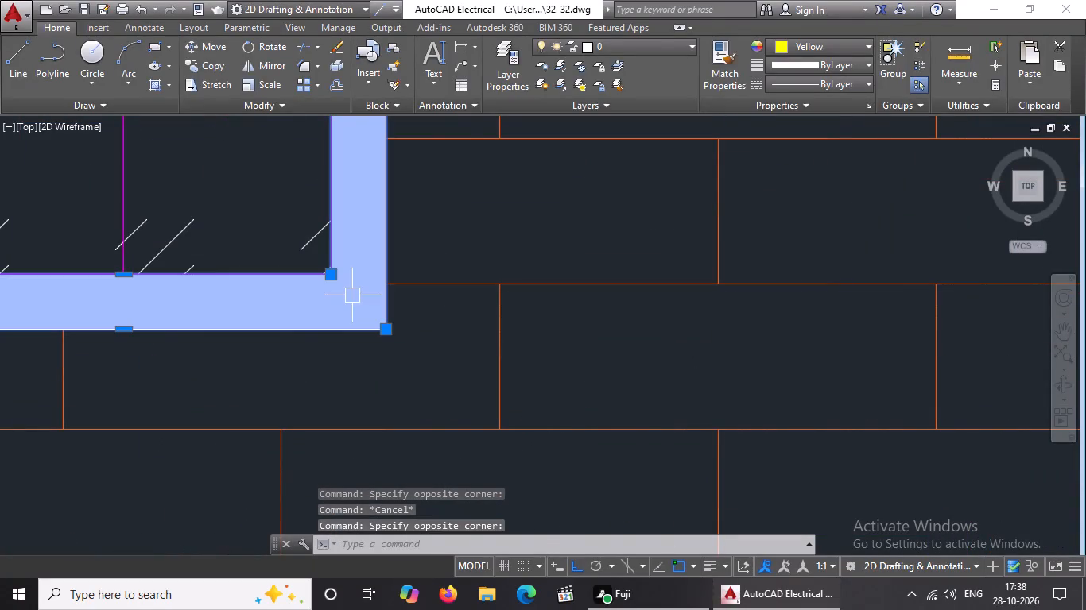
{"action": "left_click", "coordinate": [483, 67]}
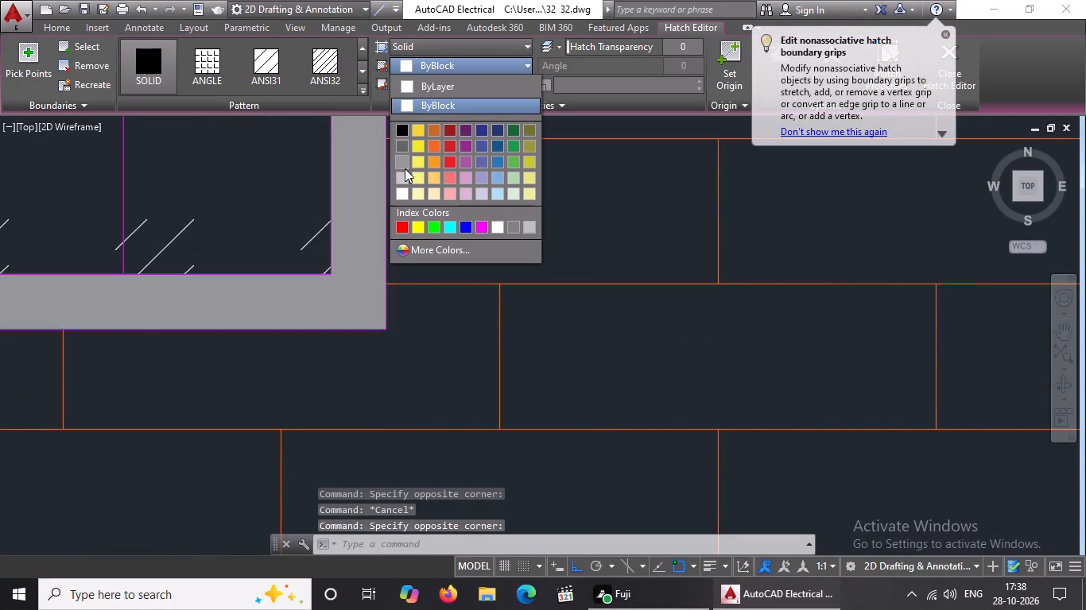
{"action": "left_click", "coordinate": [418, 178]}
{"action": "scroll", "coordinate": [426, 203], "scroll_direction": "down", "scroll_amount": 2}
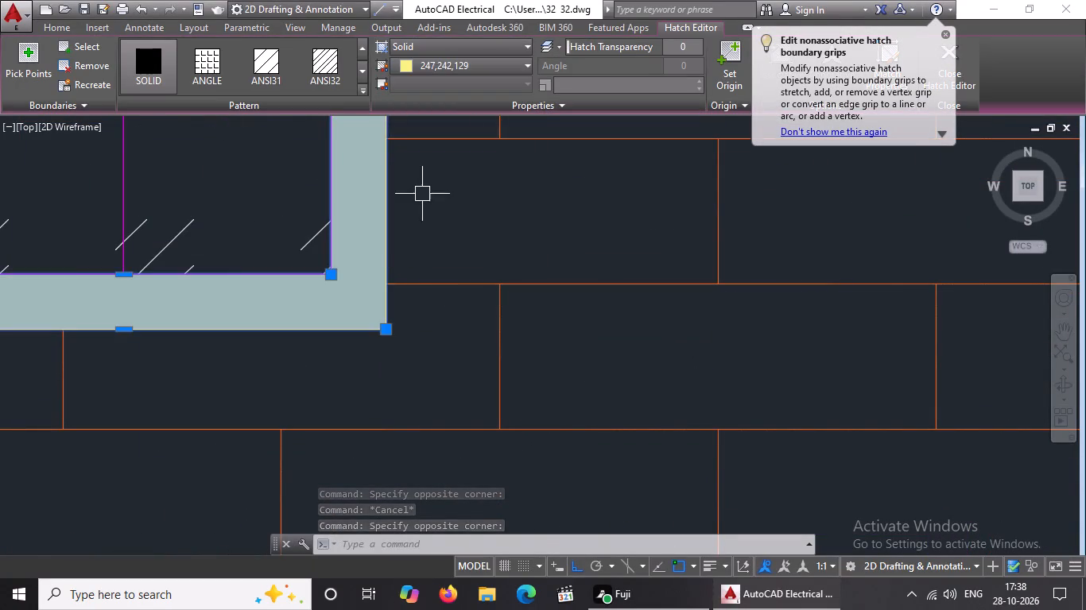
{"action": "scroll", "coordinate": [428, 209], "scroll_direction": "down", "scroll_amount": 1}
{"action": "key", "text": "Escape"}
{"action": "scroll", "coordinate": [497, 275], "scroll_direction": "down", "scroll_amount": 4}
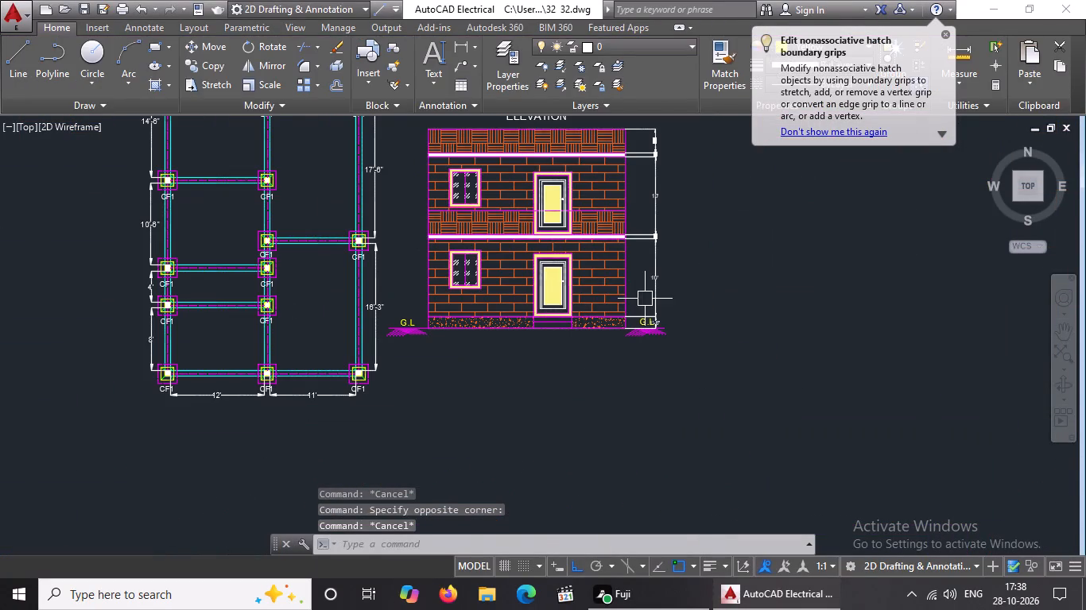
{"action": "key", "text": "Escape"}
Set the solid hatch of the elevation's horizontal slab bands to light yellow, color 247,242,129.
{"action": "scroll", "coordinate": [487, 163], "scroll_direction": "up", "scroll_amount": 3}
{"action": "scroll", "coordinate": [495, 204], "scroll_direction": "down", "scroll_amount": 1}
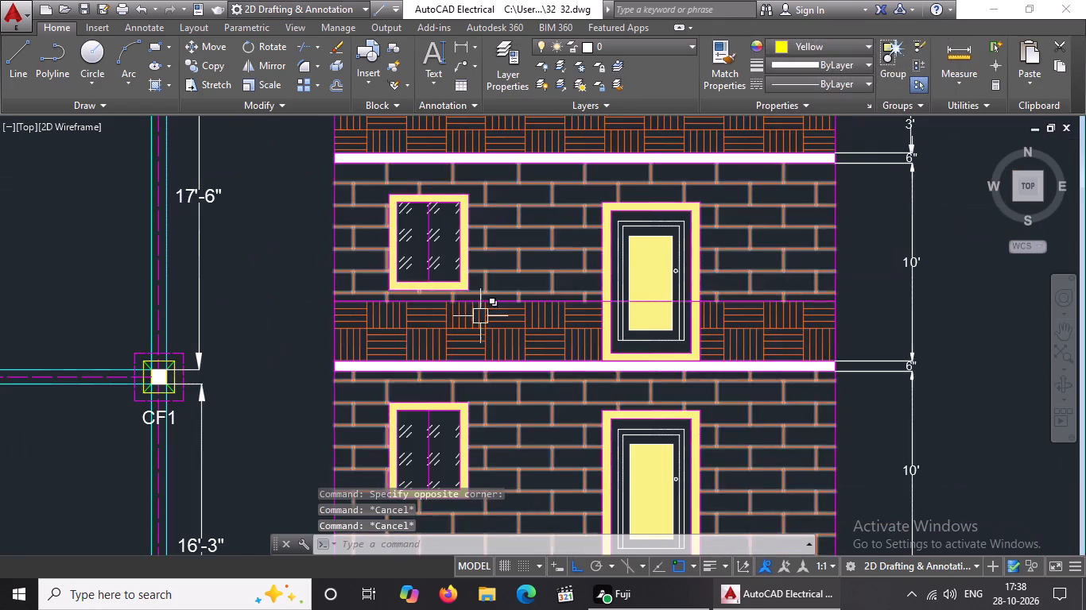
{"action": "scroll", "coordinate": [488, 374], "scroll_direction": "up", "scroll_amount": 3}
{"action": "left_click", "coordinate": [486, 348]}
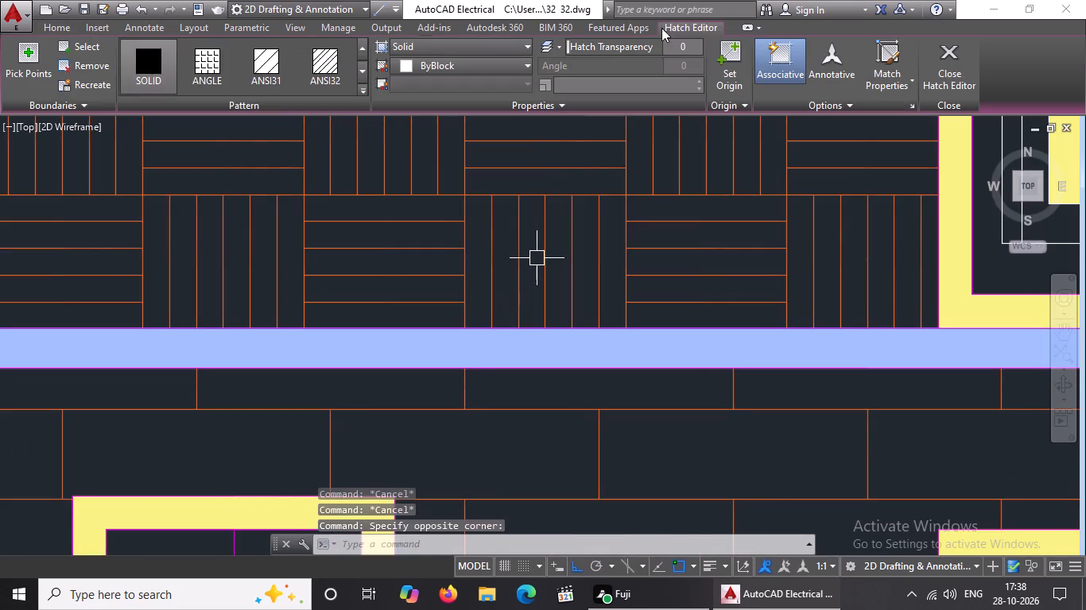
{"action": "left_click", "coordinate": [488, 60]}
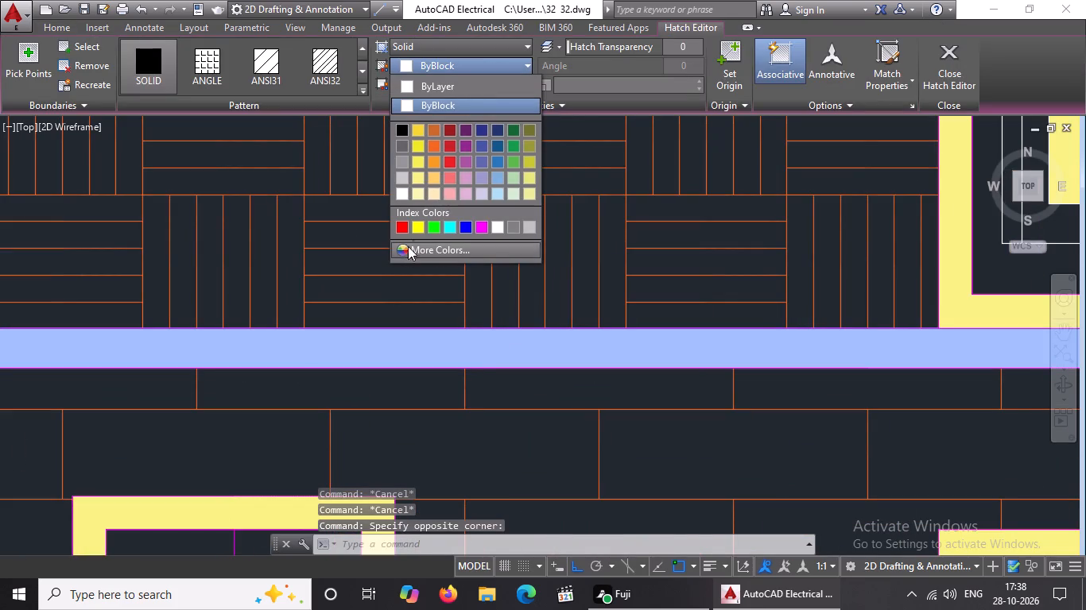
{"action": "left_click", "coordinate": [418, 177]}
{"action": "scroll", "coordinate": [439, 265], "scroll_direction": "down", "scroll_amount": 3}
{"action": "key", "text": "Escape"}
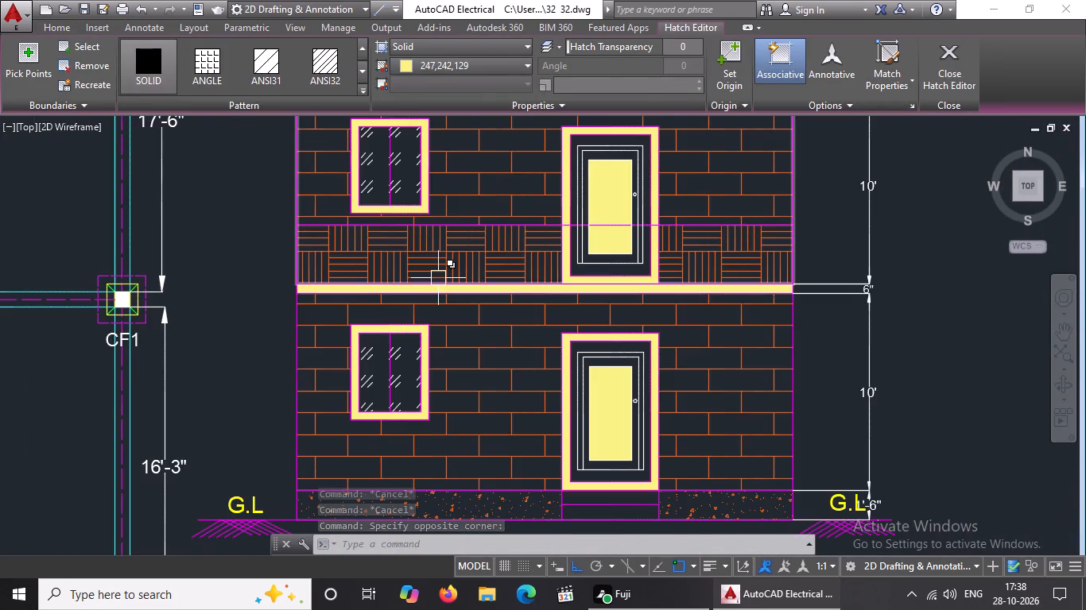
Trim the ground floor staircase's tread lines beside the parking at the middle line, removing their portions on the toilet side.
{"action": "scroll", "coordinate": [438, 280], "scroll_direction": "down", "scroll_amount": 2}
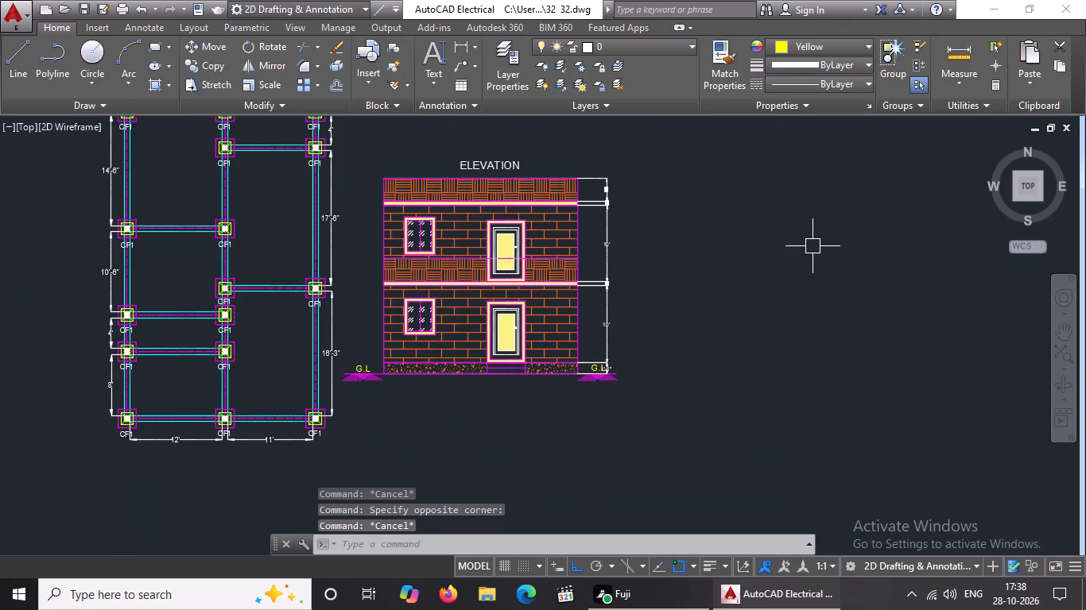
{"action": "scroll", "coordinate": [729, 270], "scroll_direction": "down", "scroll_amount": 2}
{"action": "middle_click_drag", "start_coordinate": [633, 193], "coordinate": [637, 229]}
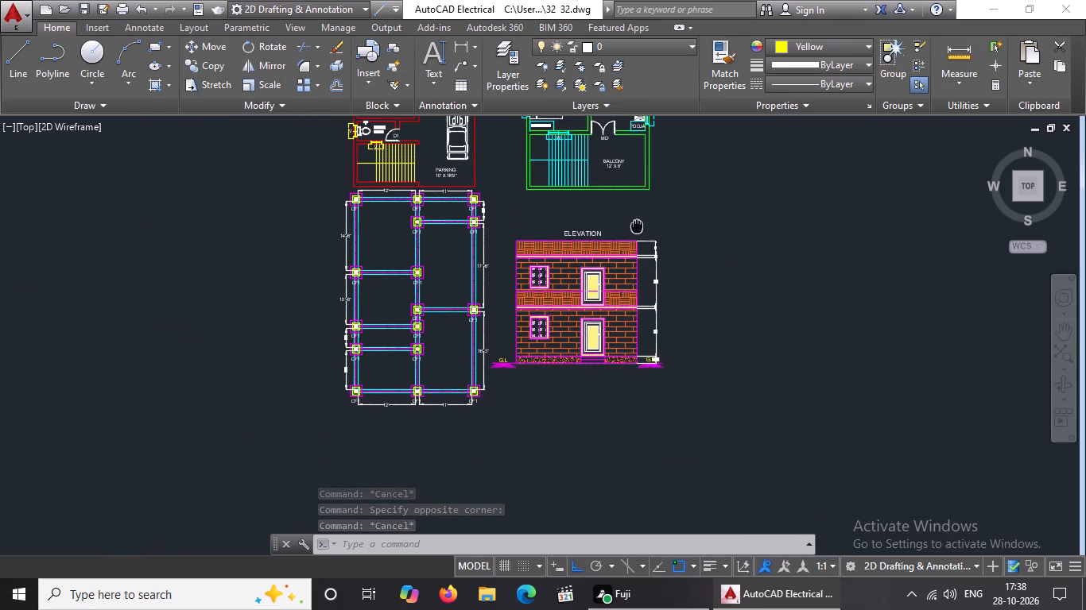
{"action": "middle_click_drag", "start_coordinate": [637, 229], "coordinate": [638, 284]}
{"action": "scroll", "coordinate": [583, 222], "scroll_direction": "up", "scroll_amount": 4}
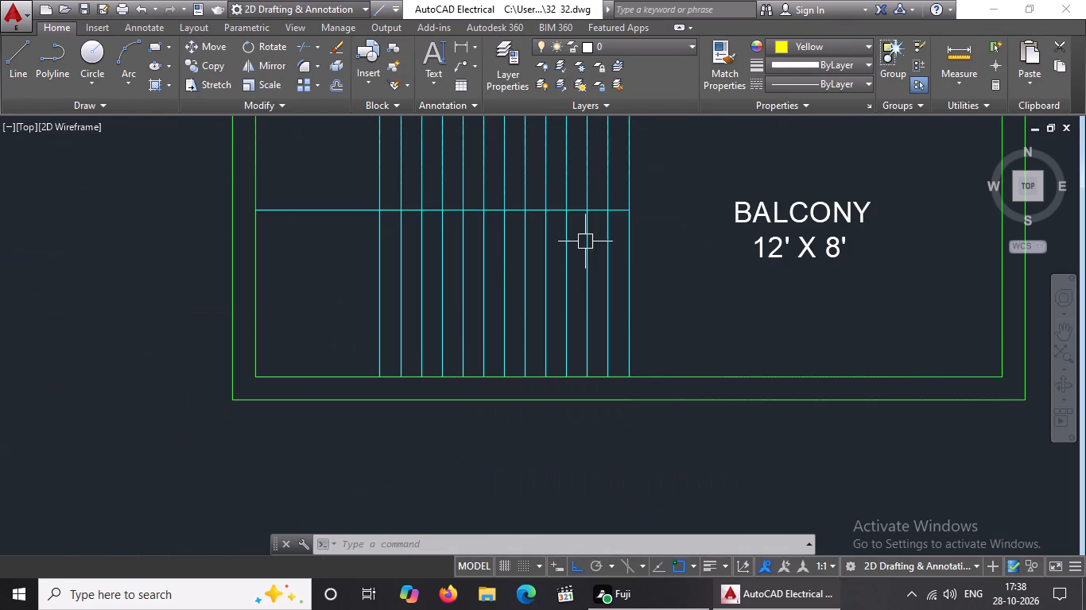
{"action": "key", "text": "Escape"}
{"action": "scroll", "coordinate": [669, 258], "scroll_direction": "down", "scroll_amount": 2}
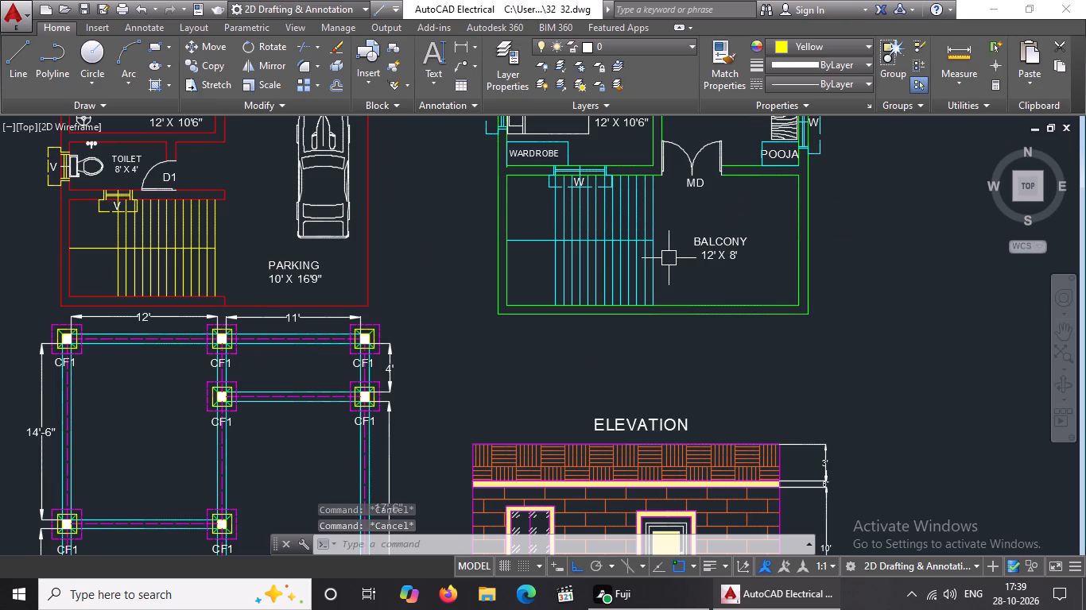
{"action": "type", "text": "TR"}
{"action": "key", "text": "space"}
{"action": "key", "text": "space"}
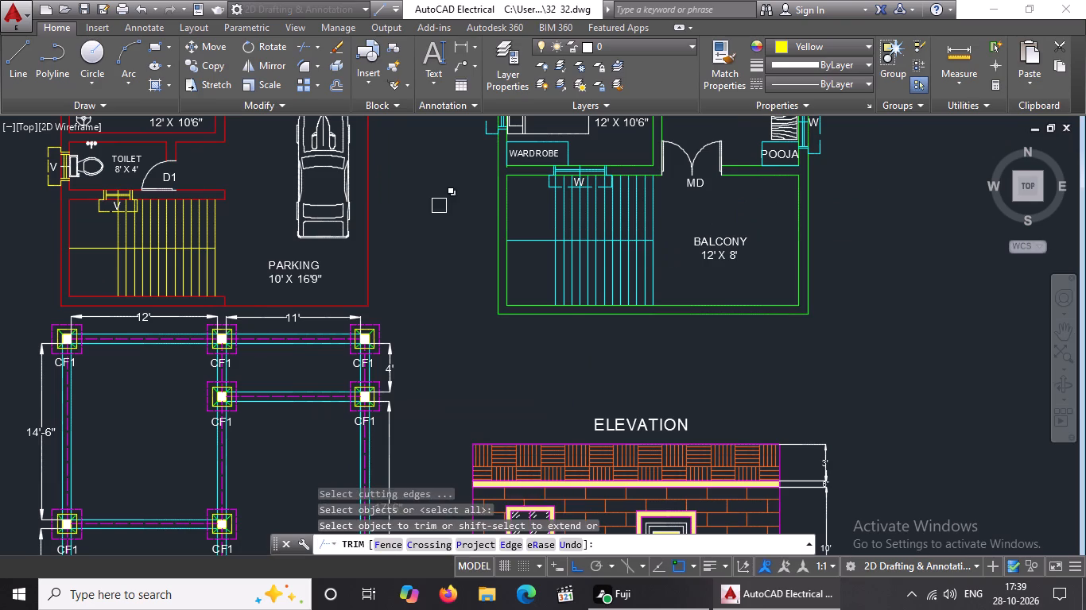
{"action": "scroll", "coordinate": [95, 224], "scroll_direction": "up", "scroll_amount": 2}
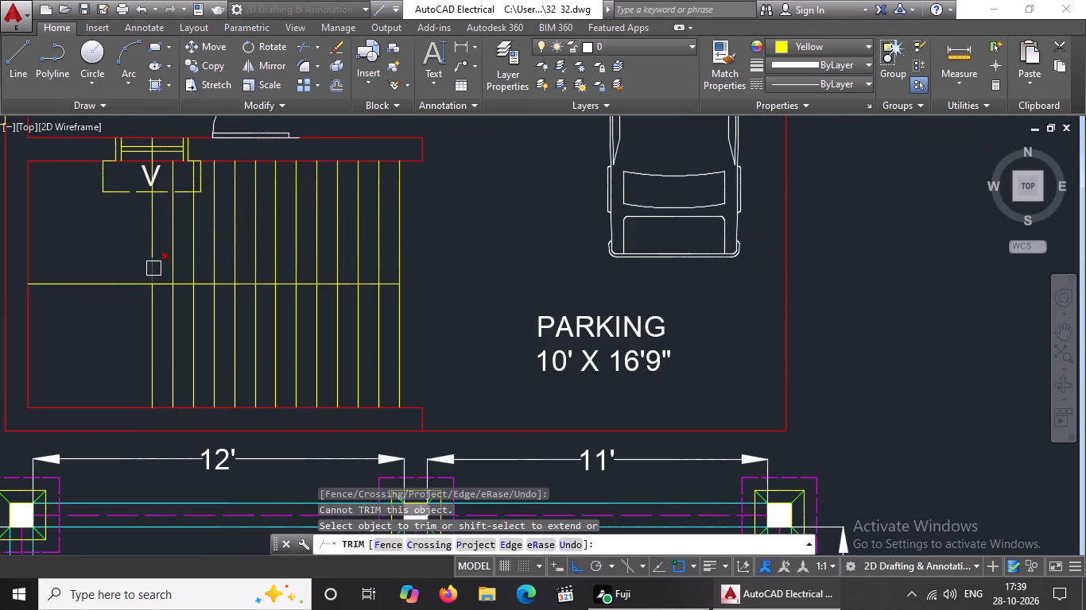
{"action": "left_click", "coordinate": [153, 268]}
{"action": "left_click", "coordinate": [175, 272]}
{"action": "scroll", "coordinate": [170, 279], "scroll_direction": "up", "scroll_amount": 2}
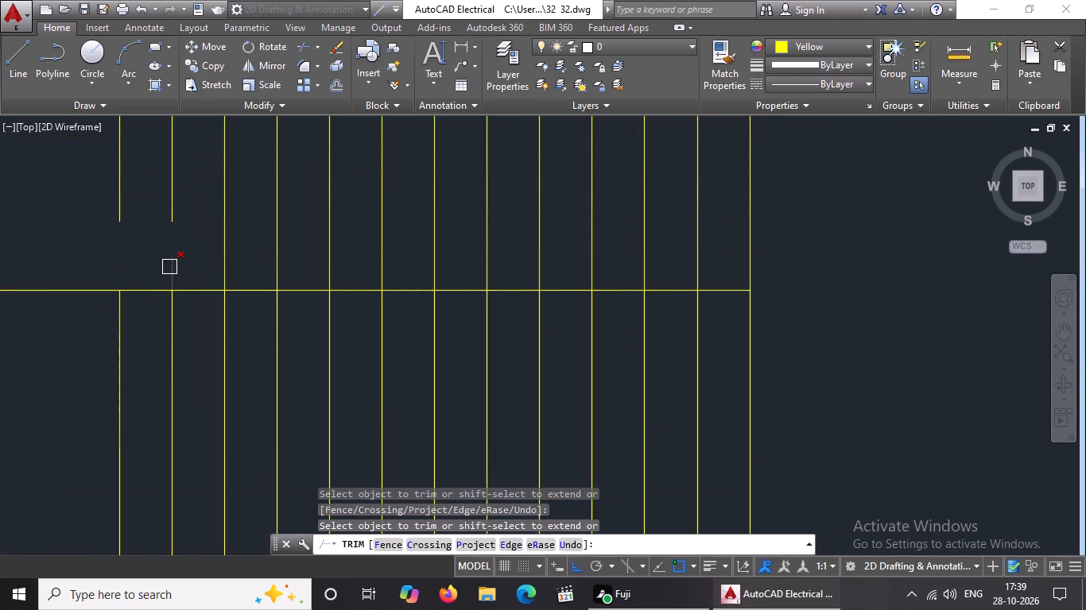
{"action": "left_click", "coordinate": [170, 267]}
{"action": "left_click", "coordinate": [228, 267]}
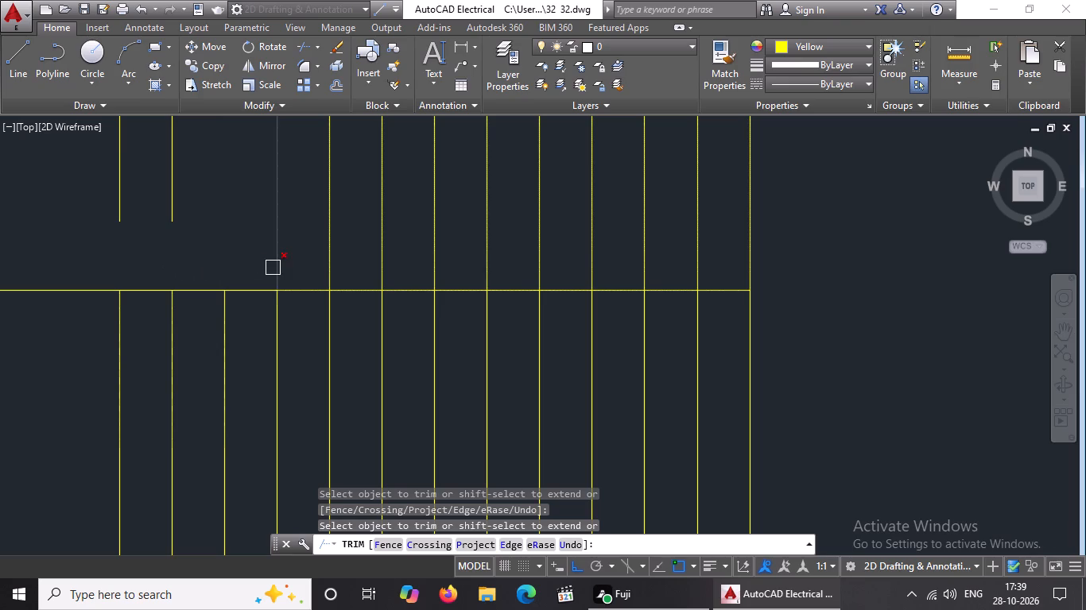
{"action": "left_click", "coordinate": [275, 268]}
{"action": "left_click", "coordinate": [325, 268]}
{"action": "left_click", "coordinate": [376, 273]}
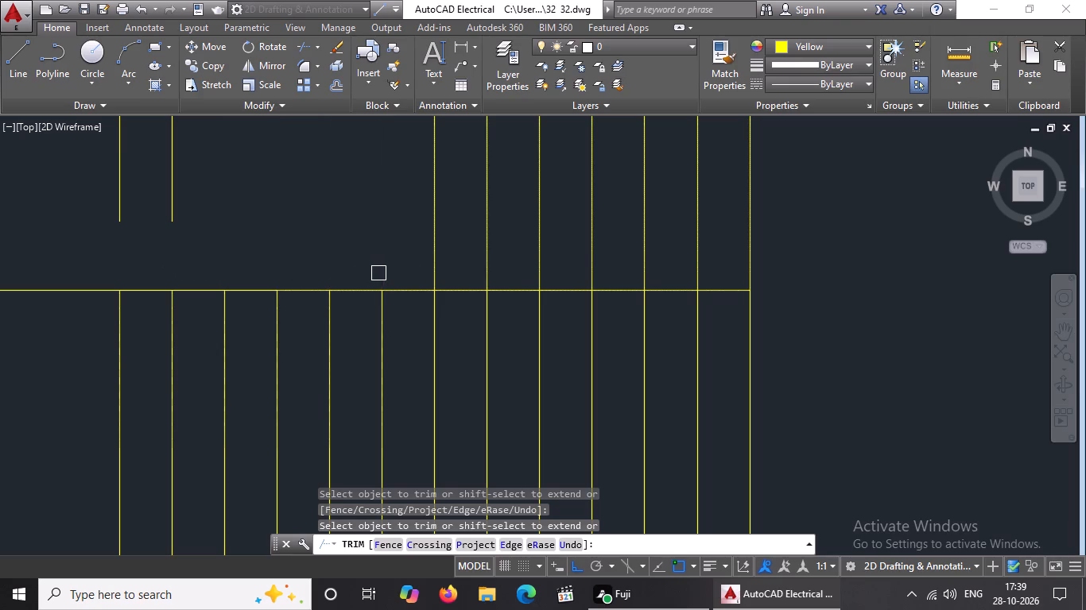
{"action": "left_click", "coordinate": [431, 262]}
{"action": "left_click", "coordinate": [485, 263]}
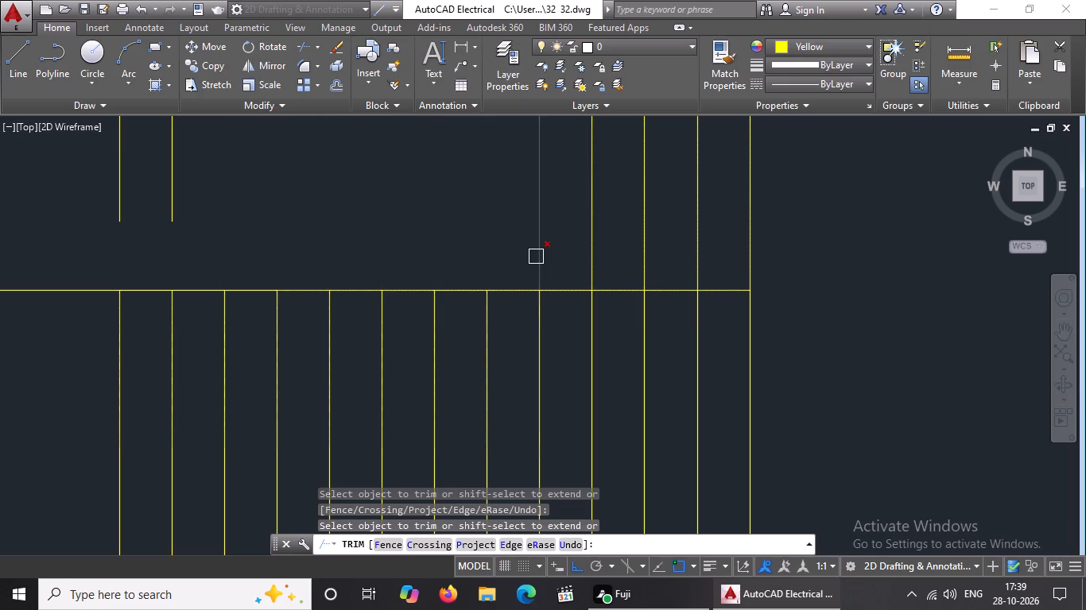
{"action": "left_click", "coordinate": [538, 257]}
{"action": "left_click", "coordinate": [592, 271]}
{"action": "left_click", "coordinate": [647, 256]}
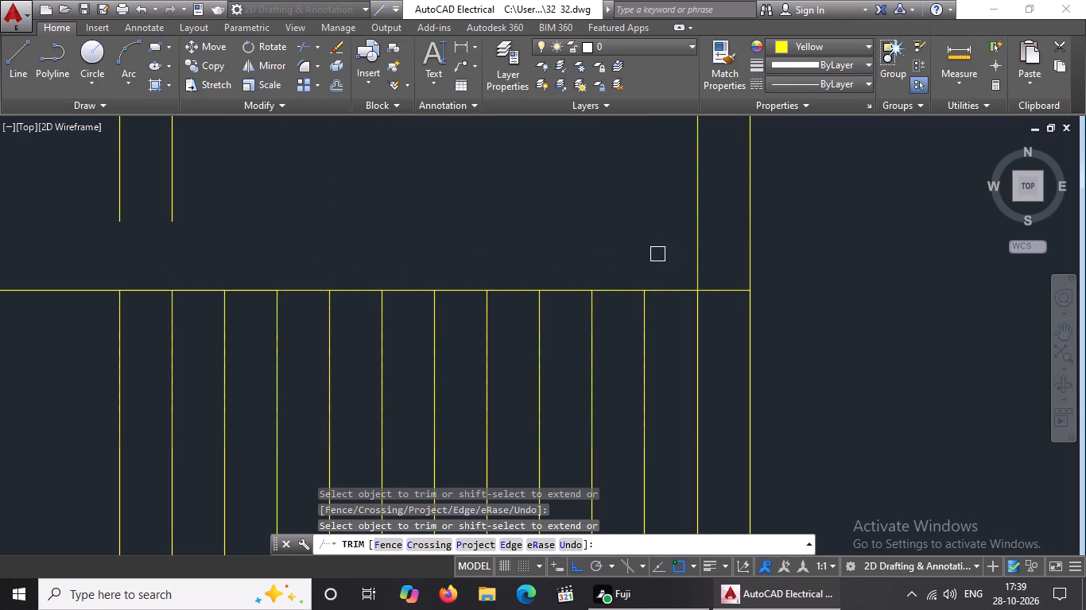
{"action": "left_click", "coordinate": [693, 262]}
{"action": "left_click", "coordinate": [751, 266]}
{"action": "scroll", "coordinate": [745, 272], "scroll_direction": "down", "scroll_amount": 5}
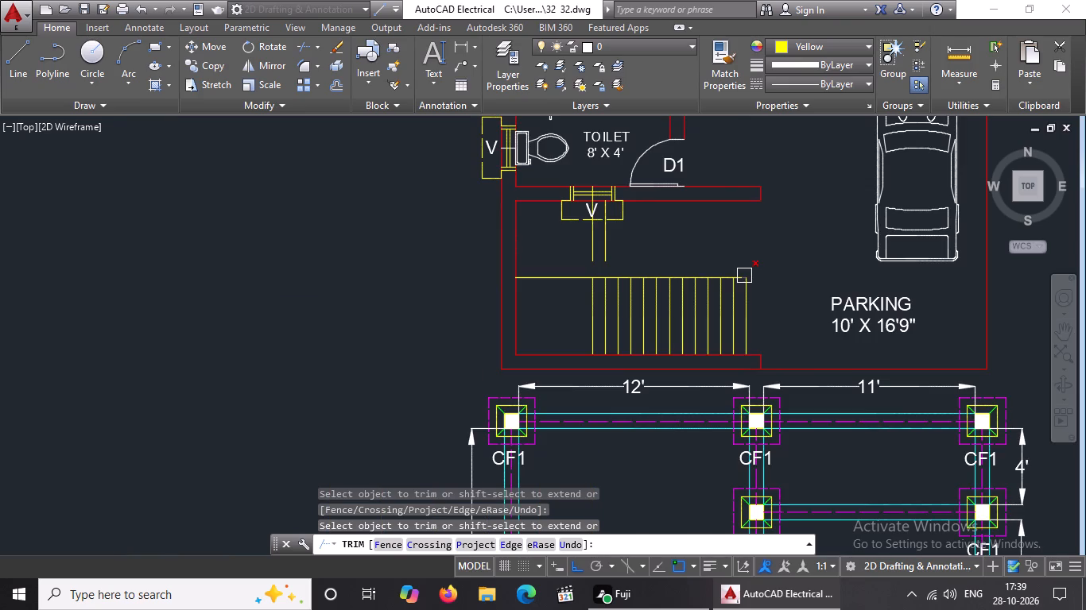
{"action": "key", "text": "Escape"}
{"action": "key", "text": "Escape"}
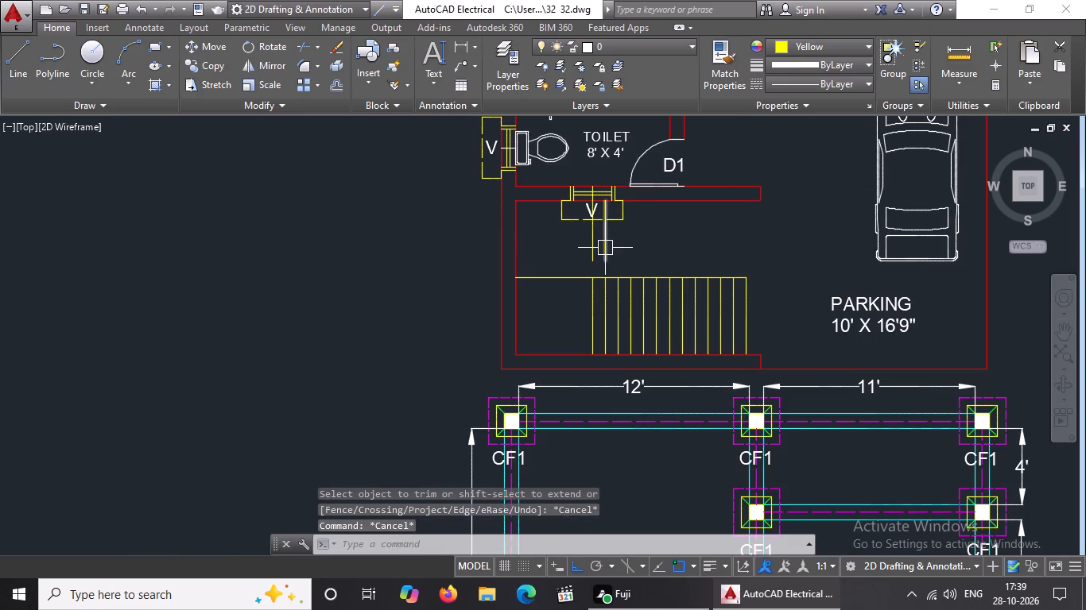
Erase the two leftover tread line pieces below the ventilator V of the ground floor staircase.
{"action": "left_click", "coordinate": [604, 248]}
{"action": "key", "text": "Delete"}
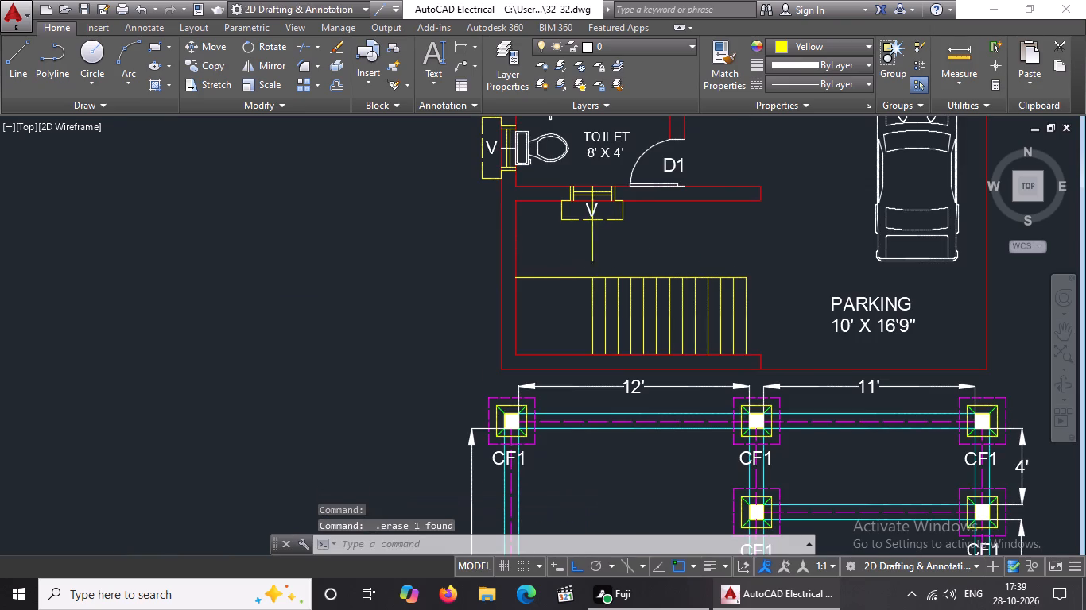
{"action": "left_click", "coordinate": [591, 247]}
{"action": "key", "text": "Delete"}
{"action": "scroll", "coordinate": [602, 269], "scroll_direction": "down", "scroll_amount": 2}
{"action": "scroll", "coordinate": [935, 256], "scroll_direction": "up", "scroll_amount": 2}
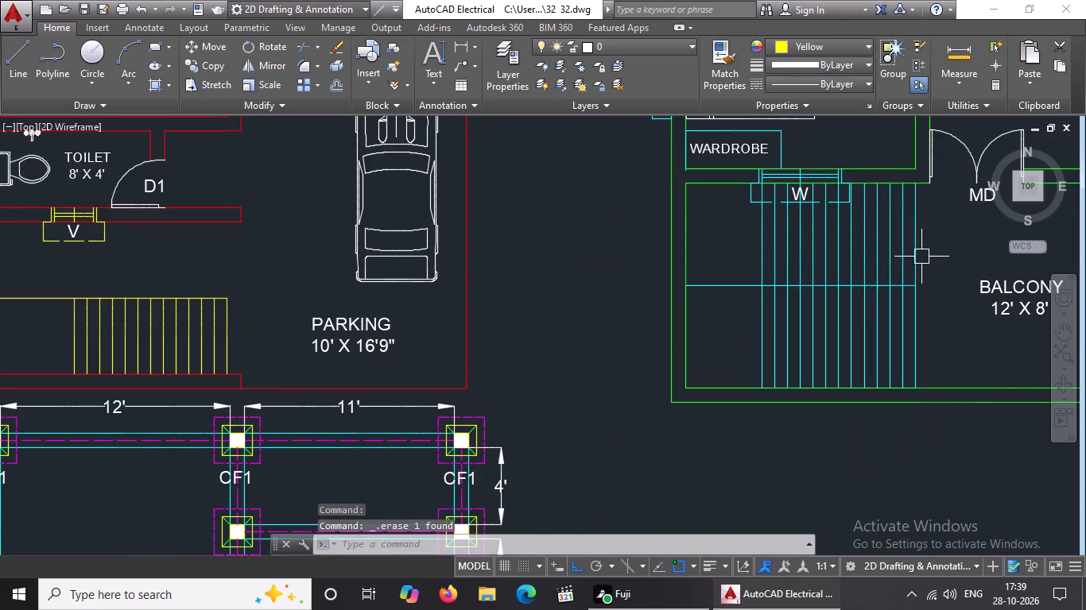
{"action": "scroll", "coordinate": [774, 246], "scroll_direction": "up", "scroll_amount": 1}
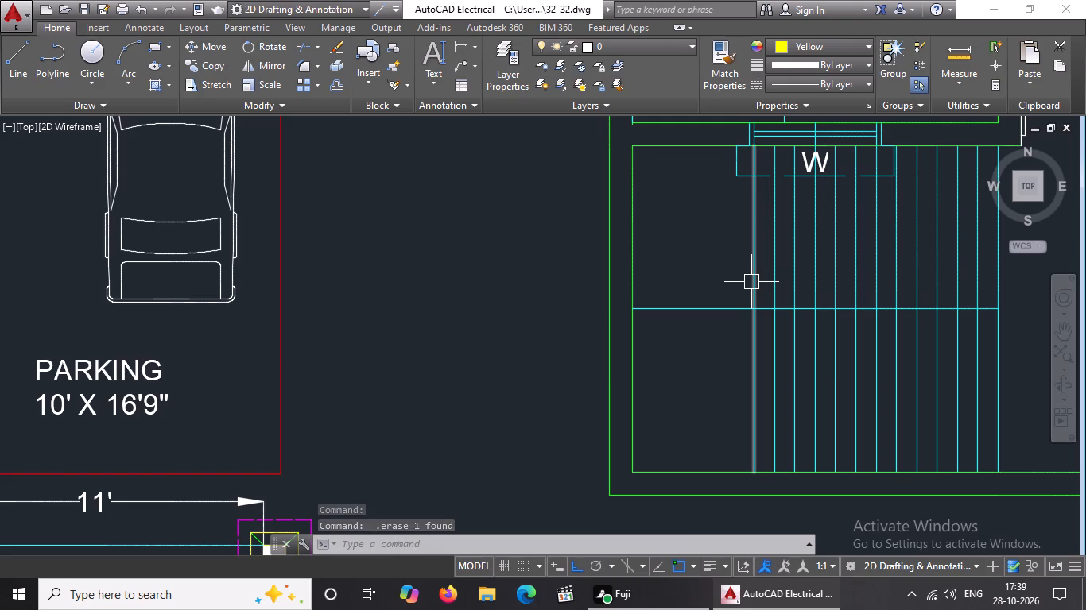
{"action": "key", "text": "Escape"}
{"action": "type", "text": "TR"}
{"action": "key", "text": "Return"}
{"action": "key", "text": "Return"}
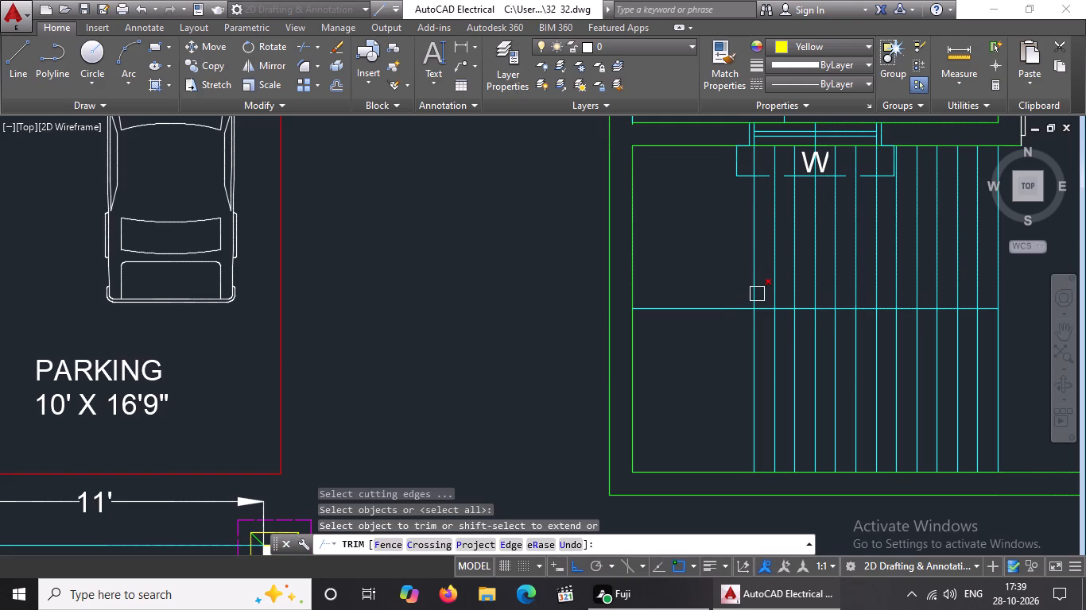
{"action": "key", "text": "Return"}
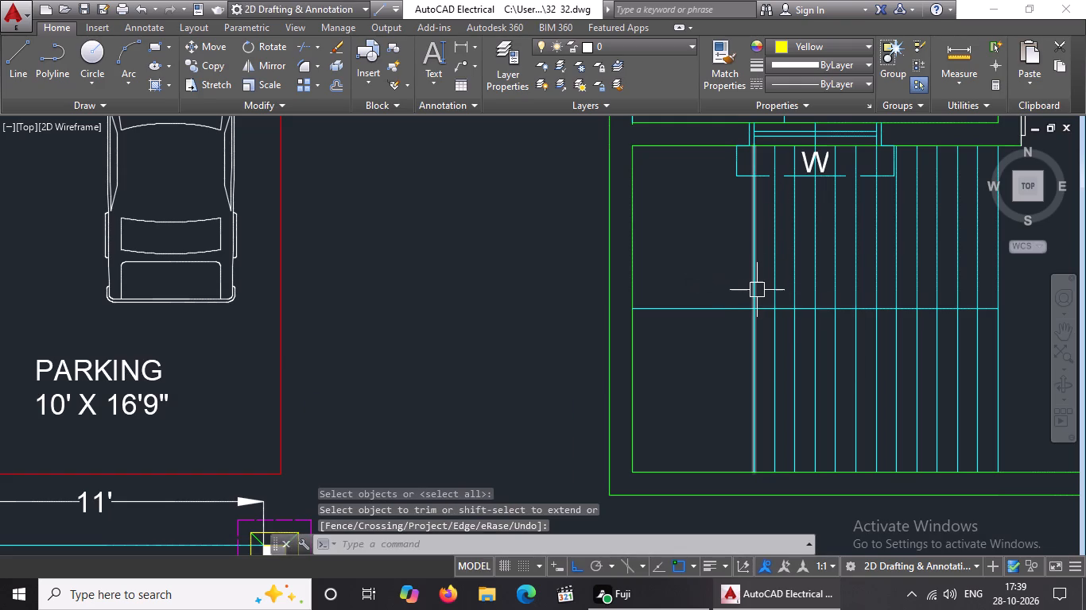
Trim the cyan tread lines of the staircase beside the balcony at its middle line, removing their portions on the bedroom side.
{"action": "type", "text": "TR"}
{"action": "key", "text": "Return"}
{"action": "key", "text": "Return"}
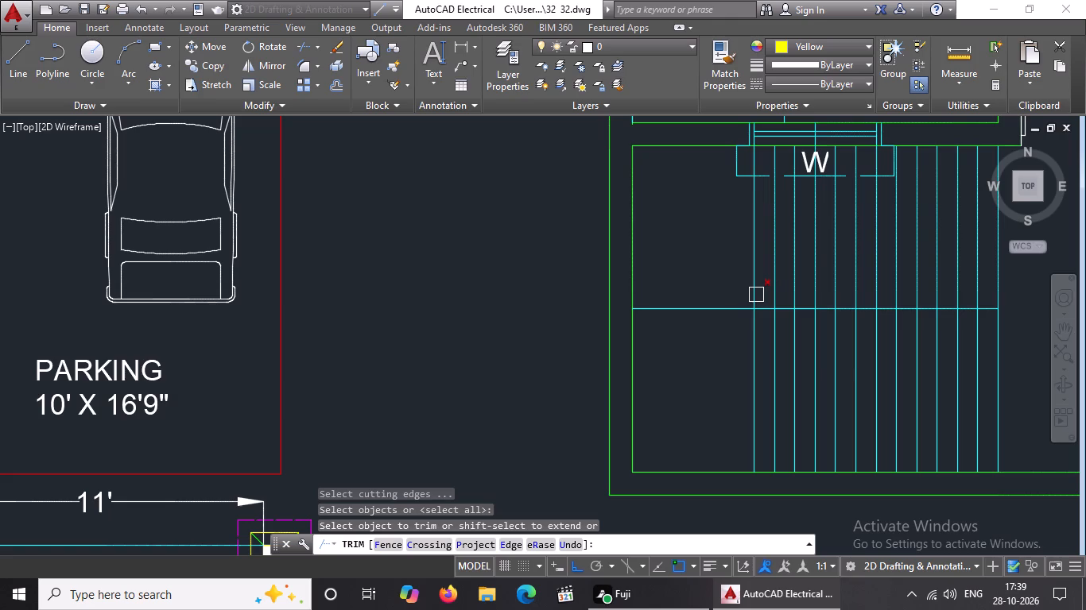
{"action": "scroll", "coordinate": [770, 295], "scroll_direction": "up", "scroll_amount": 3}
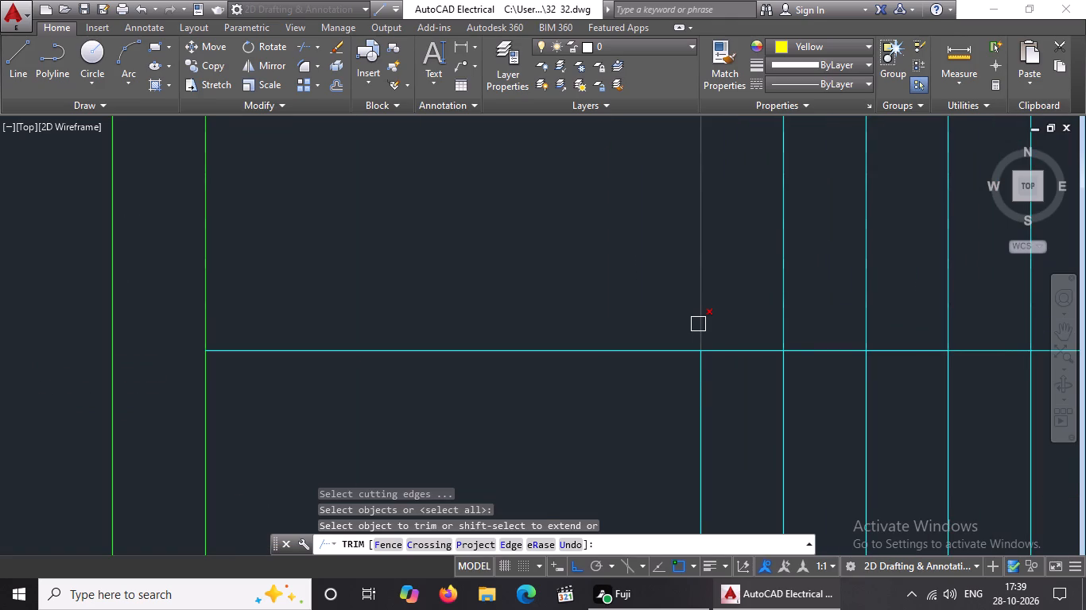
{"action": "left_click", "coordinate": [698, 324]}
{"action": "left_click", "coordinate": [779, 309]}
{"action": "scroll", "coordinate": [775, 309], "scroll_direction": "down", "scroll_amount": 4}
{"action": "scroll", "coordinate": [833, 300], "scroll_direction": "up", "scroll_amount": 4}
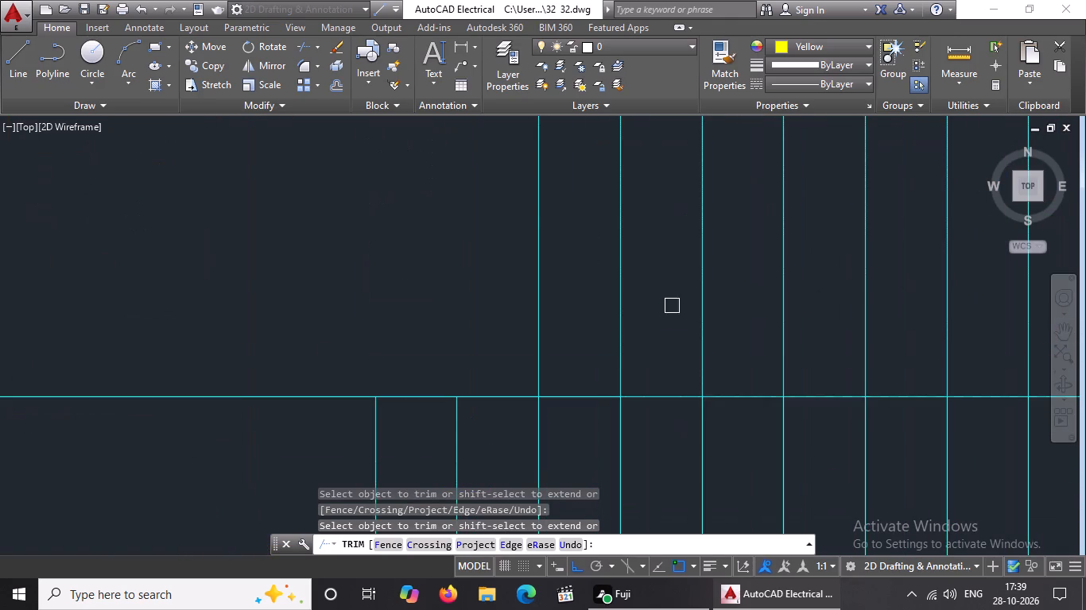
{"action": "left_click", "coordinate": [538, 356]}
{"action": "left_click", "coordinate": [618, 343]}
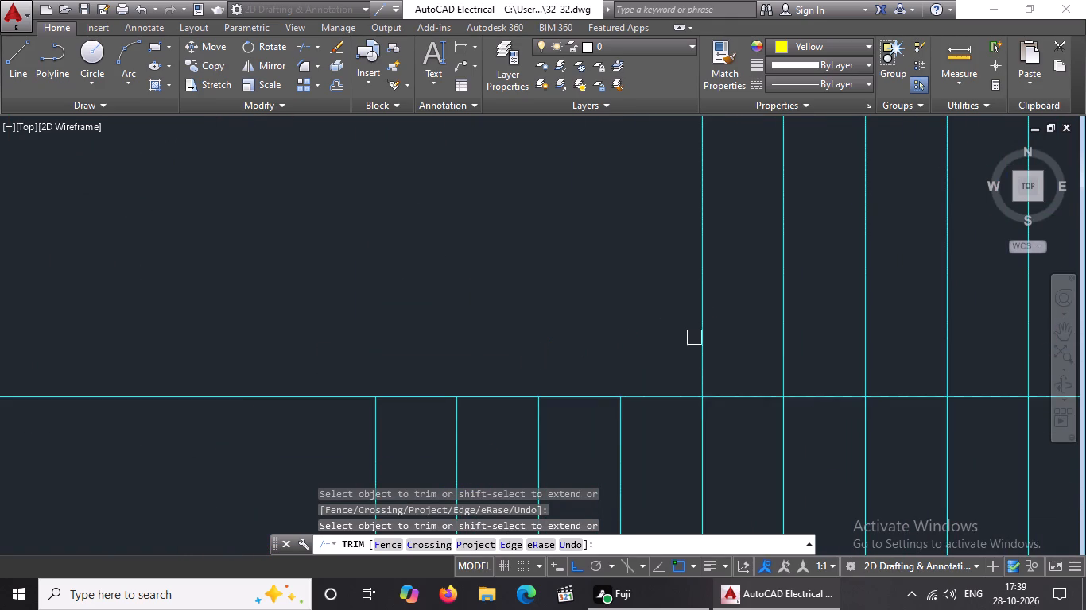
{"action": "left_click", "coordinate": [704, 336]}
{"action": "left_click_drag", "start_coordinate": [782, 346], "coordinate": [793, 346]}
{"action": "left_click", "coordinate": [863, 334]}
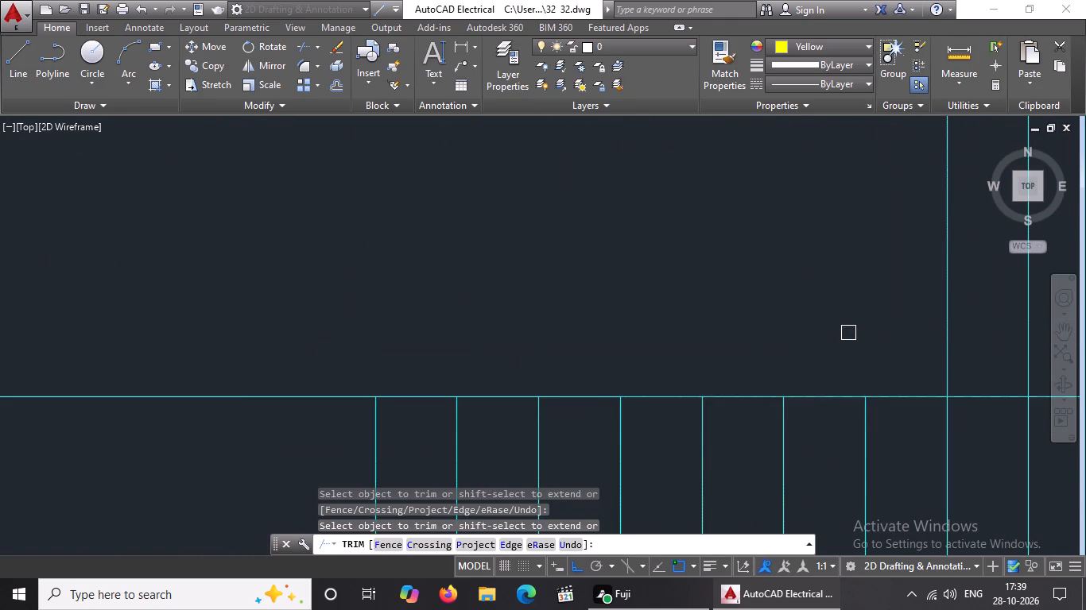
{"action": "scroll", "coordinate": [848, 332], "scroll_direction": "down", "scroll_amount": 4}
{"action": "scroll", "coordinate": [886, 328], "scroll_direction": "up", "scroll_amount": 4}
{"action": "left_click_drag", "start_coordinate": [785, 346], "coordinate": [797, 343]}
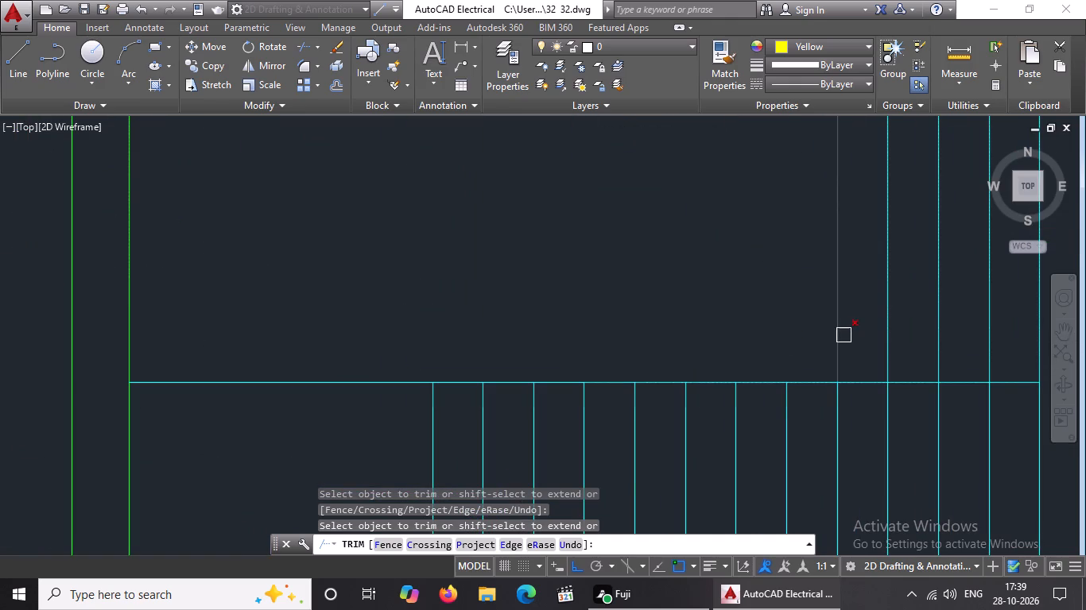
{"action": "left_click", "coordinate": [840, 338]}
{"action": "left_click", "coordinate": [888, 322]}
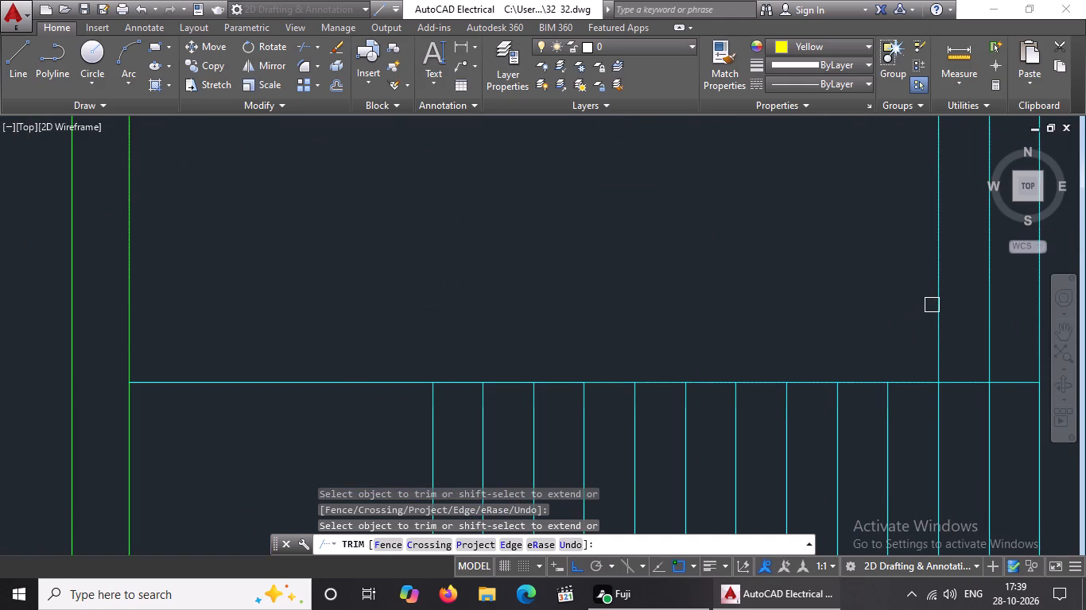
{"action": "left_click", "coordinate": [937, 301]}
{"action": "scroll", "coordinate": [929, 305], "scroll_direction": "down", "scroll_amount": 4}
{"action": "scroll", "coordinate": [943, 303], "scroll_direction": "up", "scroll_amount": 3}
{"action": "left_click", "coordinate": [917, 326]}
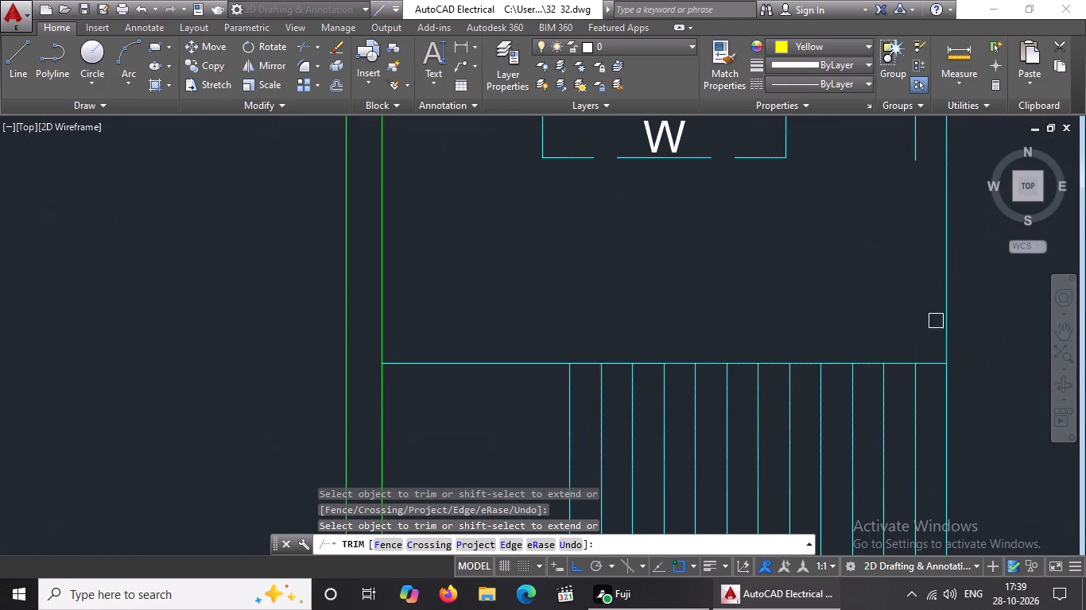
{"action": "left_click", "coordinate": [949, 315]}
{"action": "scroll", "coordinate": [926, 323], "scroll_direction": "down", "scroll_amount": 4}
{"action": "key", "text": "Escape"}
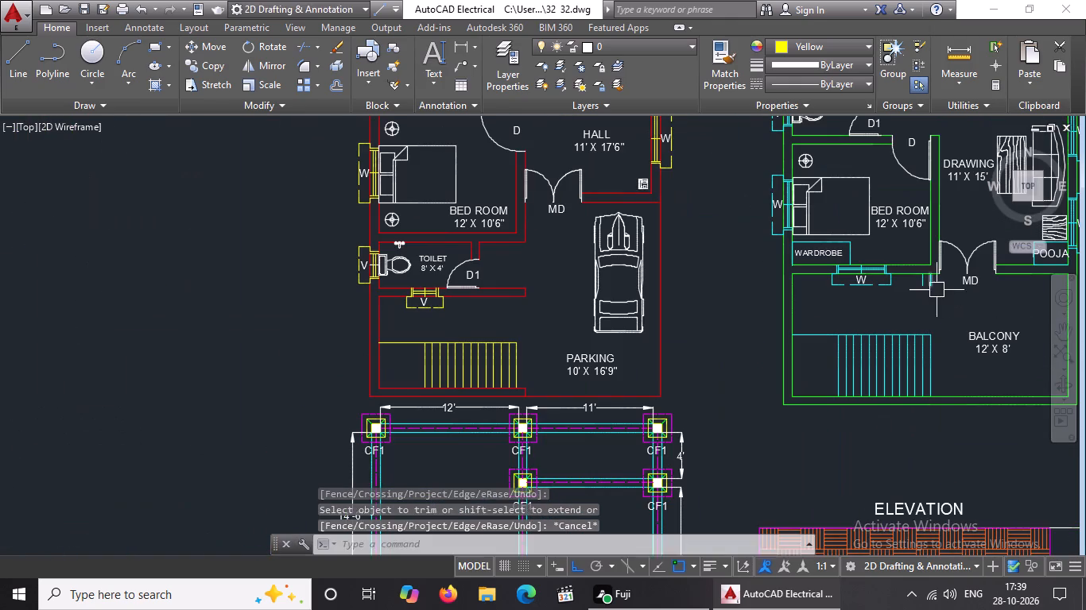
Erase the two leftover cyan tread line pieces below the bedroom wall, between window W and door MD.
{"action": "scroll", "coordinate": [937, 289], "scroll_direction": "up", "scroll_amount": 2}
{"action": "left_click", "coordinate": [899, 280]}
{"action": "key", "text": "Delete"}
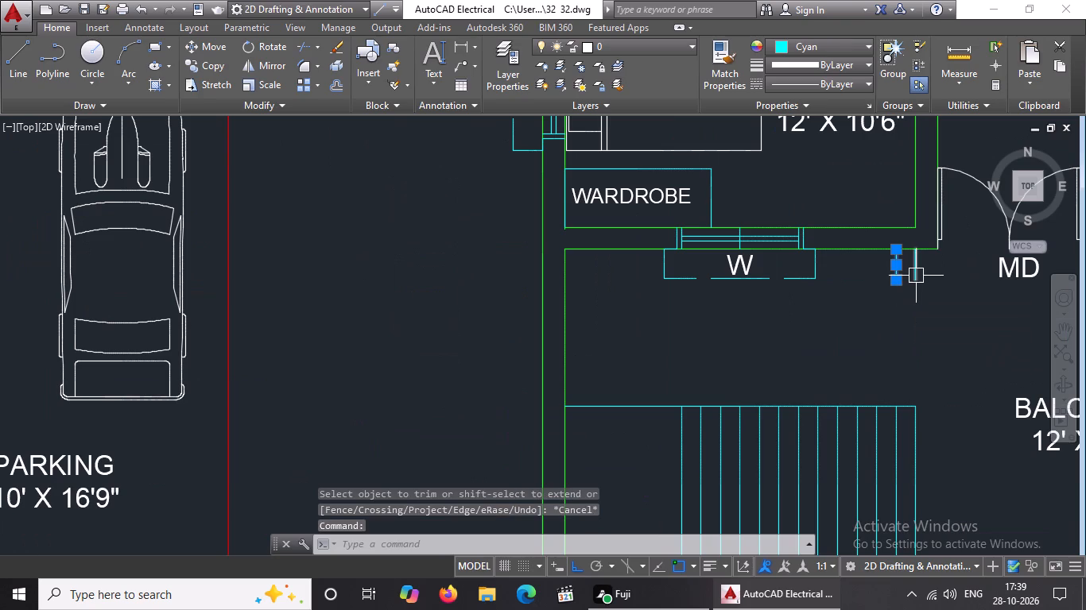
{"action": "key", "text": "Delete"}
{"action": "left_click", "coordinate": [914, 274]}
{"action": "key", "text": "Delete"}
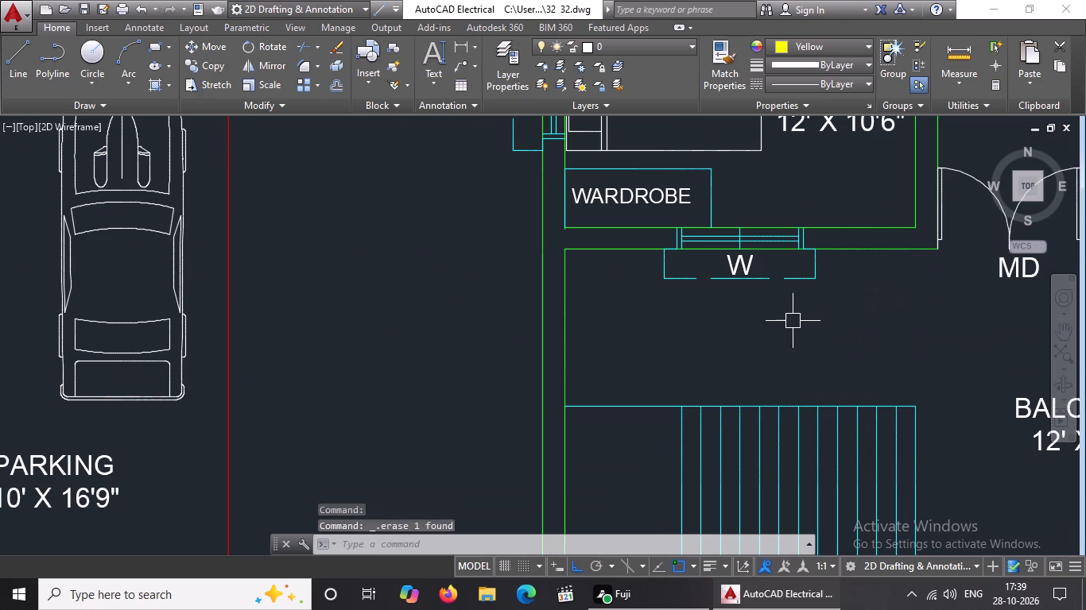
Draw a vertical line about 4' long from the parking-side end of the ground floor staircase's middle line past the toilet wall's face.
{"action": "scroll", "coordinate": [797, 320], "scroll_direction": "down", "scroll_amount": 4}
{"action": "key", "text": "Escape"}
{"action": "scroll", "coordinate": [816, 334], "scroll_direction": "up", "scroll_amount": 3}
{"action": "key", "text": "l"}
{"action": "key", "text": "Return"}
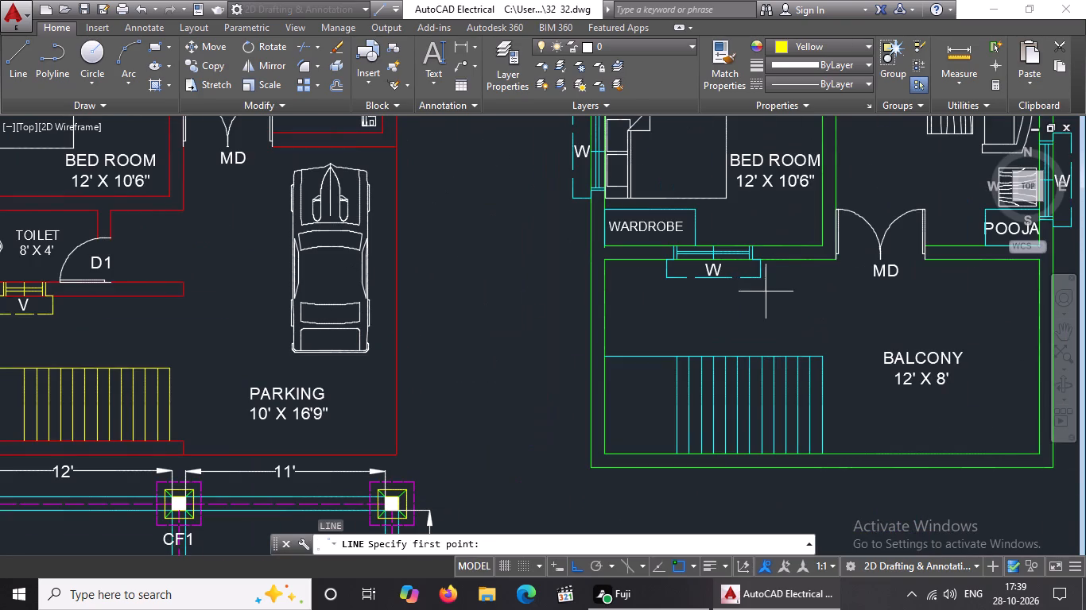
{"action": "scroll", "coordinate": [657, 299], "scroll_direction": "down", "scroll_amount": 2}
{"action": "scroll", "coordinate": [441, 316], "scroll_direction": "up", "scroll_amount": 3}
{"action": "scroll", "coordinate": [321, 334], "scroll_direction": "up", "scroll_amount": 2}
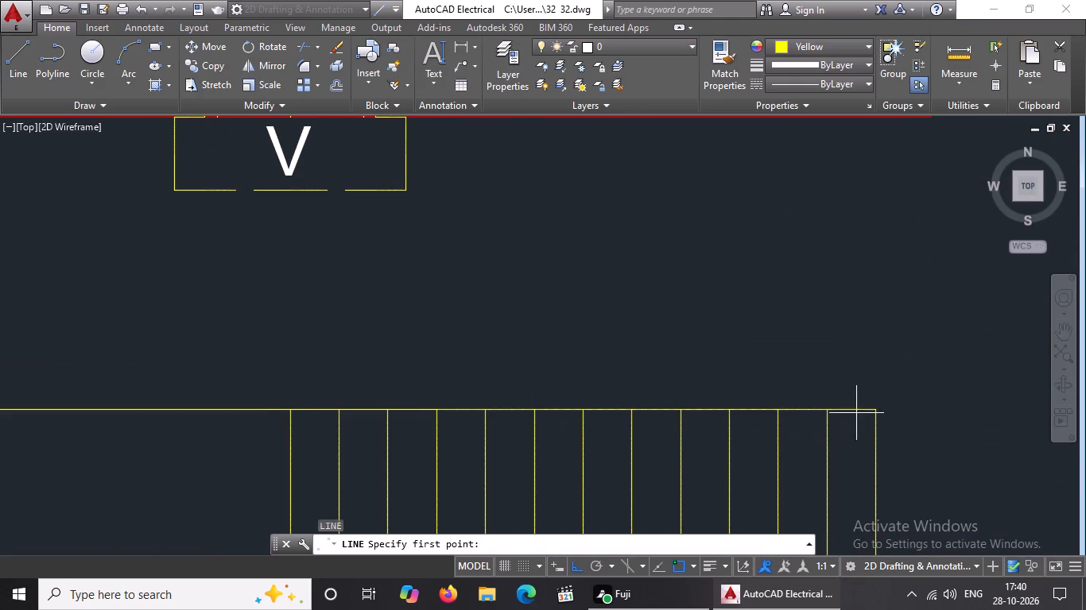
{"action": "left_click", "coordinate": [878, 406]}
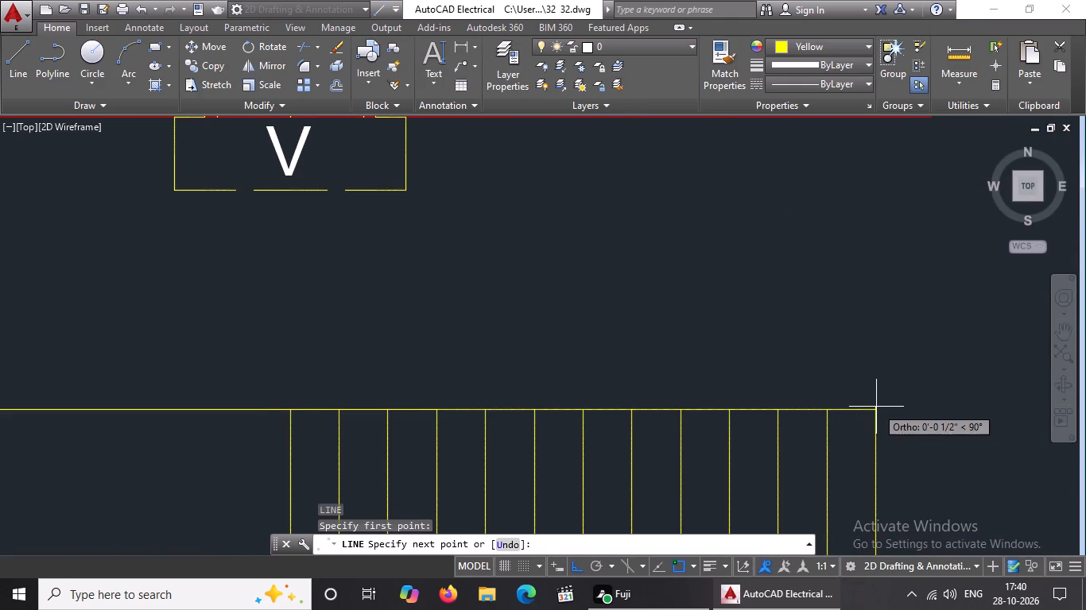
{"action": "scroll", "coordinate": [876, 407], "scroll_direction": "down", "scroll_amount": 2}
{"action": "scroll", "coordinate": [881, 295], "scroll_direction": "up", "scroll_amount": 2}
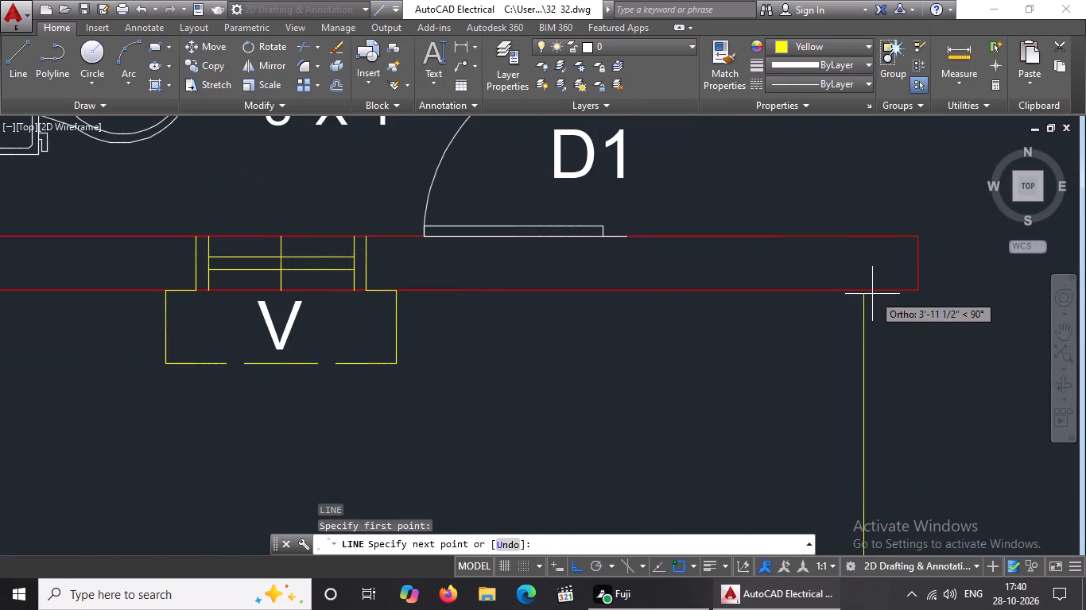
{"action": "left_click", "coordinate": [863, 282]}
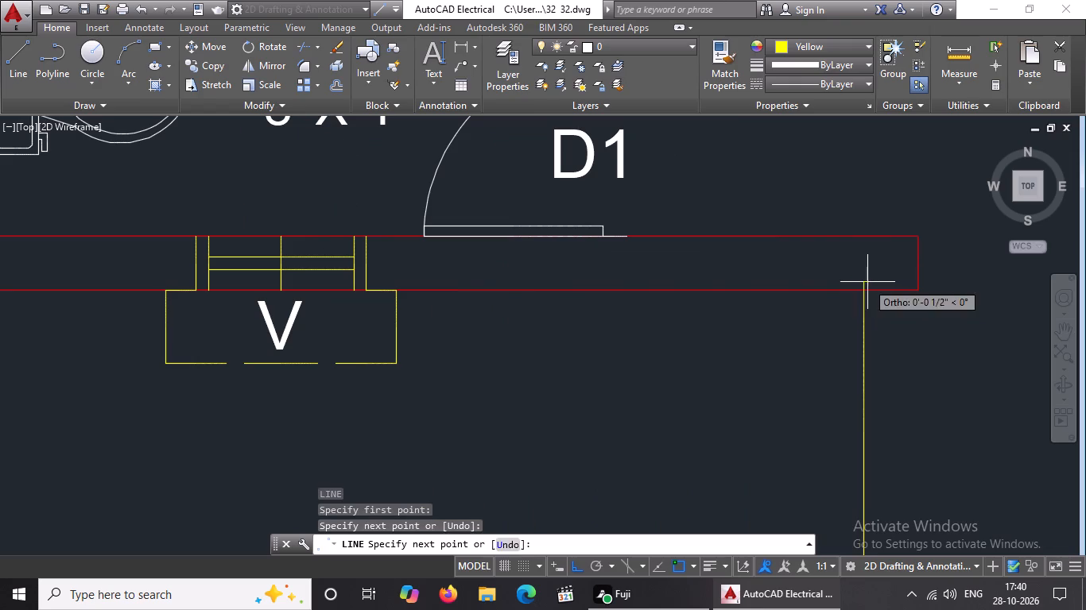
{"action": "key", "text": "Escape"}
Trim the new tread line's overshoot inside the toilet wall at the wall's staircase-side face.
{"action": "key", "text": "t"}
{"action": "type", "text": "R"}
{"action": "key", "text": "space"}
{"action": "key", "text": "space"}
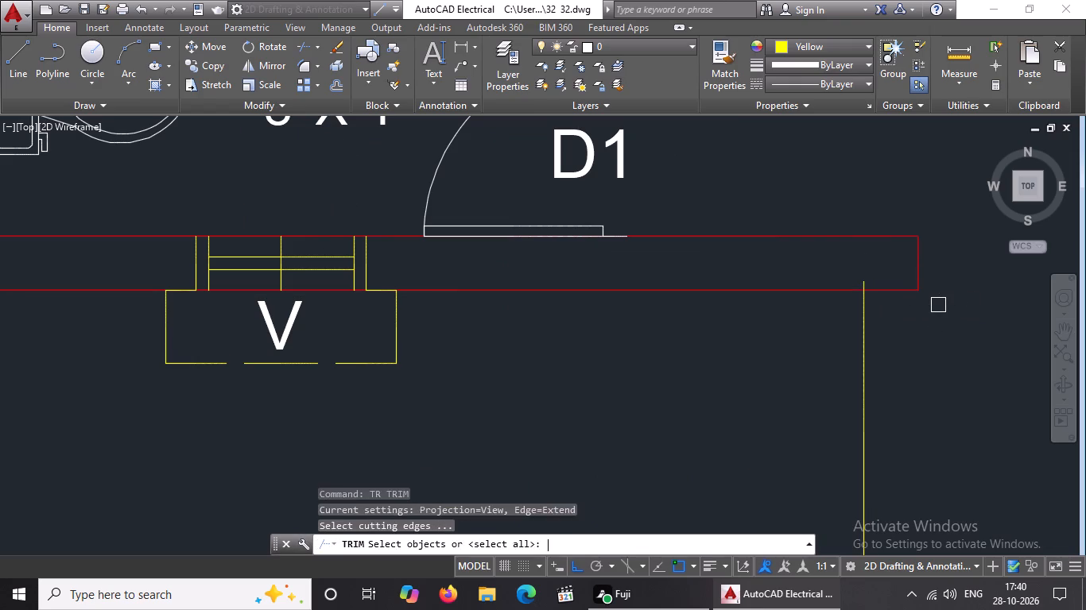
{"action": "scroll", "coordinate": [857, 291], "scroll_direction": "up", "scroll_amount": 3}
{"action": "left_click", "coordinate": [878, 261]}
{"action": "scroll", "coordinate": [876, 275], "scroll_direction": "down", "scroll_amount": 4}
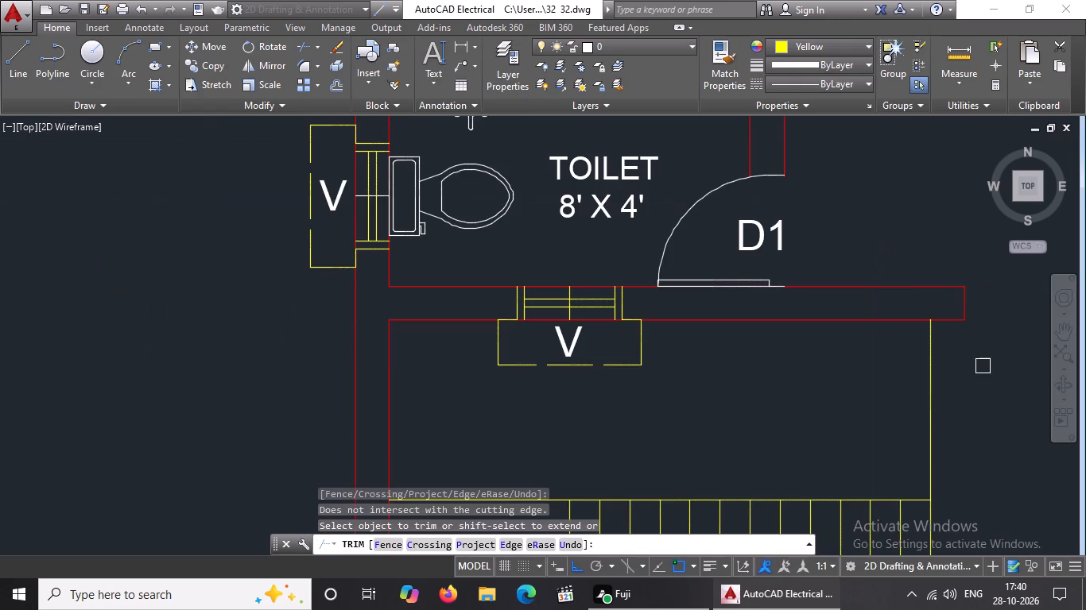
{"action": "key", "text": "Escape"}
Offset the new tread line successively by 8" away from the parking, making five copies on the toilet-side flight.
{"action": "left_click", "coordinate": [930, 396]}
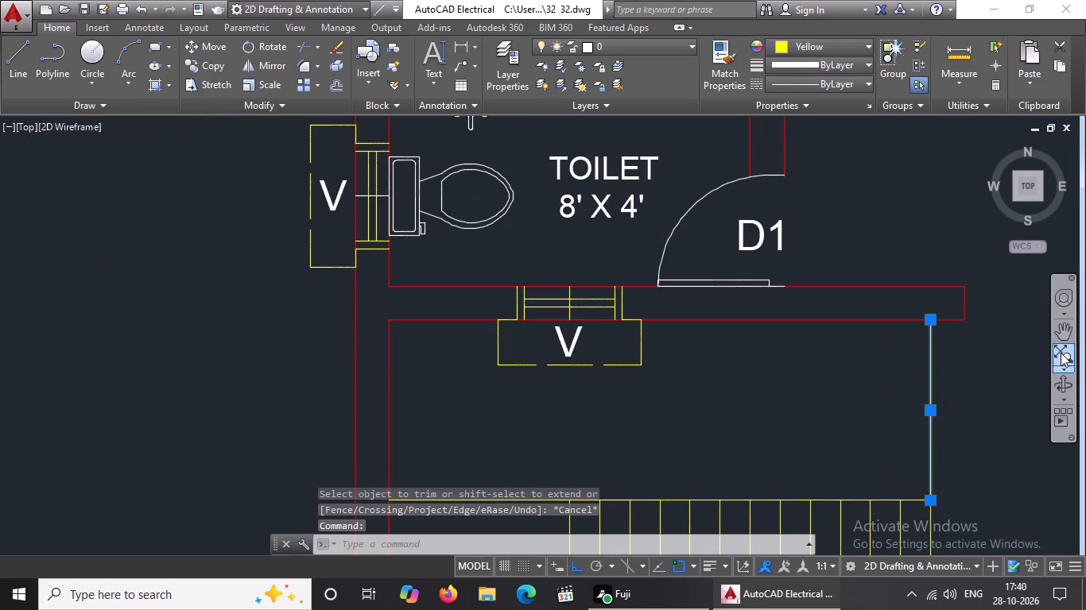
{"action": "key", "text": "Escape"}
{"action": "key", "text": "o"}
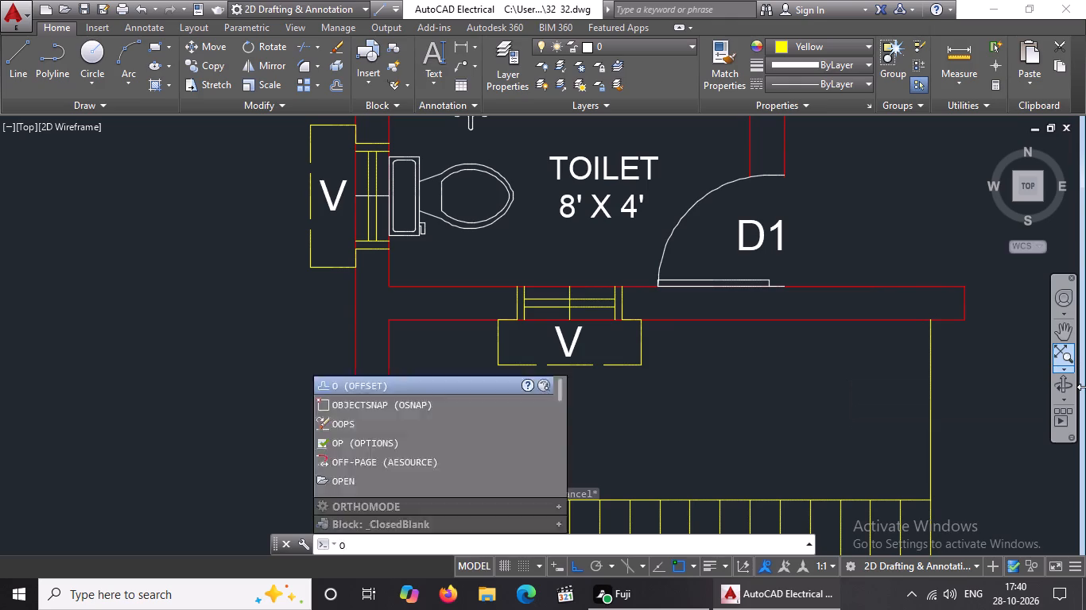
{"action": "key", "text": "Return"}
{"action": "key", "text": "8"}
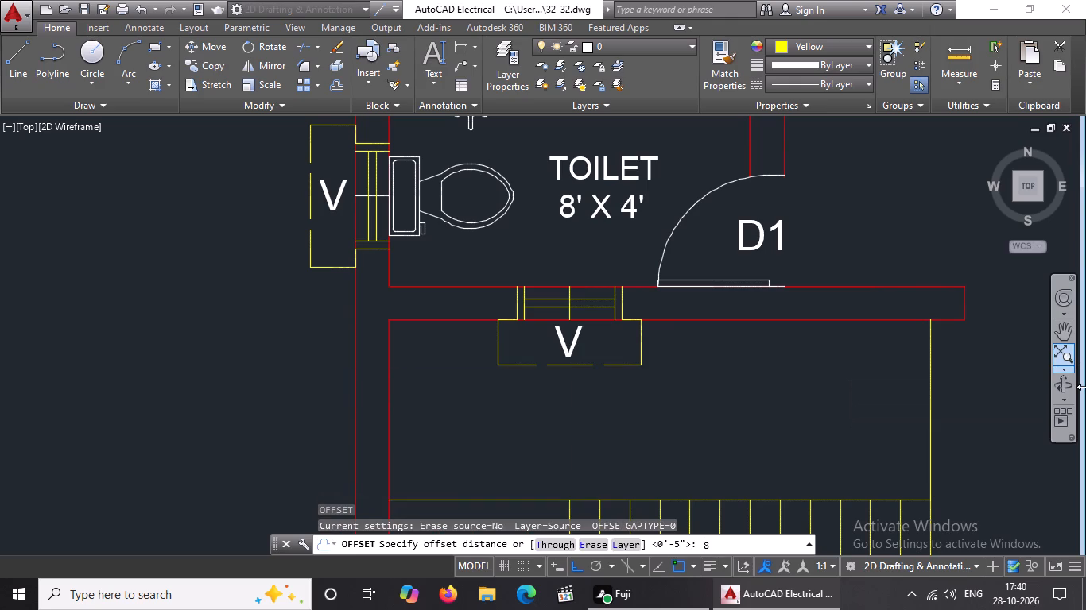
{"action": "key", "text": "shift+quotedbl"}
{"action": "key", "text": "Return"}
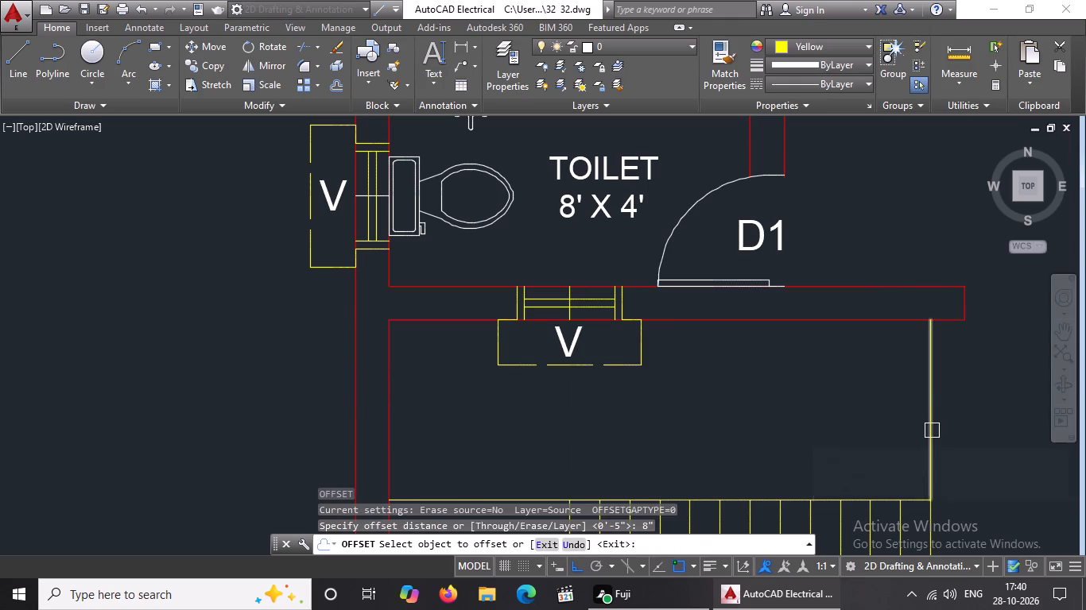
{"action": "left_click", "coordinate": [930, 431]}
{"action": "left_click", "coordinate": [855, 455]}
{"action": "left_click", "coordinate": [900, 441]}
{"action": "left_click", "coordinate": [824, 471]}
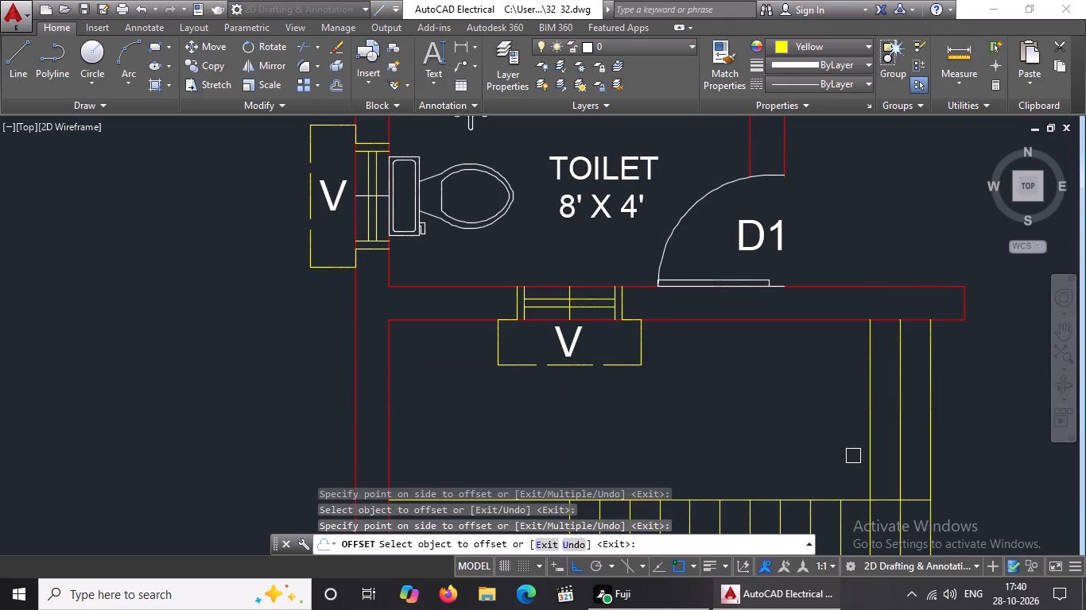
{"action": "left_click_drag", "start_coordinate": [871, 438], "coordinate": [860, 443]}
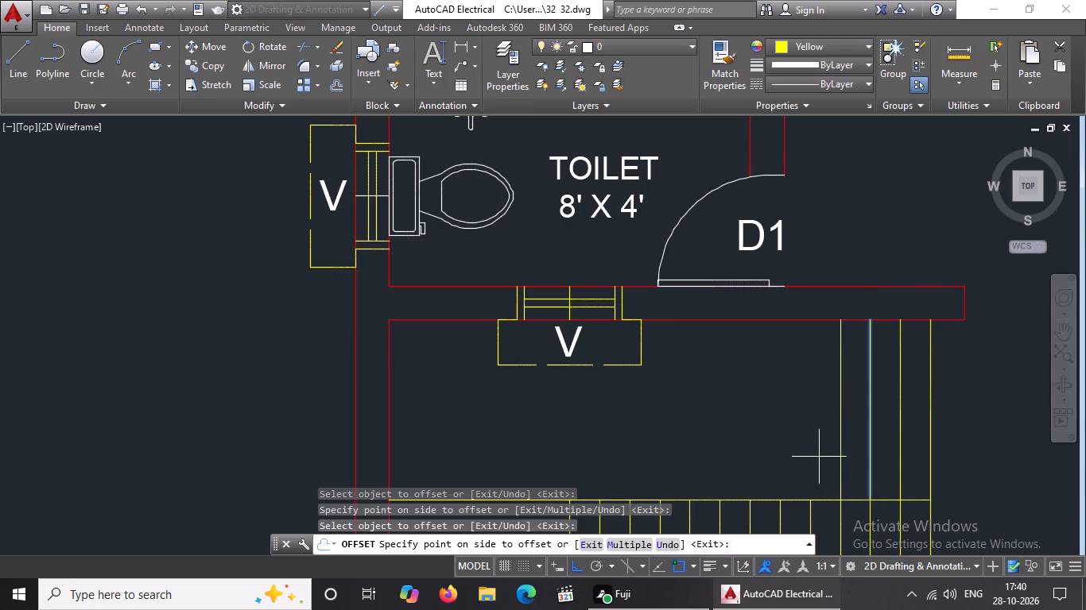
{"action": "left_click", "coordinate": [817, 457]}
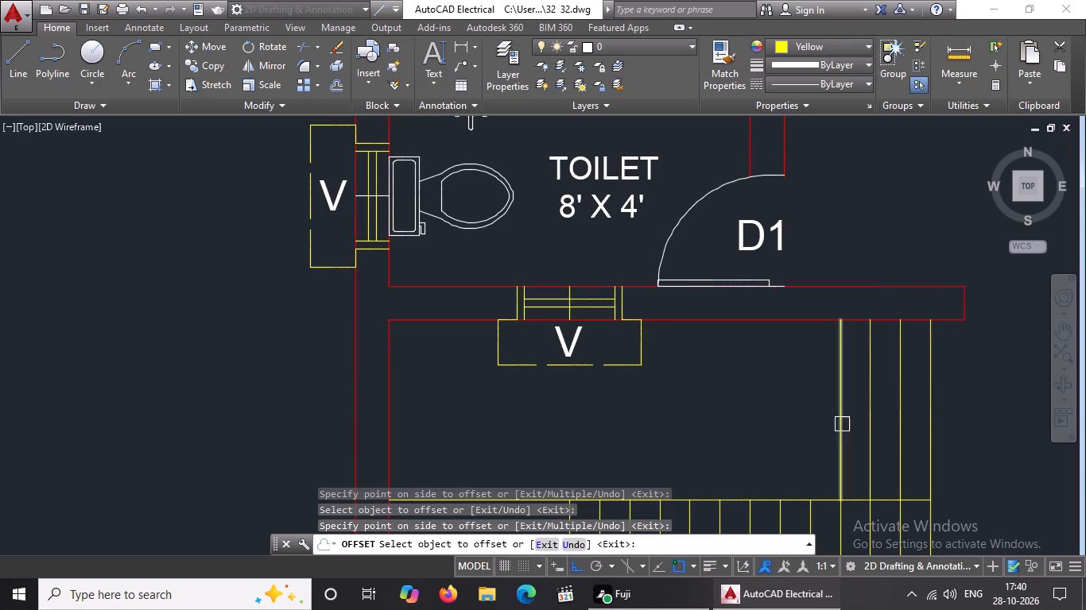
{"action": "left_click", "coordinate": [842, 424]}
{"action": "double_click", "coordinate": [789, 434]}
{"action": "left_click", "coordinate": [814, 422]}
{"action": "left_click", "coordinate": [728, 422]}
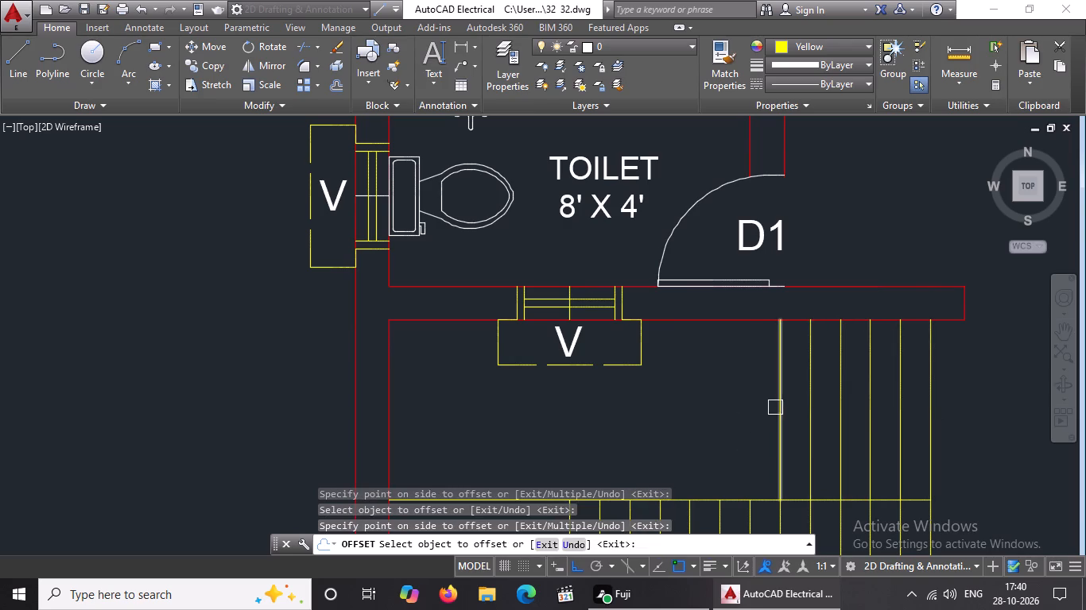
Continue the 8" offsets with seven more tread lines, ending at the centre of ventilator V.
{"action": "left_click_drag", "start_coordinate": [779, 403], "coordinate": [772, 409]}
{"action": "left_click", "coordinate": [708, 419]}
{"action": "left_click", "coordinate": [752, 399]}
{"action": "left_click", "coordinate": [685, 412]}
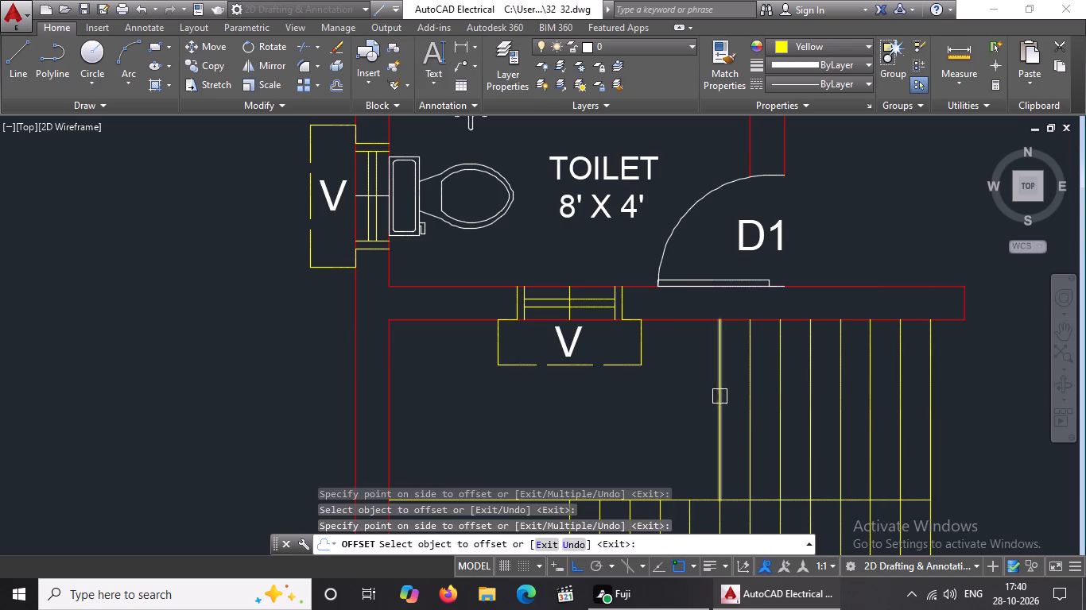
{"action": "left_click", "coordinate": [721, 393]}
{"action": "left_click", "coordinate": [669, 415]}
{"action": "left_click", "coordinate": [696, 396]}
{"action": "left_click", "coordinate": [609, 391]}
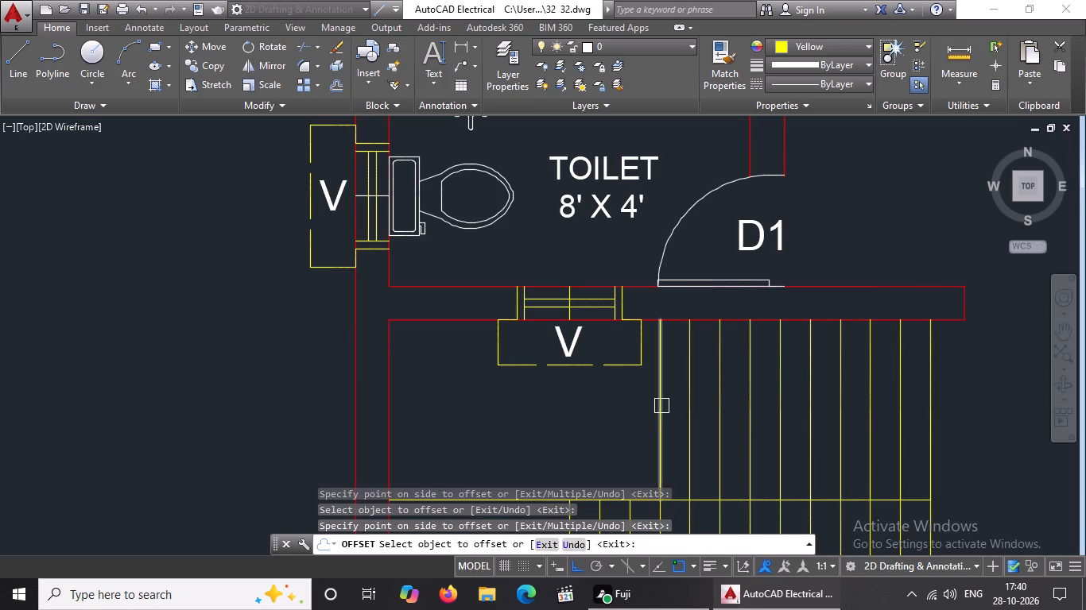
{"action": "left_click_drag", "start_coordinate": [661, 405], "coordinate": [653, 411]}
{"action": "left_click", "coordinate": [617, 426]}
{"action": "left_click", "coordinate": [621, 415]}
{"action": "left_click", "coordinate": [627, 414]}
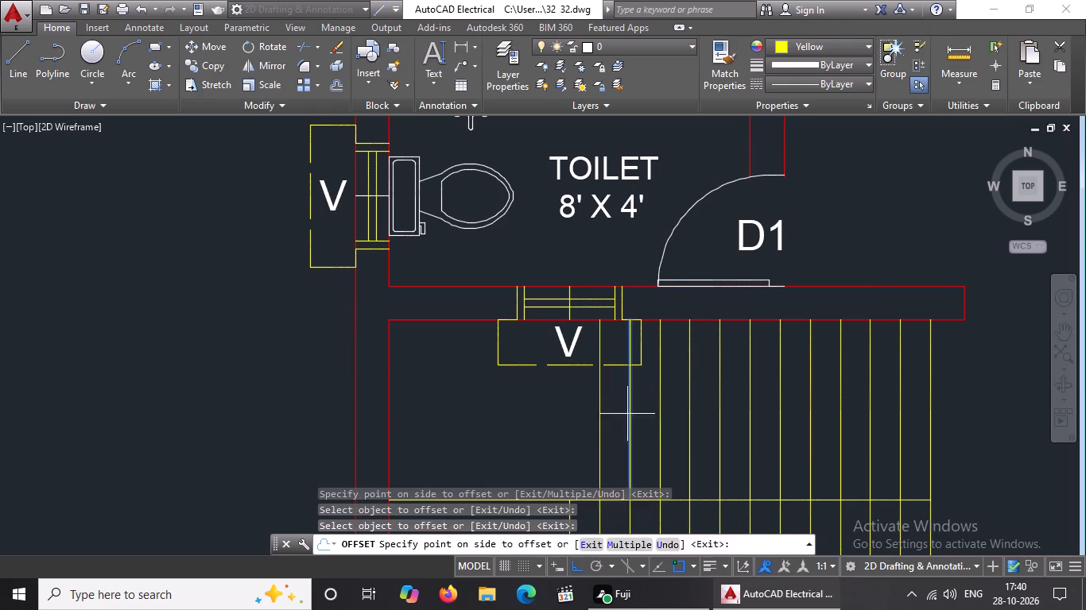
{"action": "left_click", "coordinate": [603, 419]}
{"action": "left_click", "coordinate": [599, 418]}
{"action": "left_click", "coordinate": [532, 407]}
{"action": "scroll", "coordinate": [599, 389], "scroll_direction": "down", "scroll_amount": 3}
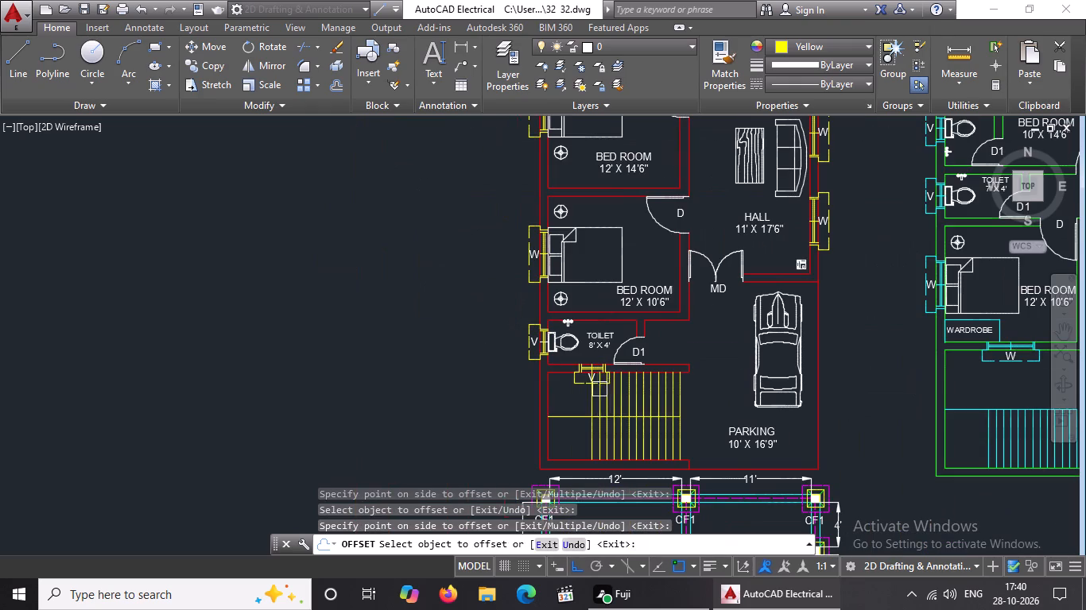
{"action": "key", "text": "Escape"}
Set the linetype of the four toilet-side tread lines nearest the parking to ACAD_ISO02W100, one by one.
{"action": "scroll", "coordinate": [700, 400], "scroll_direction": "up", "scroll_amount": 3}
{"action": "left_click", "coordinate": [603, 384]}
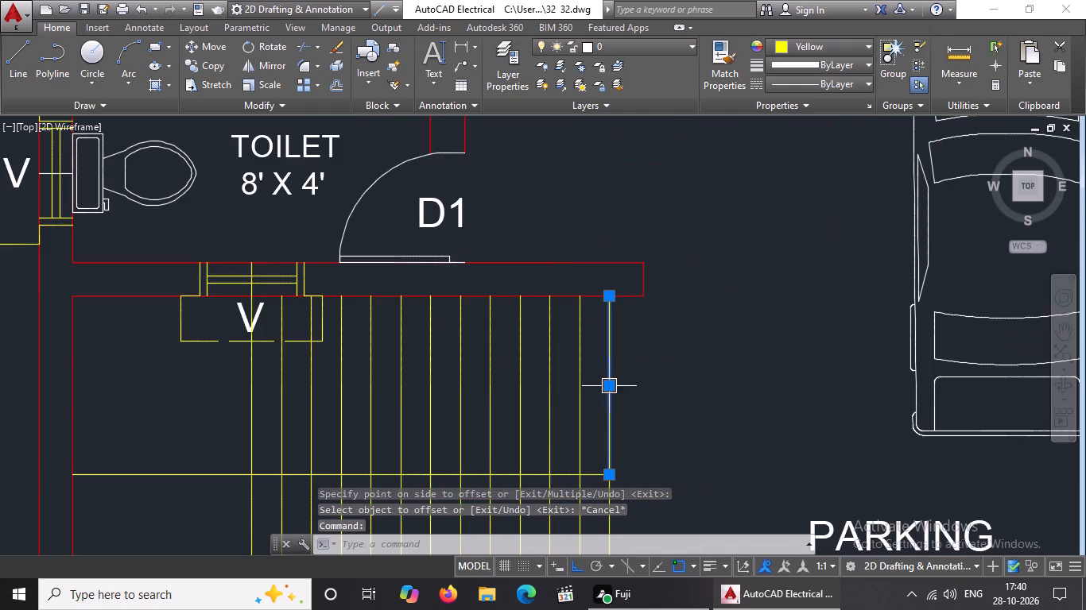
{"action": "left_click", "coordinate": [814, 82]}
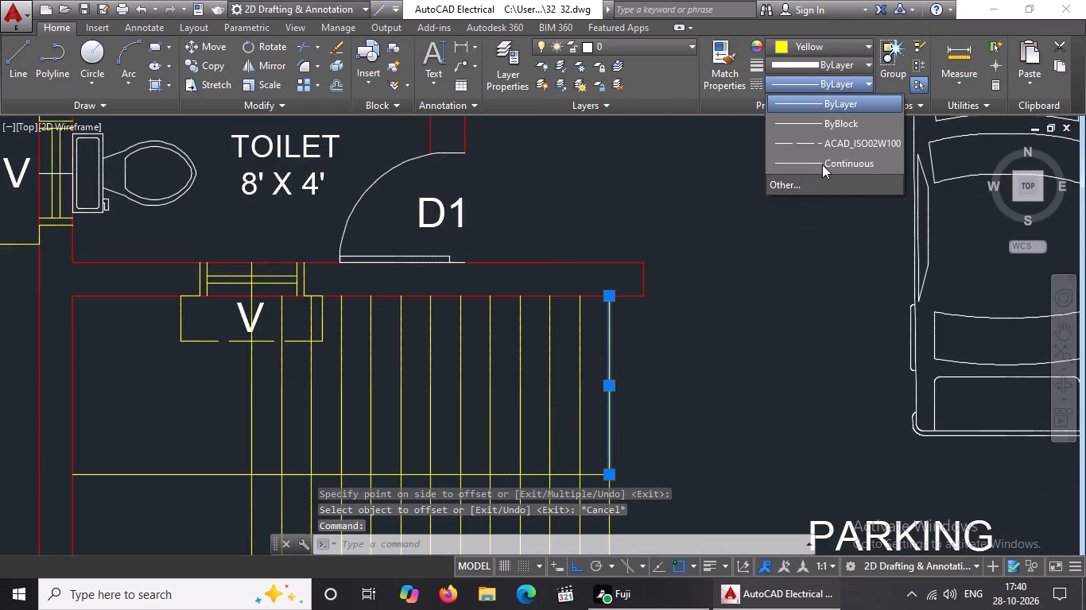
{"action": "left_click", "coordinate": [828, 140]}
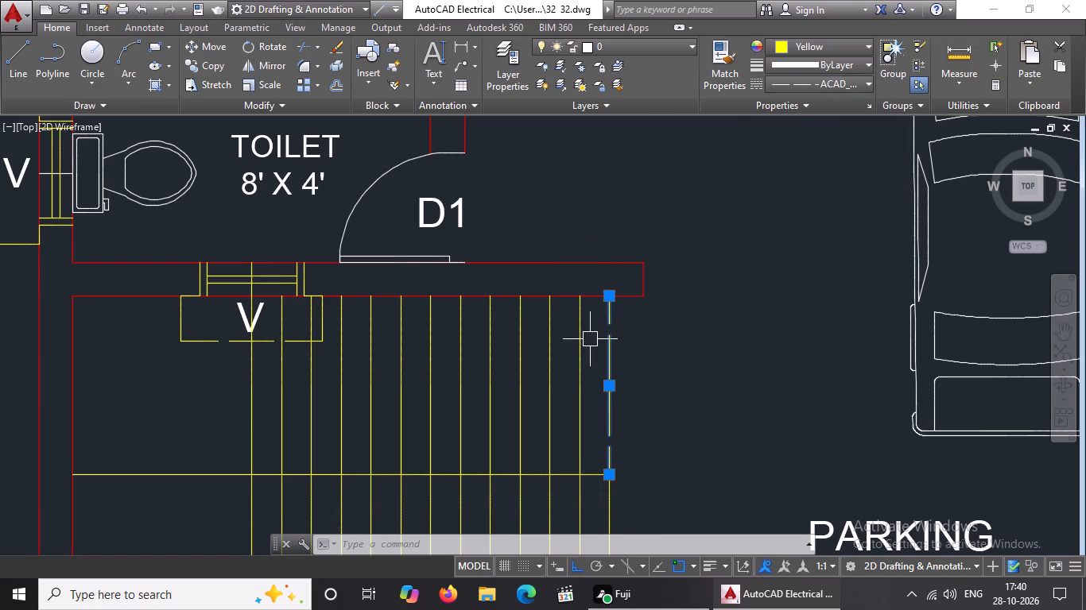
{"action": "key", "text": "Escape"}
{"action": "left_click", "coordinate": [573, 357]}
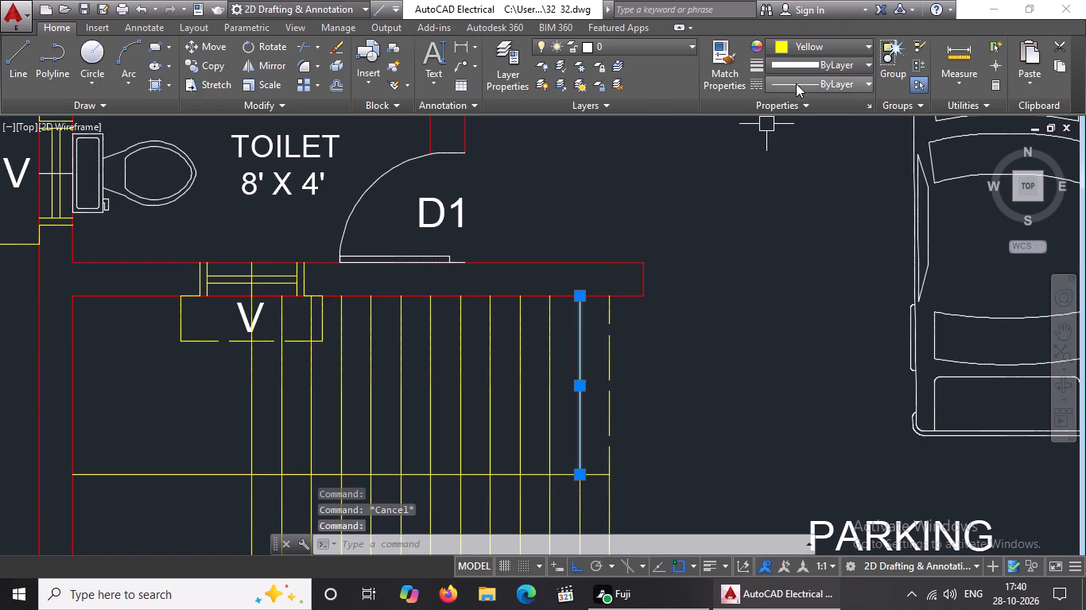
{"action": "left_click_drag", "start_coordinate": [797, 81], "coordinate": [796, 92]}
{"action": "left_click", "coordinate": [833, 139]}
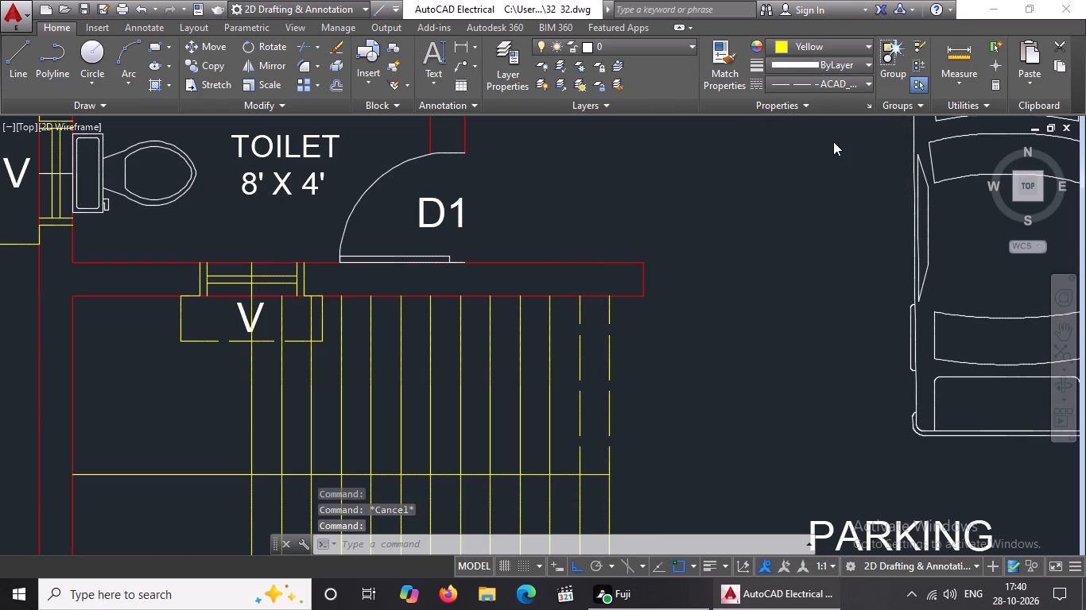
{"action": "key", "text": "Escape"}
{"action": "left_click", "coordinate": [557, 352]}
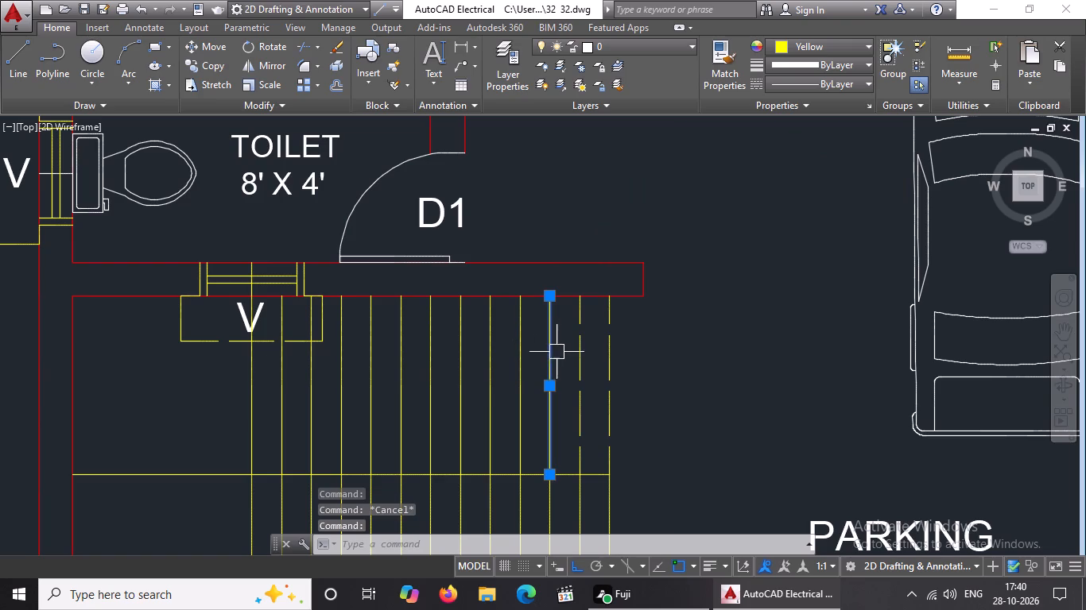
{"action": "left_click", "coordinate": [822, 79]}
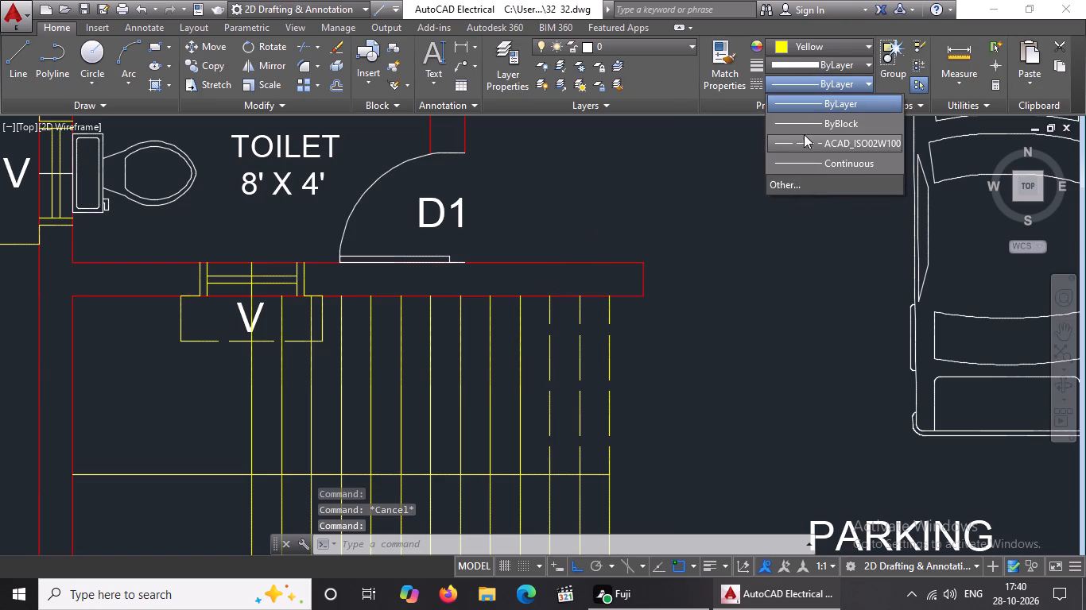
{"action": "left_click", "coordinate": [805, 145]}
{"action": "key", "text": "Escape"}
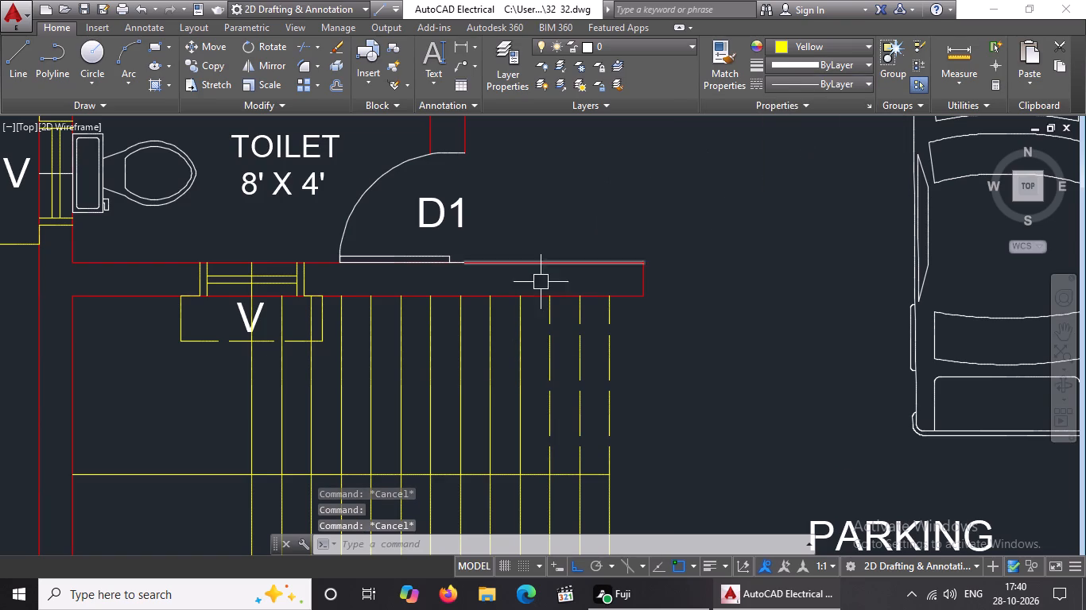
{"action": "left_click", "coordinate": [524, 345]}
{"action": "left_click", "coordinate": [785, 82]}
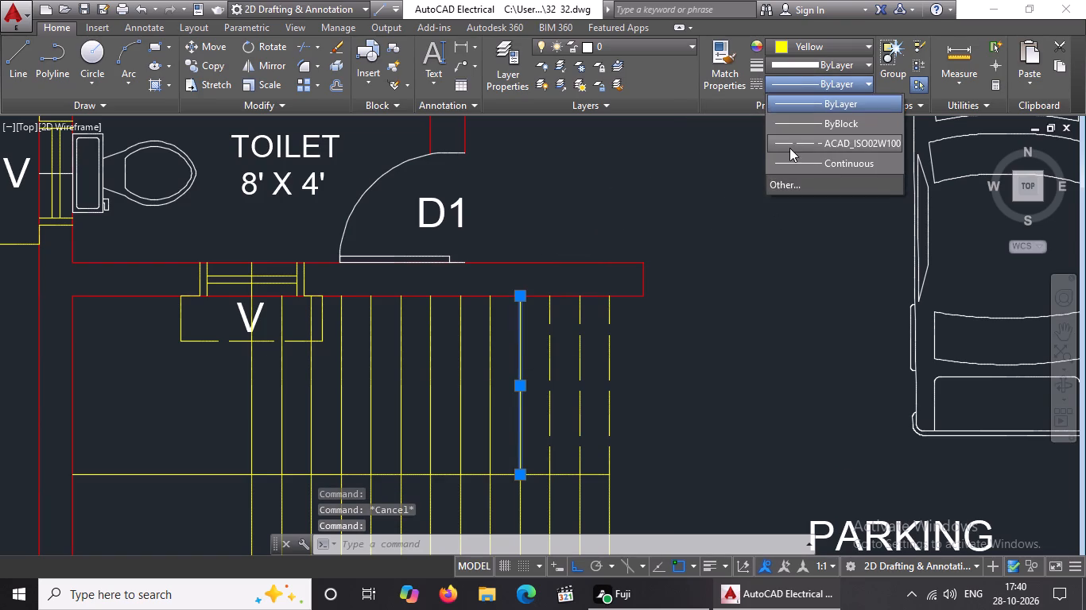
{"action": "left_click", "coordinate": [793, 145]}
{"action": "key", "text": "Escape"}
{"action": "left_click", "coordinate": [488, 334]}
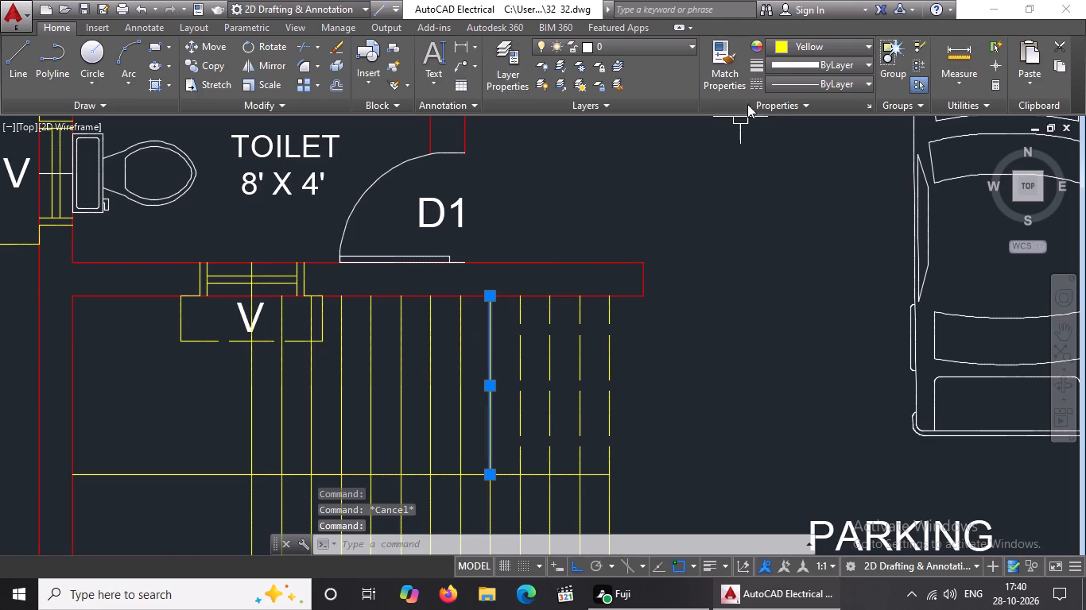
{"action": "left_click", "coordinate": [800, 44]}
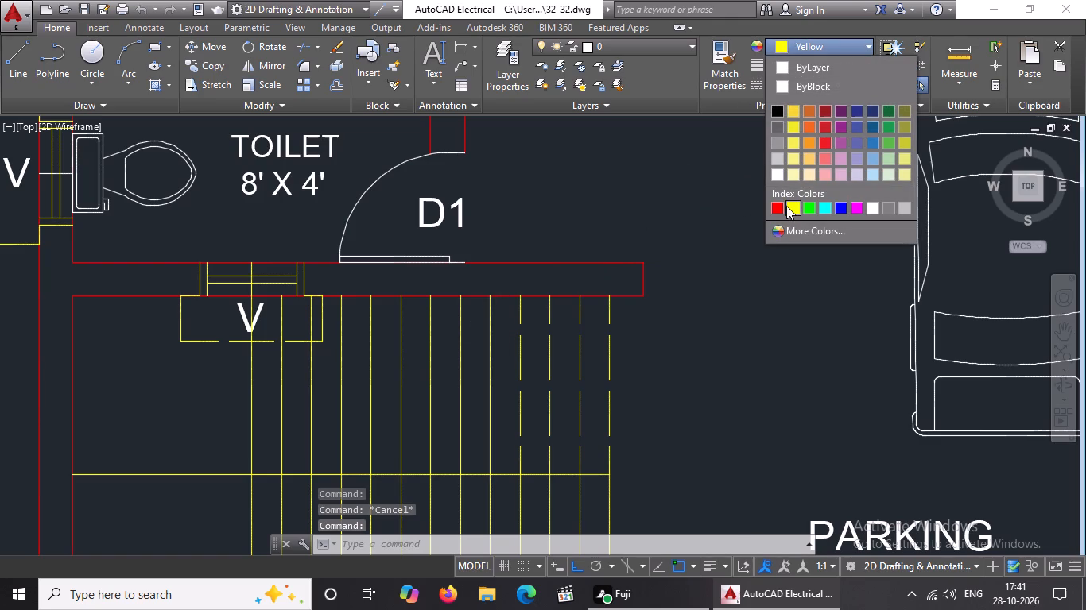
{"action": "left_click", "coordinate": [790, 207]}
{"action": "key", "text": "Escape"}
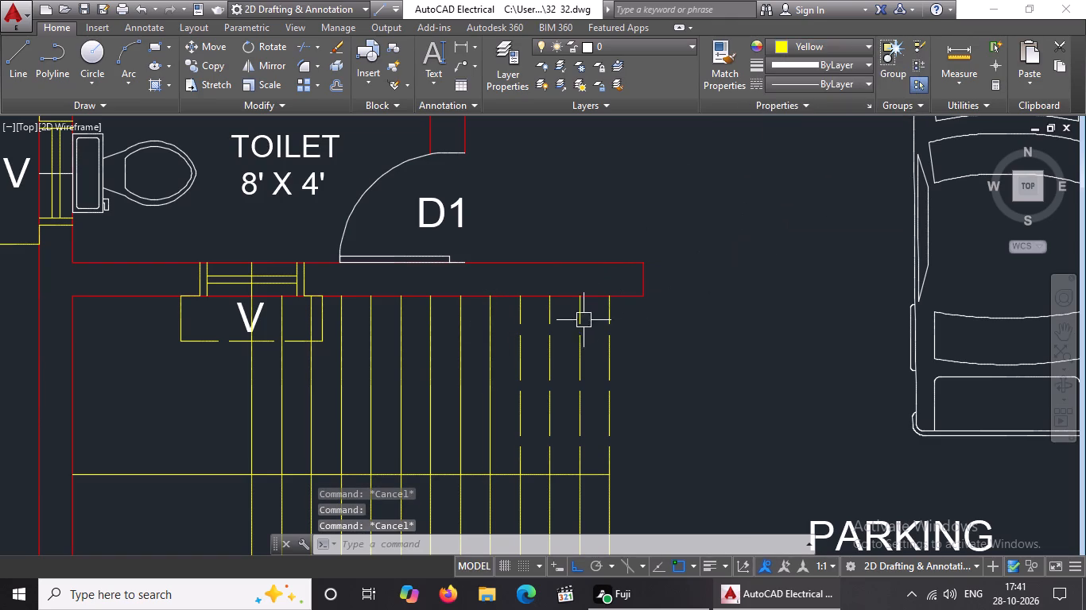
Set the linetype of the fifth toilet-side tread line from the parking end to ACAD_ISO02W100.
{"action": "left_click_drag", "start_coordinate": [486, 340], "coordinate": [514, 323]}
{"action": "left_click", "coordinate": [824, 38]}
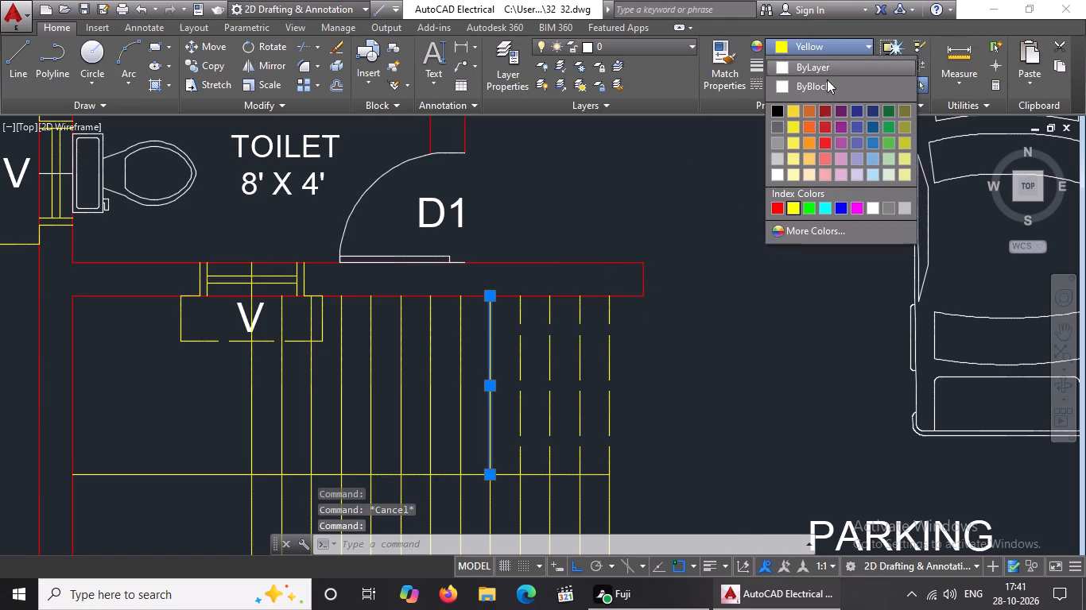
{"action": "key", "text": "Escape"}
{"action": "left_click", "coordinate": [812, 79]}
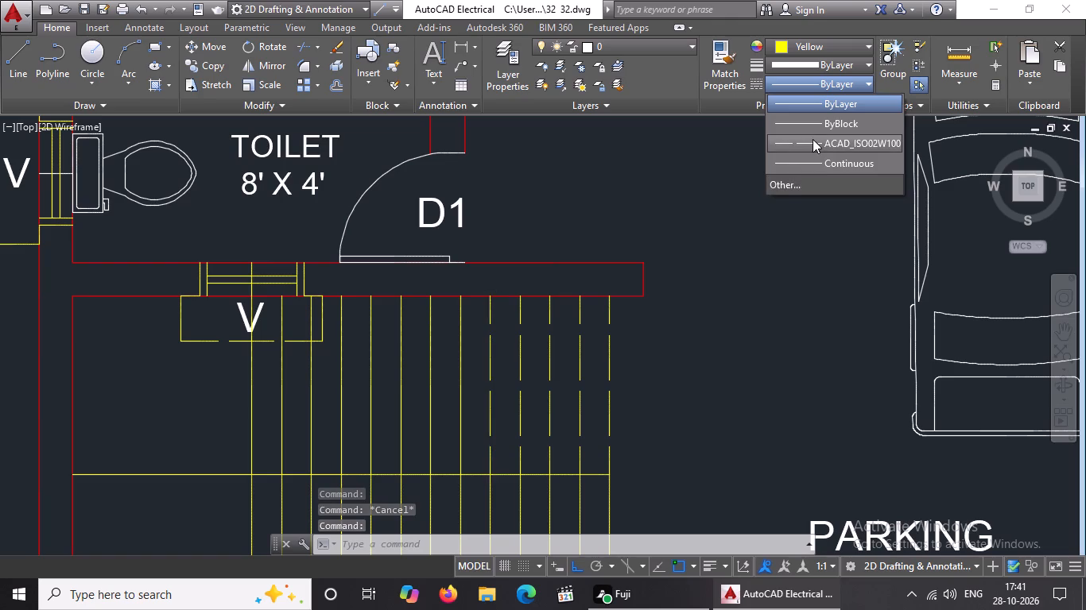
{"action": "left_click", "coordinate": [813, 139]}
{"action": "key", "text": "Escape"}
Set the linetype of the sixth, seventh and eighth toilet-side tread lines from the parking end to ACAD_ISO02W100, one by one.
{"action": "scroll", "coordinate": [498, 293], "scroll_direction": "down", "scroll_amount": 2}
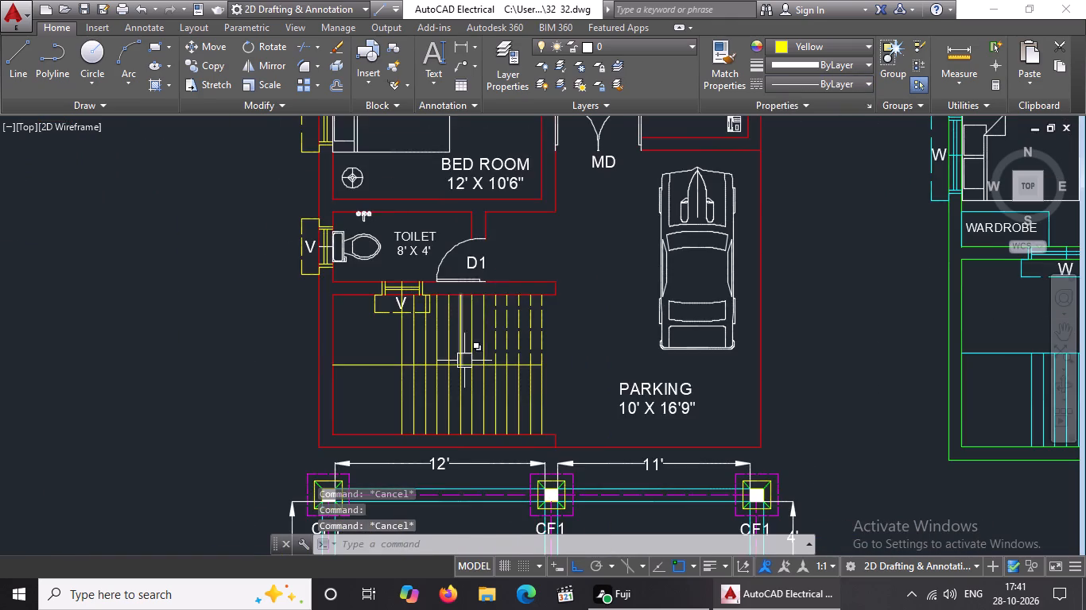
{"action": "scroll", "coordinate": [464, 361], "scroll_direction": "up", "scroll_amount": 2}
{"action": "left_click", "coordinate": [509, 309]}
{"action": "left_click", "coordinate": [785, 79]}
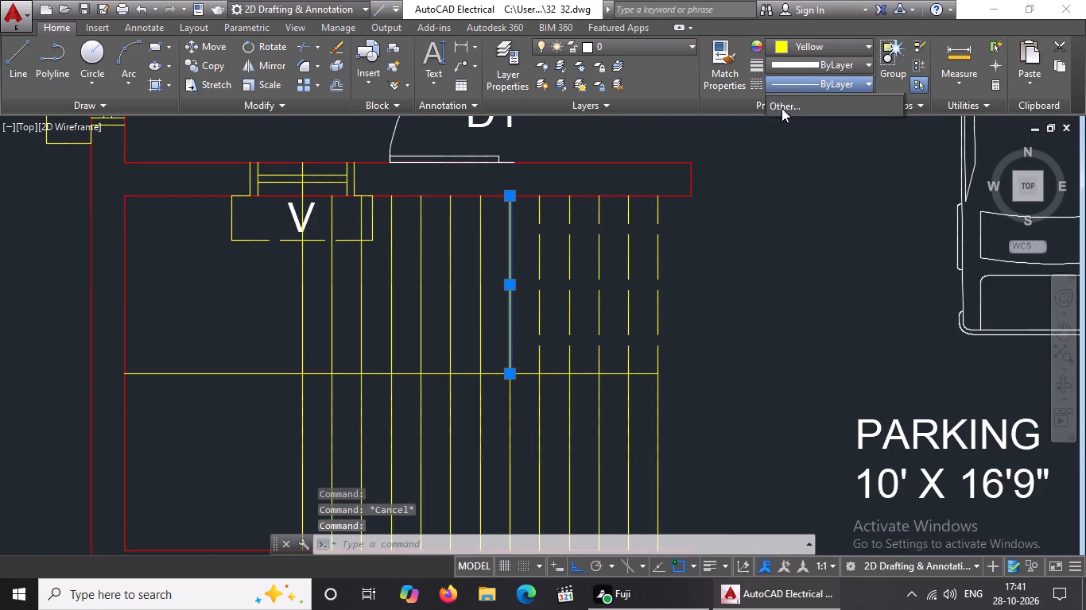
{"action": "left_click", "coordinate": [799, 137]}
{"action": "key", "text": "Escape"}
{"action": "left_click_drag", "start_coordinate": [482, 265], "coordinate": [490, 257]}
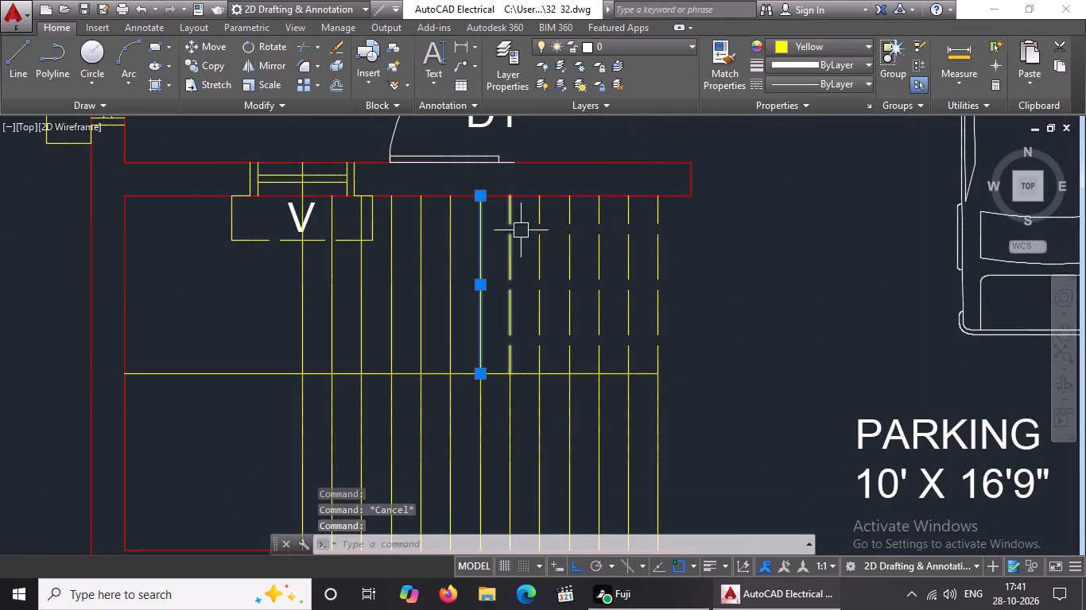
{"action": "left_click", "coordinate": [832, 76]}
{"action": "left_click", "coordinate": [820, 139]}
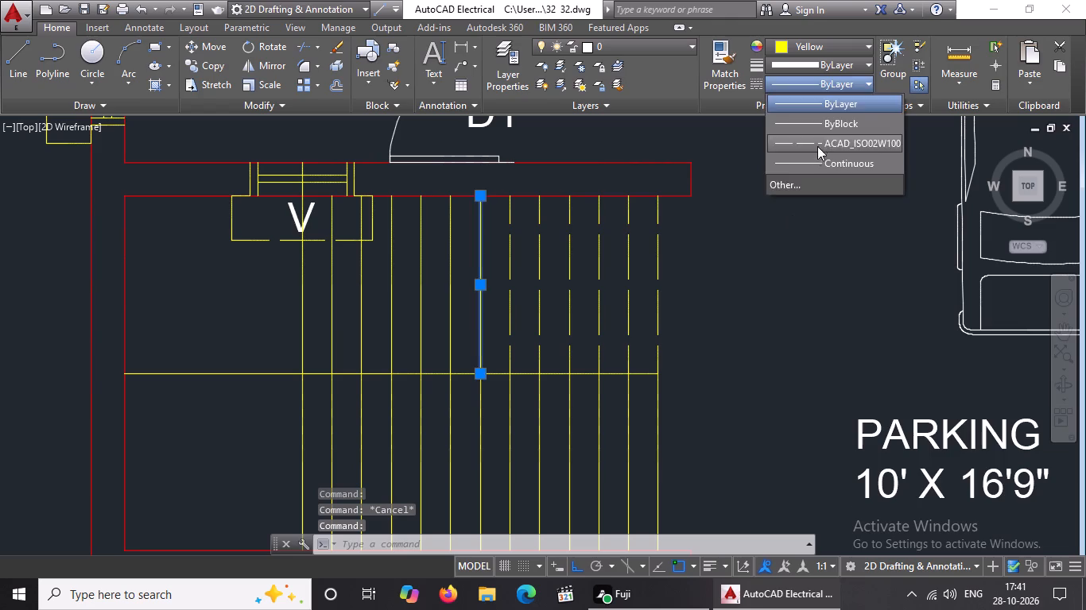
{"action": "key", "text": "Escape"}
{"action": "left_click", "coordinate": [455, 259]}
{"action": "left_click", "coordinate": [782, 84]}
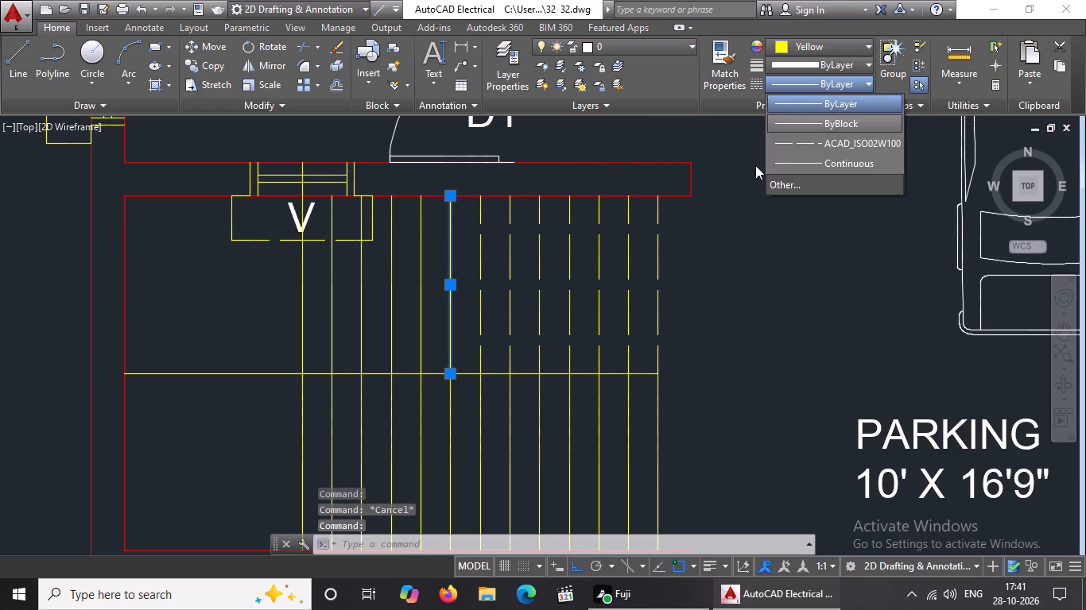
{"action": "left_click", "coordinate": [790, 137]}
{"action": "key", "text": "Escape"}
Set the linetype of the ninth, tenth and eleventh toilet-side tread lines from the parking end to ACAD_ISO02W100, one by one.
{"action": "left_click", "coordinate": [425, 241]}
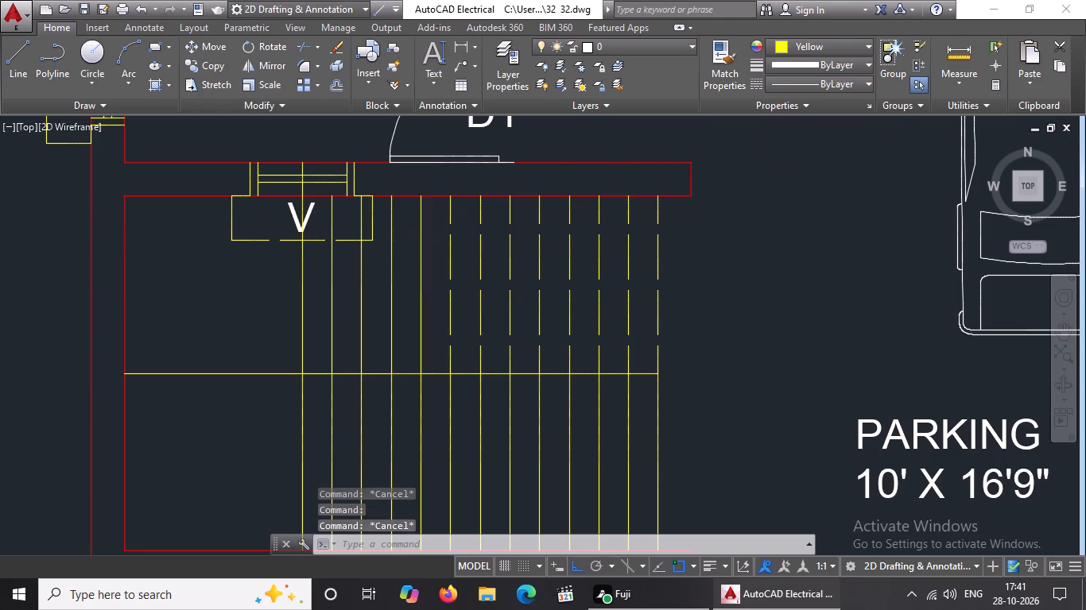
{"action": "left_click", "coordinate": [828, 79]}
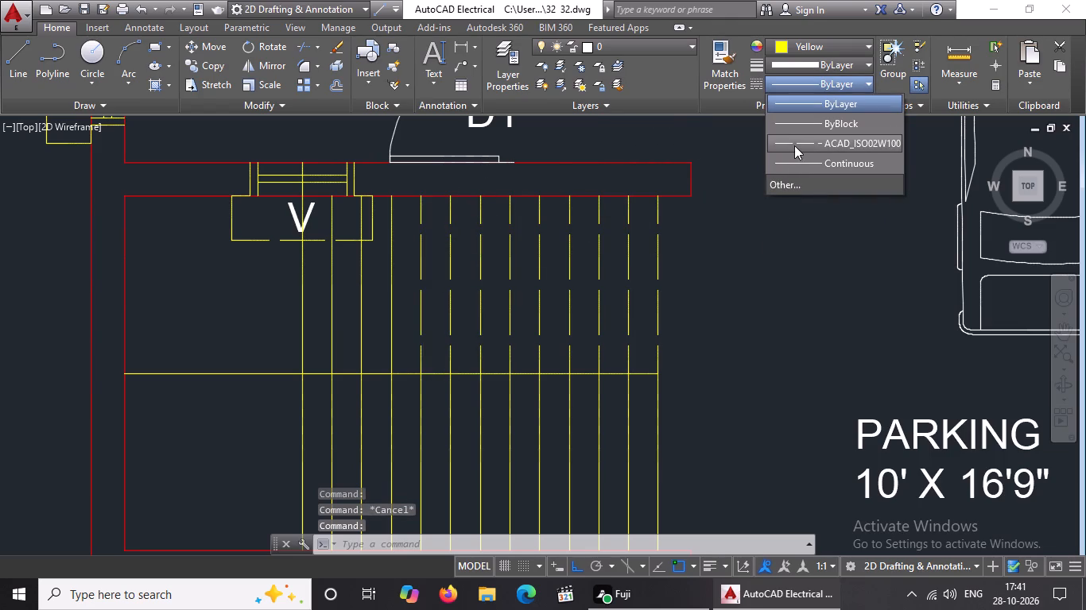
{"action": "left_click", "coordinate": [794, 145]}
{"action": "key", "text": "Escape"}
{"action": "left_click", "coordinate": [394, 240]}
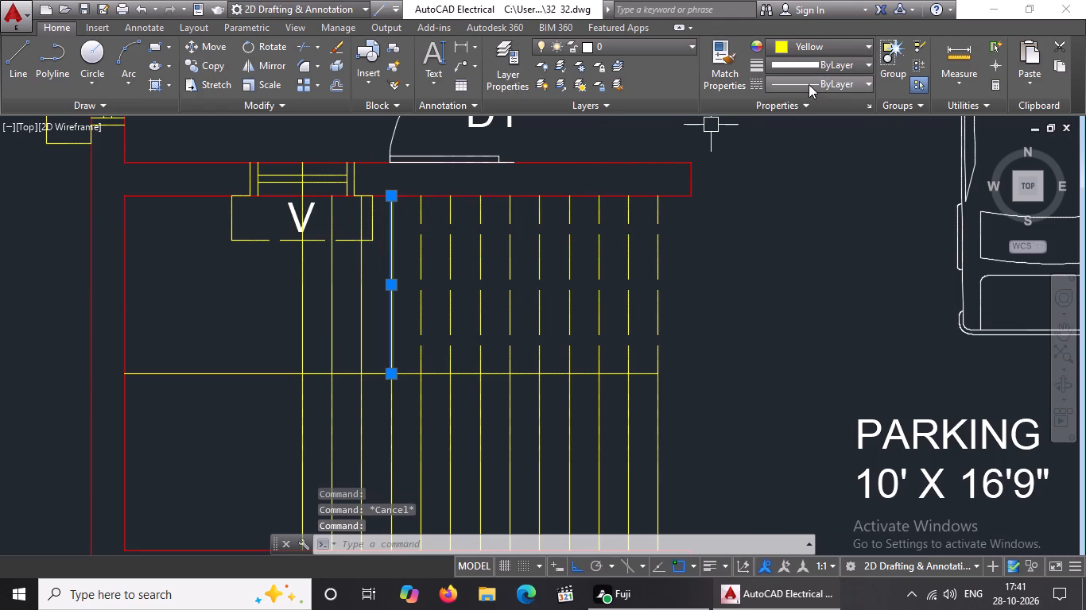
{"action": "left_click", "coordinate": [809, 84]}
{"action": "left_click", "coordinate": [820, 137]}
{"action": "key", "text": "Escape"}
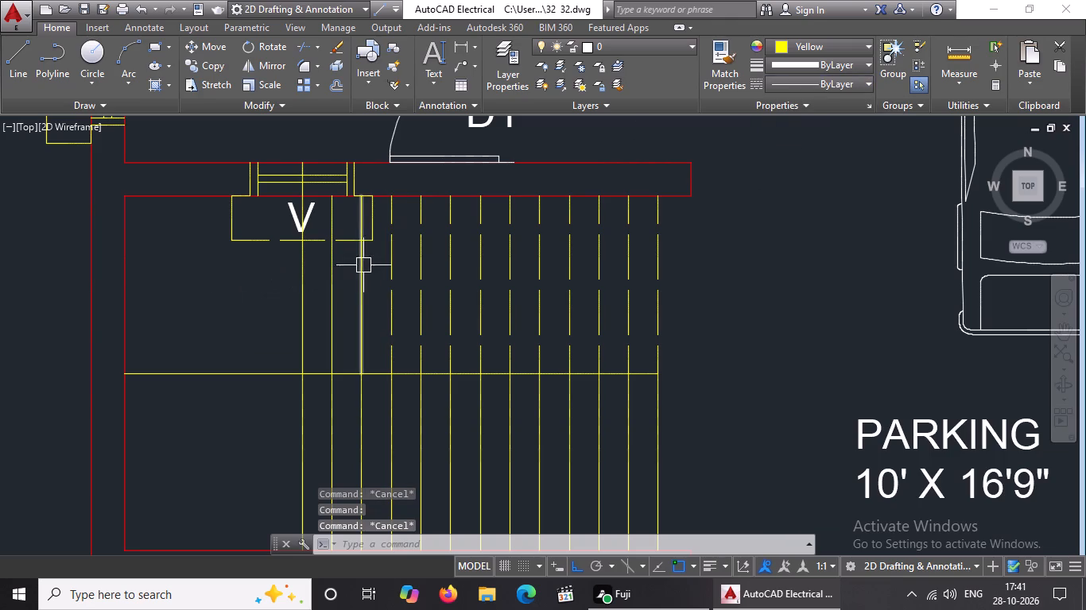
{"action": "left_click_drag", "start_coordinate": [363, 271], "coordinate": [370, 263]}
{"action": "left_click", "coordinate": [773, 87]}
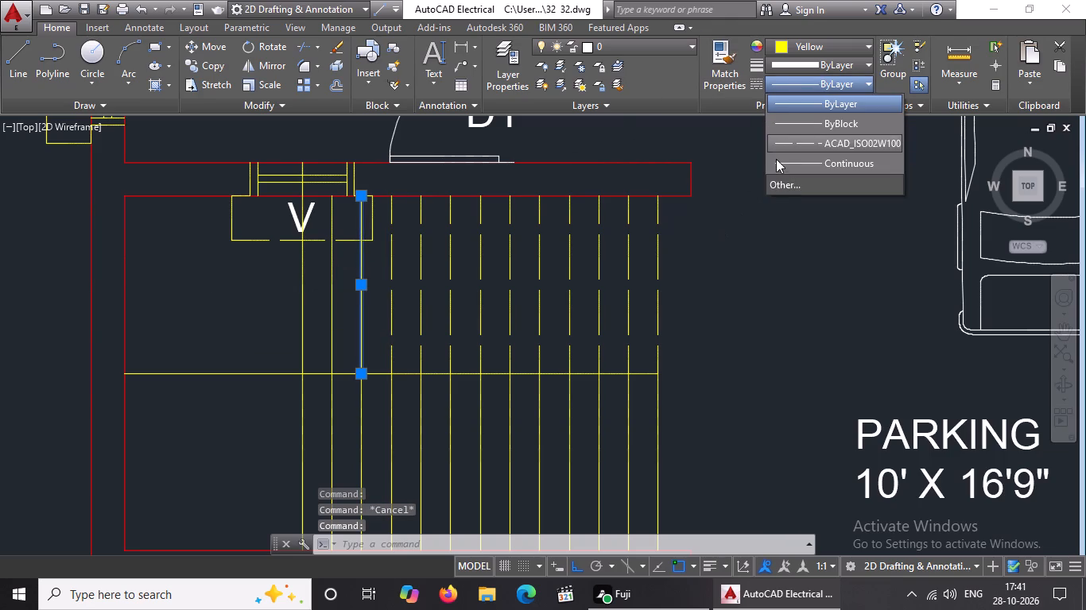
{"action": "left_click", "coordinate": [782, 144]}
{"action": "key", "text": "Escape"}
Set the linetype of the last two toilet-side tread lines, ending at the centre of ventilator V, to ACAD_ISO02W100.
{"action": "left_click", "coordinate": [332, 257]}
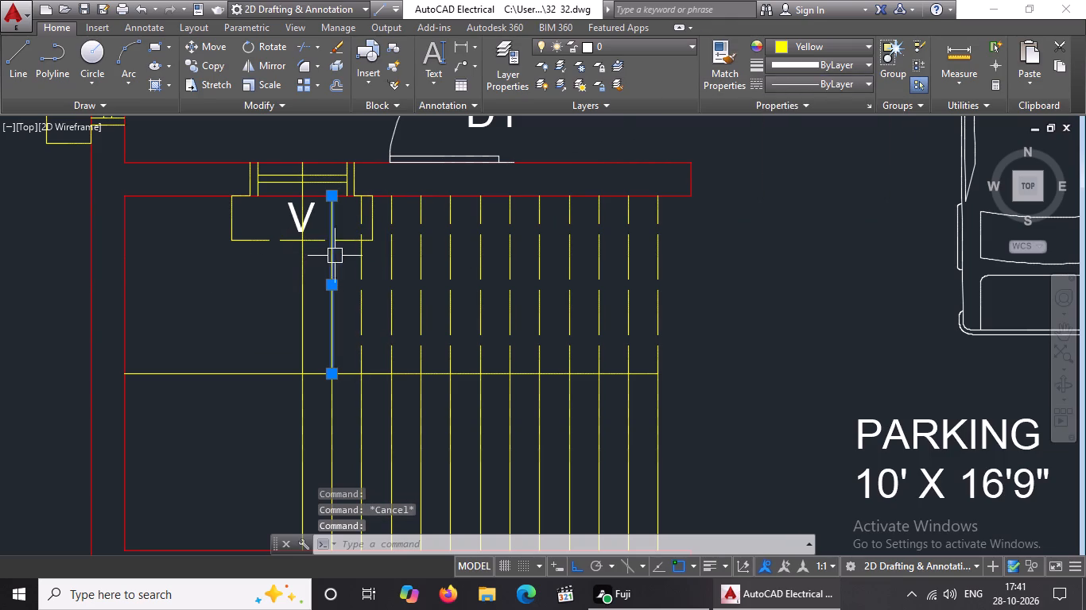
{"action": "left_click", "coordinate": [797, 87]}
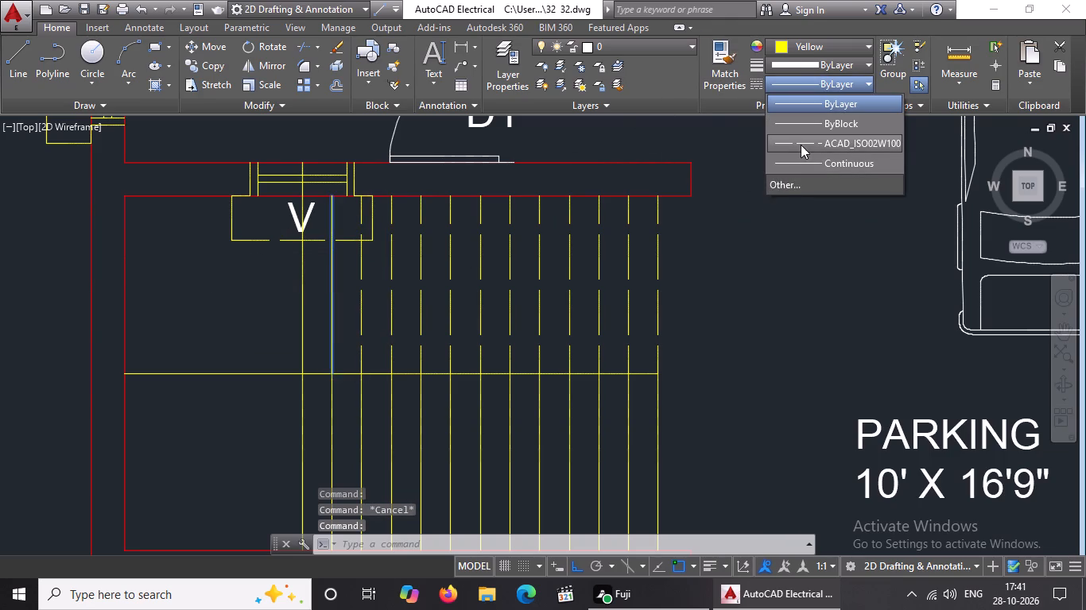
{"action": "left_click", "coordinate": [801, 145]}
{"action": "key", "text": "Escape"}
{"action": "left_click", "coordinate": [314, 268]}
{"action": "left_click", "coordinate": [300, 273]}
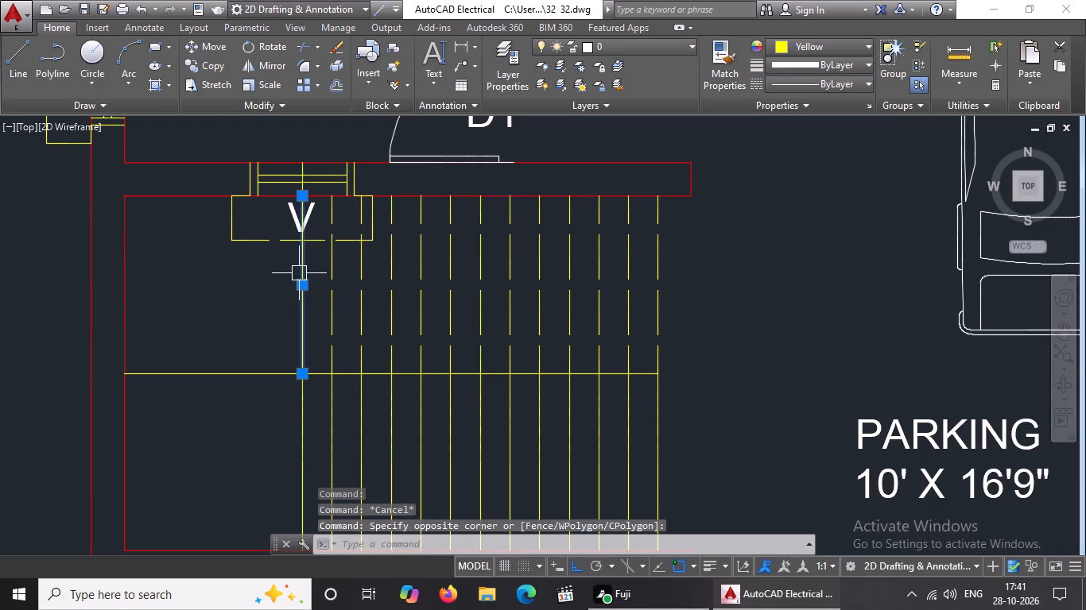
{"action": "left_click", "coordinate": [836, 80]}
{"action": "left_click", "coordinate": [820, 145]}
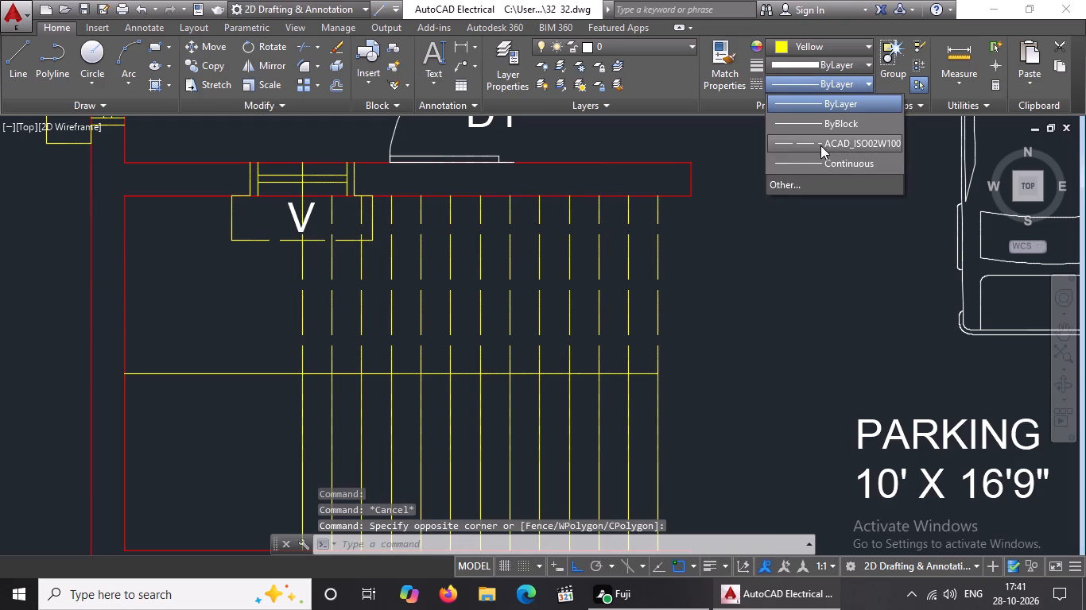
{"action": "key", "text": "Escape"}
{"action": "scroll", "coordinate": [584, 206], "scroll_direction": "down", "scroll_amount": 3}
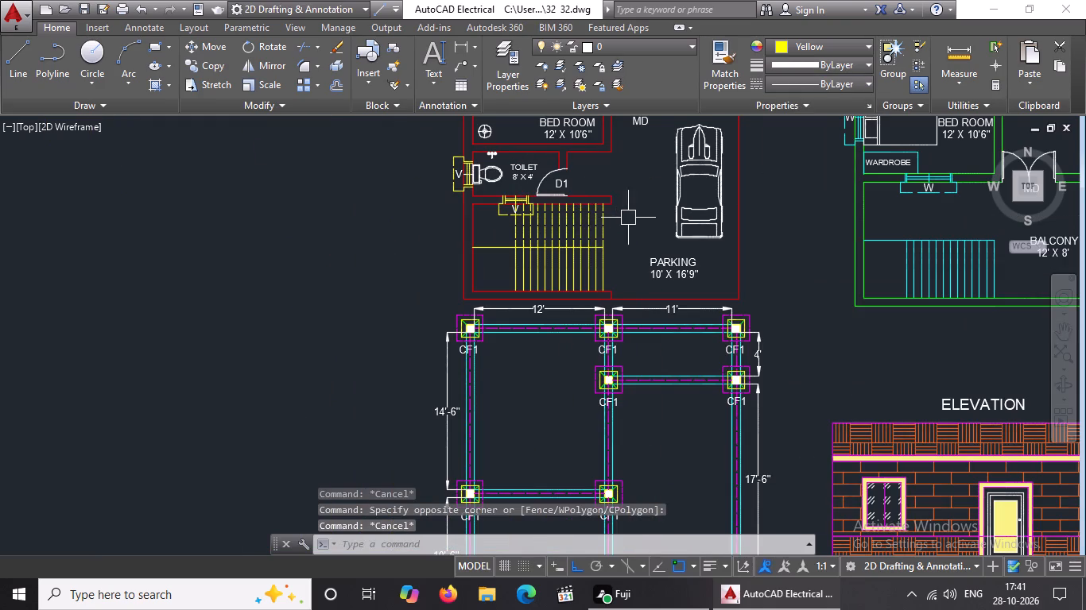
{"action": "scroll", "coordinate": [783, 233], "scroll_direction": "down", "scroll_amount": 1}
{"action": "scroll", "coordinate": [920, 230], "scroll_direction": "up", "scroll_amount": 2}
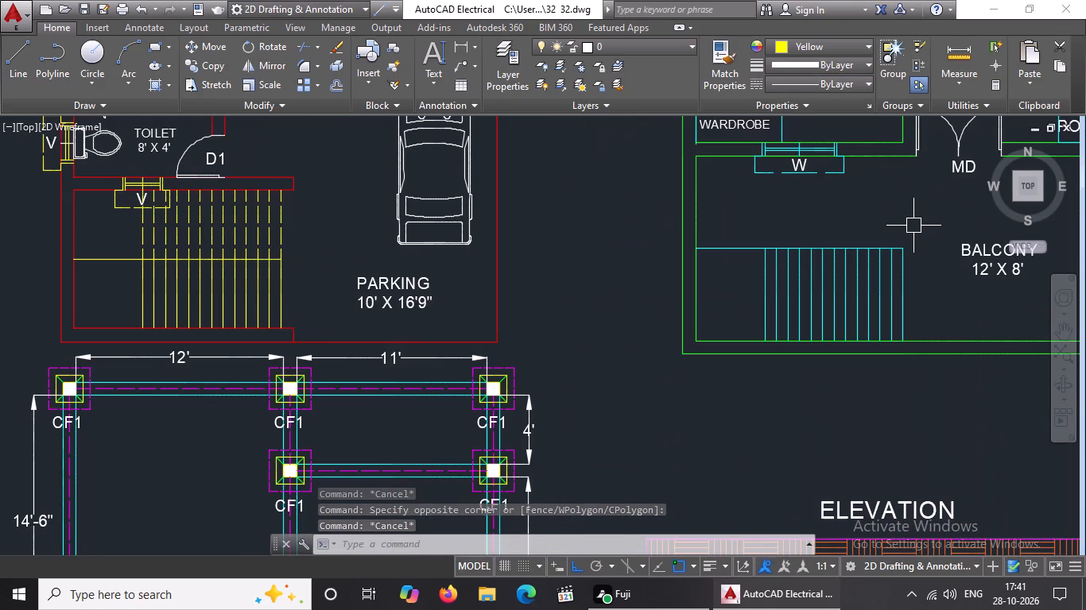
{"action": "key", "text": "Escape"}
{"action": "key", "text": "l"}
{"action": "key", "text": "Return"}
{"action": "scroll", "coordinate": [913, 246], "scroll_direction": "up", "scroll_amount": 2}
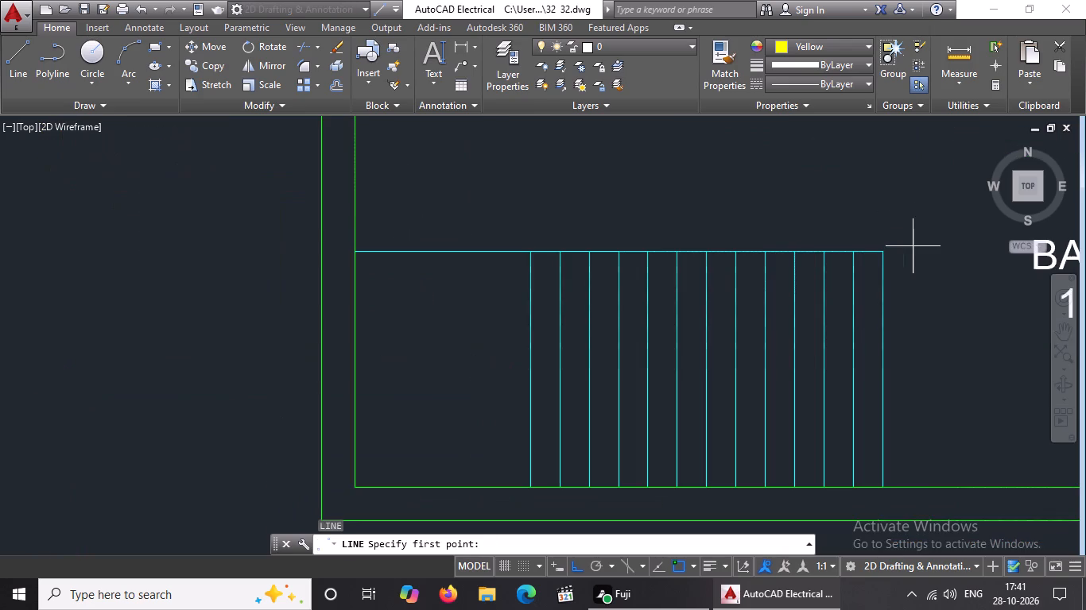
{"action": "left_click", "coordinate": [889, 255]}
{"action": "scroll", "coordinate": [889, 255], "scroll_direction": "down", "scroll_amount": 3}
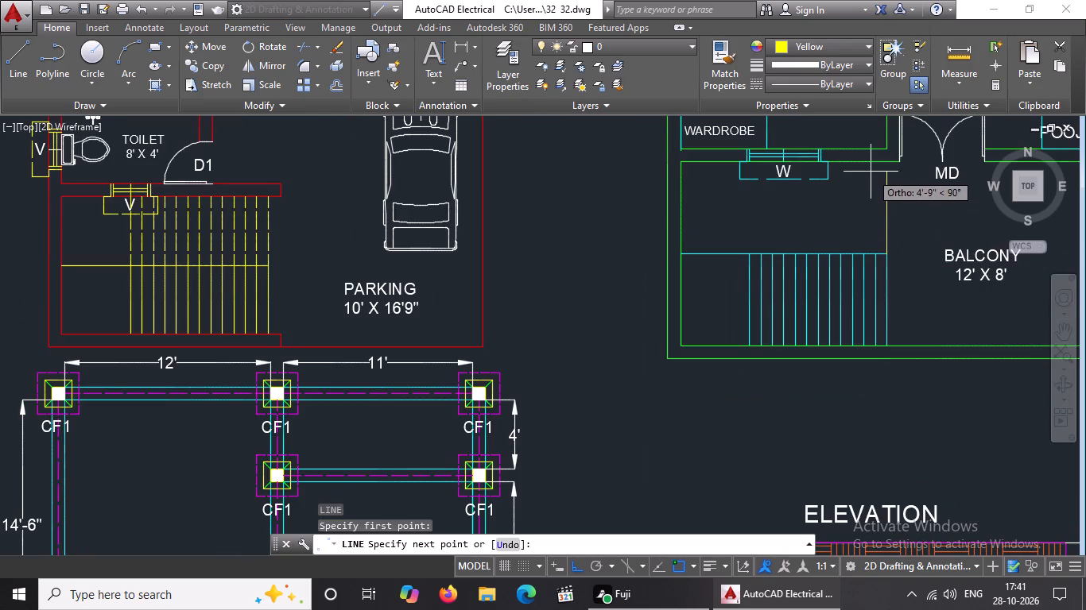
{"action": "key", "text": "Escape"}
Draw a Cyan line in the balcony plan from the balcony-side end of the stair's dividing line straight up into the window W wall.
{"action": "left_click", "coordinate": [845, 43]}
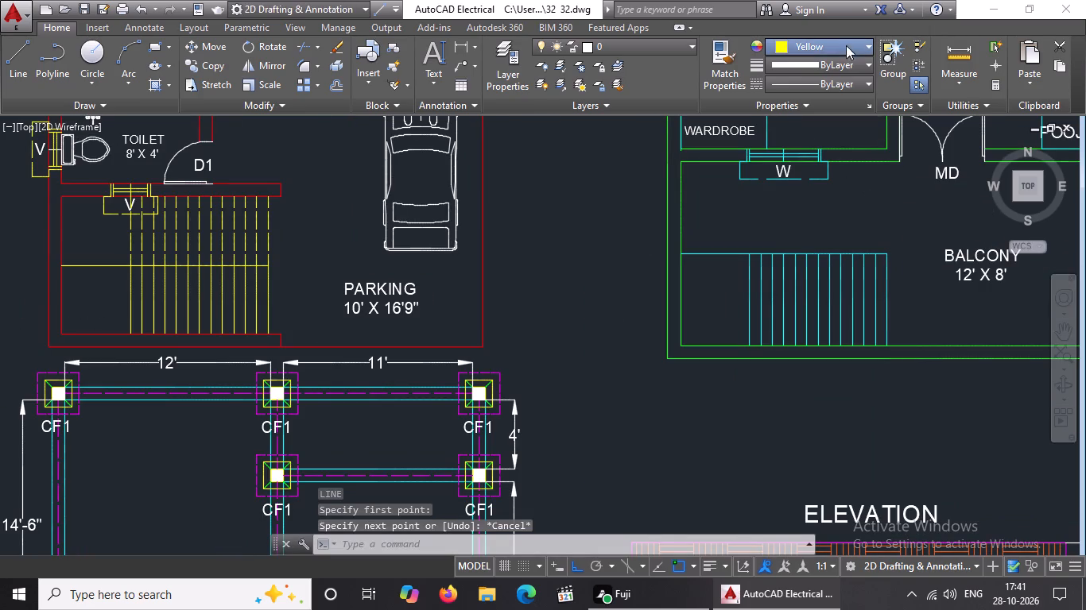
{"action": "left_click", "coordinate": [820, 204]}
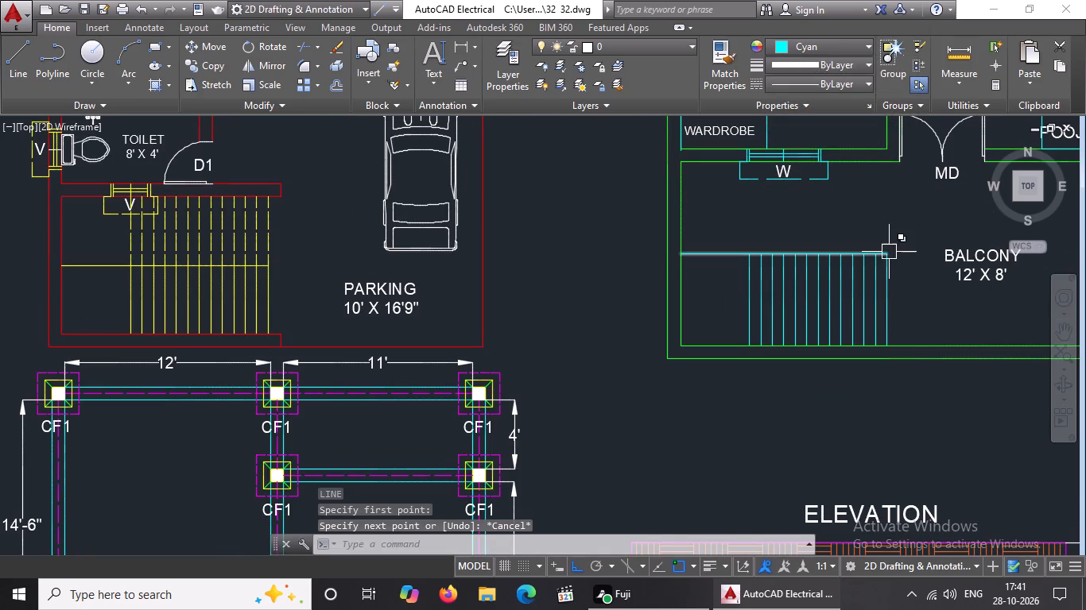
{"action": "key", "text": "Escape"}
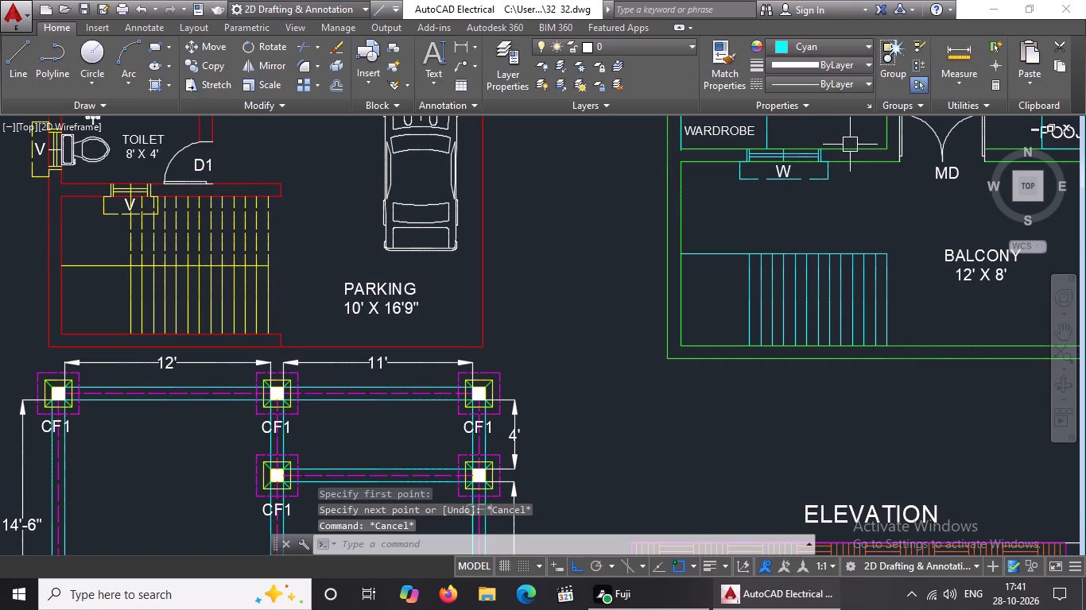
{"action": "key", "text": "l"}
{"action": "key", "text": "Return"}
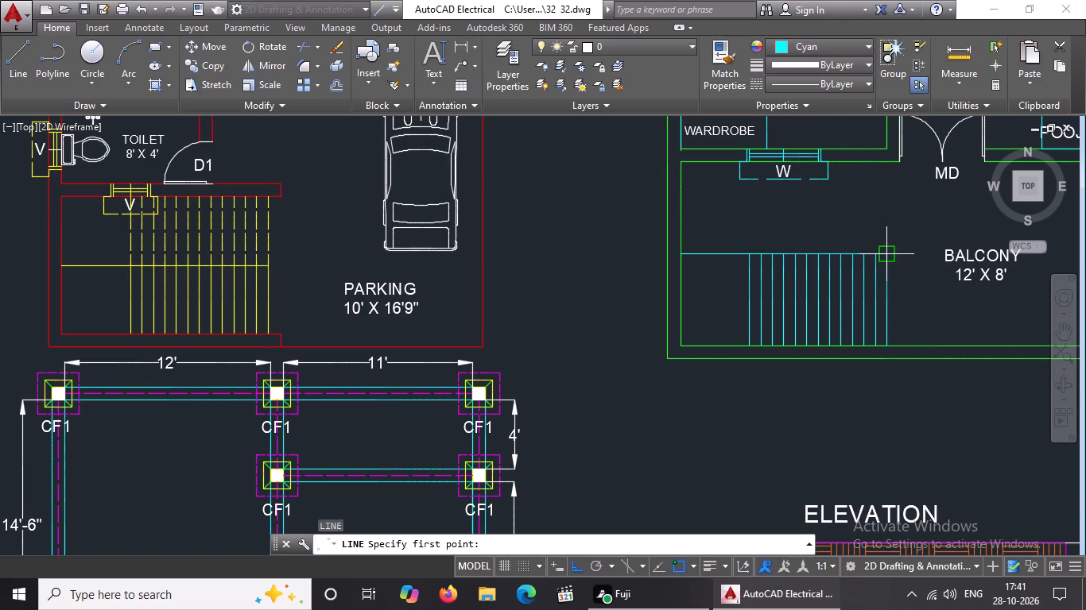
{"action": "left_click", "coordinate": [884, 255]}
{"action": "scroll", "coordinate": [885, 160], "scroll_direction": "up", "scroll_amount": 2}
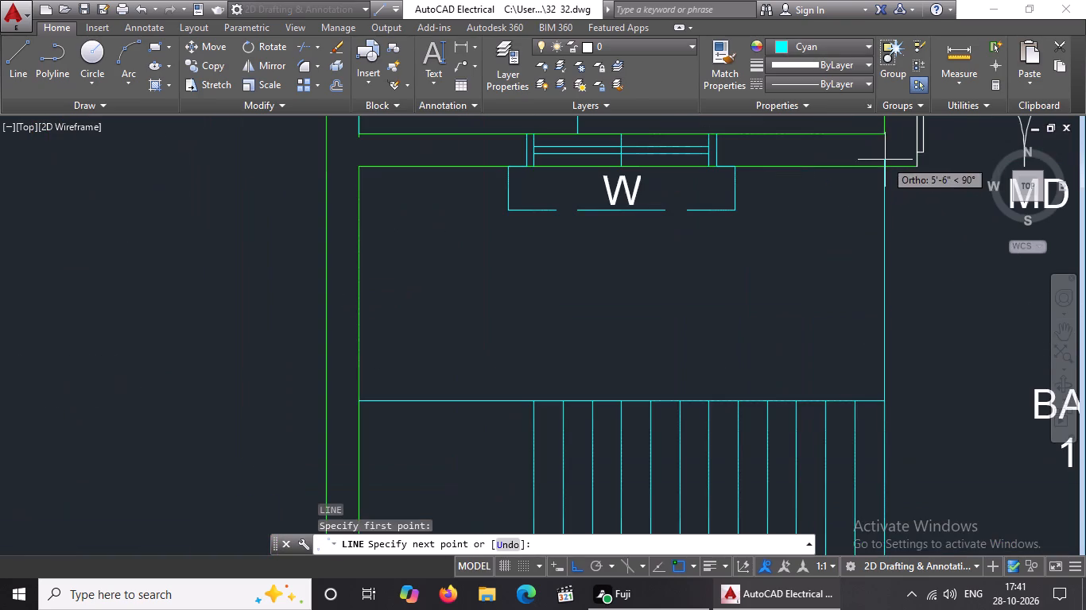
{"action": "left_click", "coordinate": [885, 156]}
{"action": "key", "text": "Escape"}
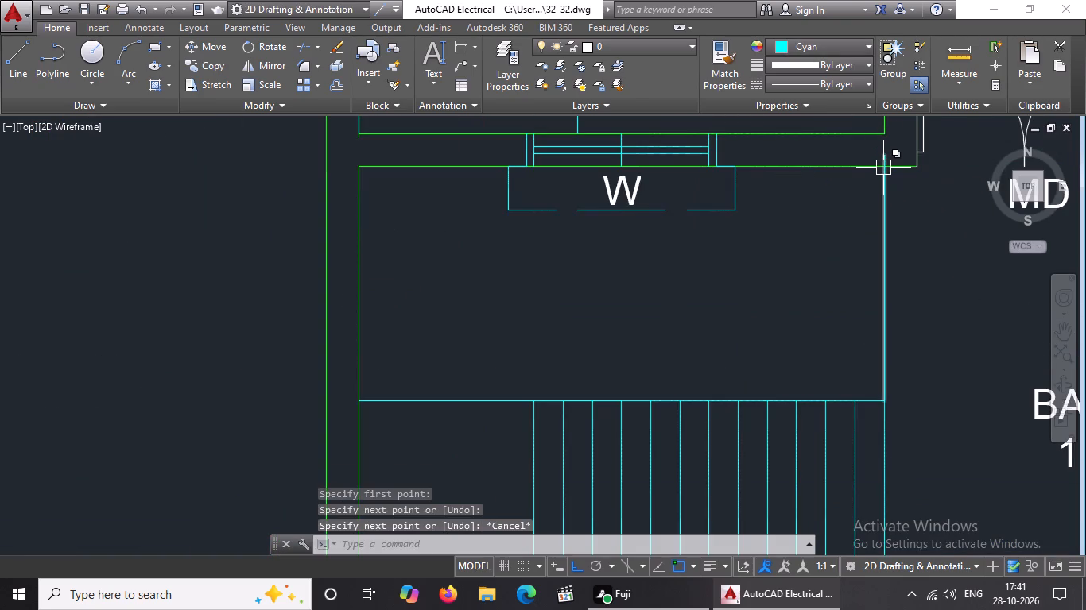
Trim the new stair line's overshoot inside the wall so it ends at the wall's stair-side face.
{"action": "type", "text": "TR"}
{"action": "key", "text": "Return"}
{"action": "key", "text": "Return"}
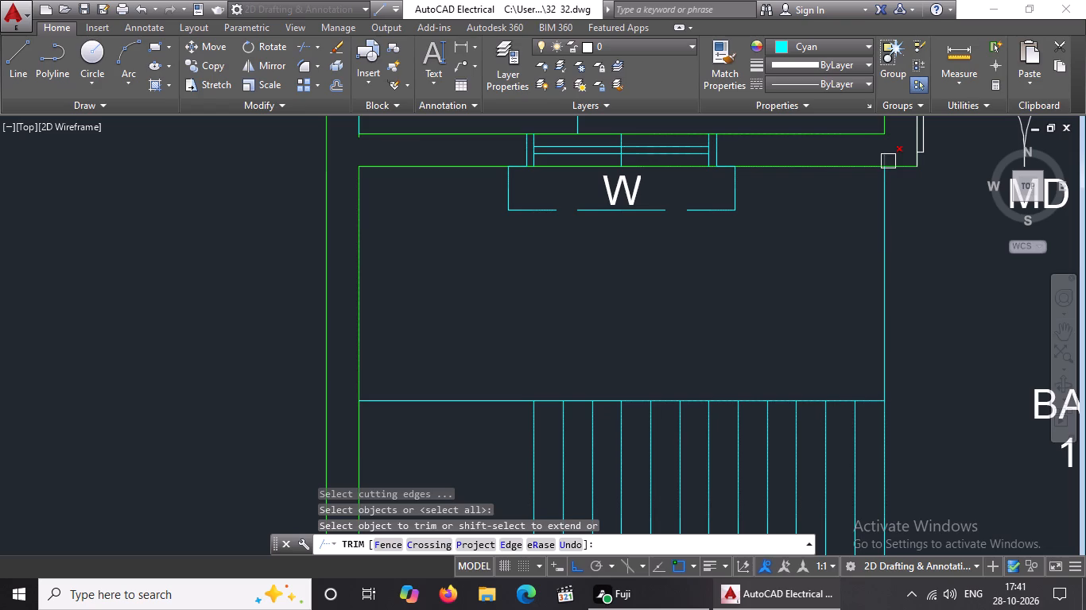
{"action": "left_click", "coordinate": [887, 154]}
{"action": "key", "text": "Escape"}
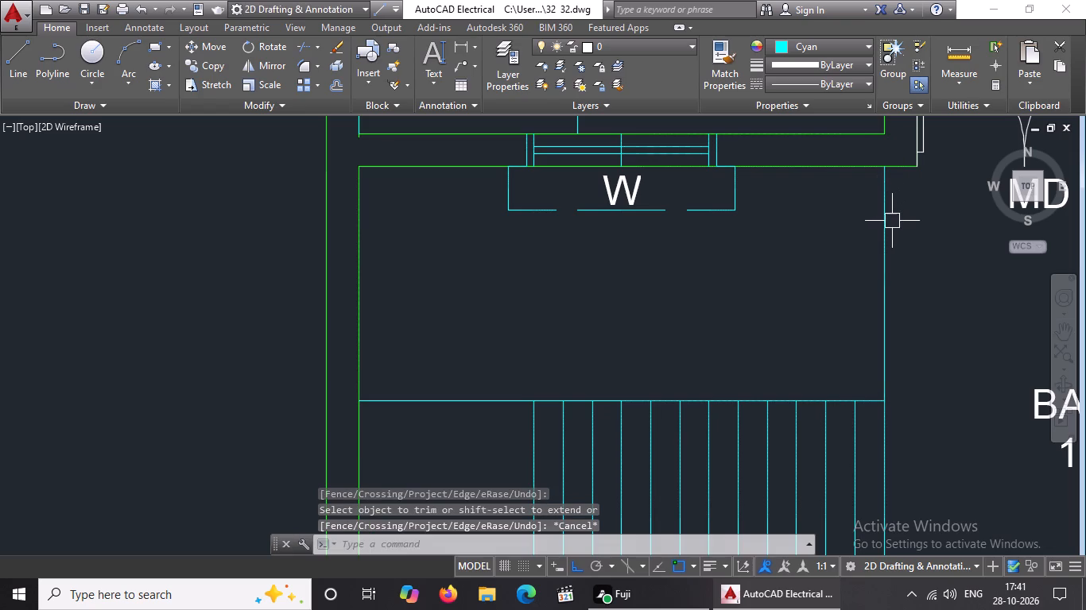
{"action": "left_click", "coordinate": [886, 224]}
{"action": "key", "text": "Escape"}
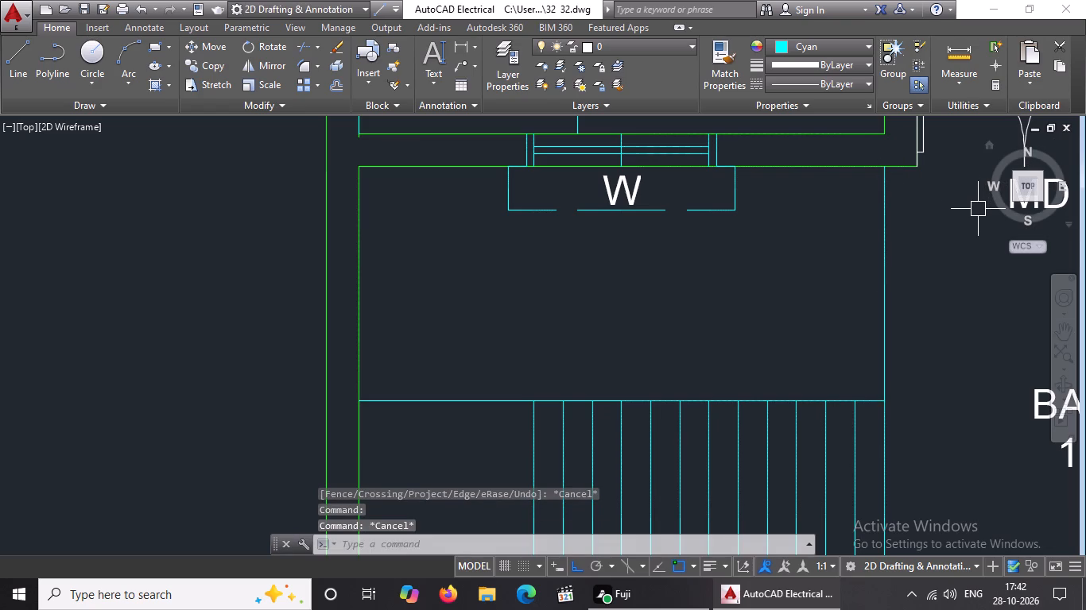
Offset the new tread line successively by 8" away from the balcony, making five copies on the window-side flight.
{"action": "key", "text": "o"}
{"action": "key", "text": "Return"}
{"action": "key", "text": "8"}
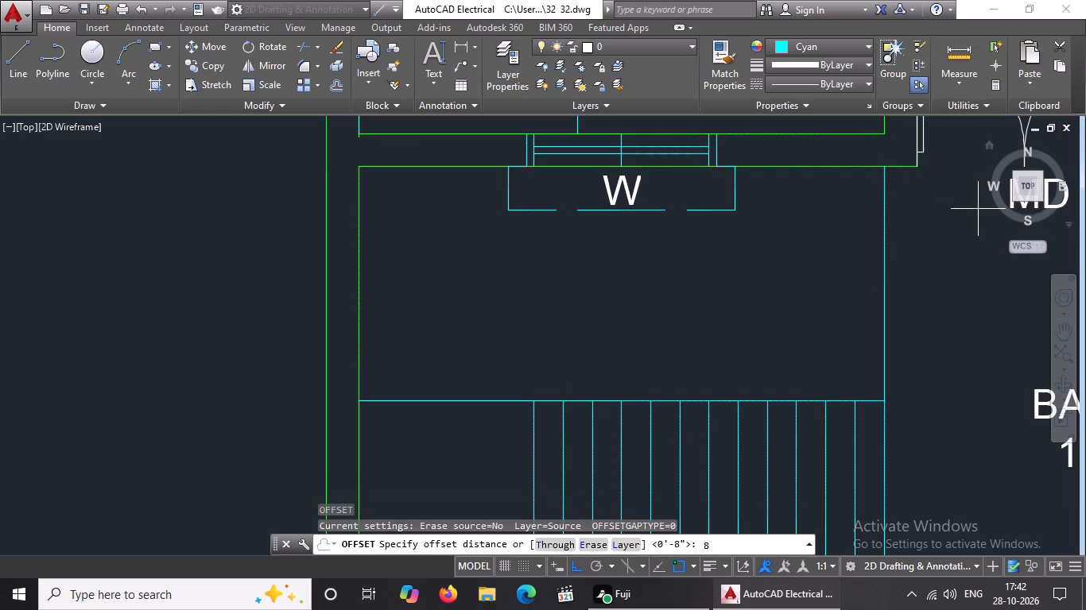
{"action": "key", "text": "shift+quotedbl"}
{"action": "key", "text": "Return"}
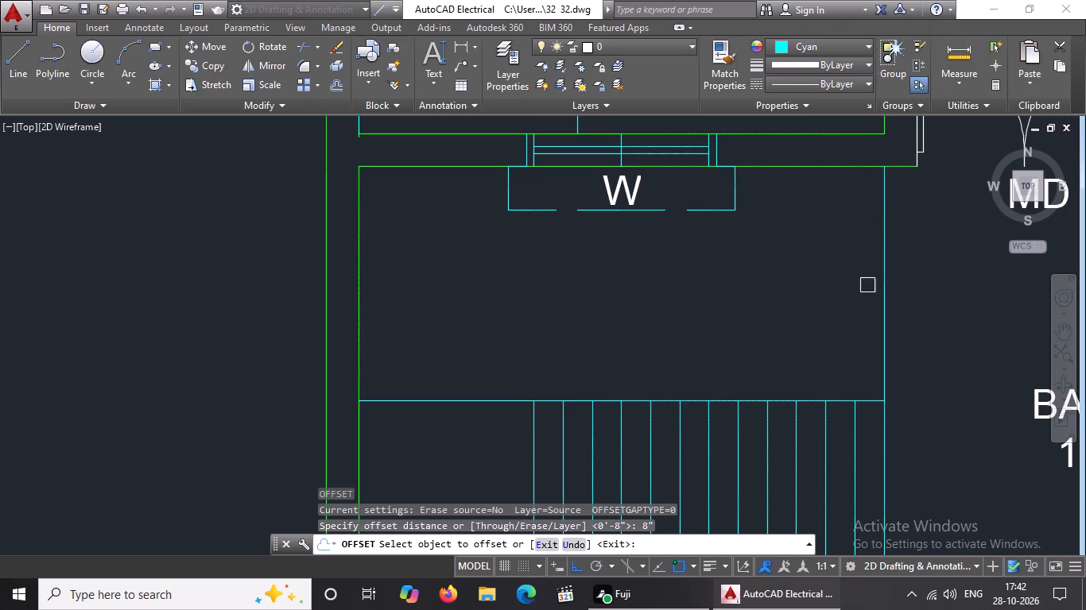
{"action": "left_click", "coordinate": [890, 269]}
{"action": "left_click", "coordinate": [793, 284]}
{"action": "left_click", "coordinate": [854, 245]}
{"action": "left_click_drag", "start_coordinate": [754, 263], "coordinate": [779, 252]}
{"action": "left_click_drag", "start_coordinate": [824, 247], "coordinate": [803, 262]}
{"action": "left_click_drag", "start_coordinate": [671, 281], "coordinate": [737, 243]}
{"action": "left_click", "coordinate": [792, 242]}
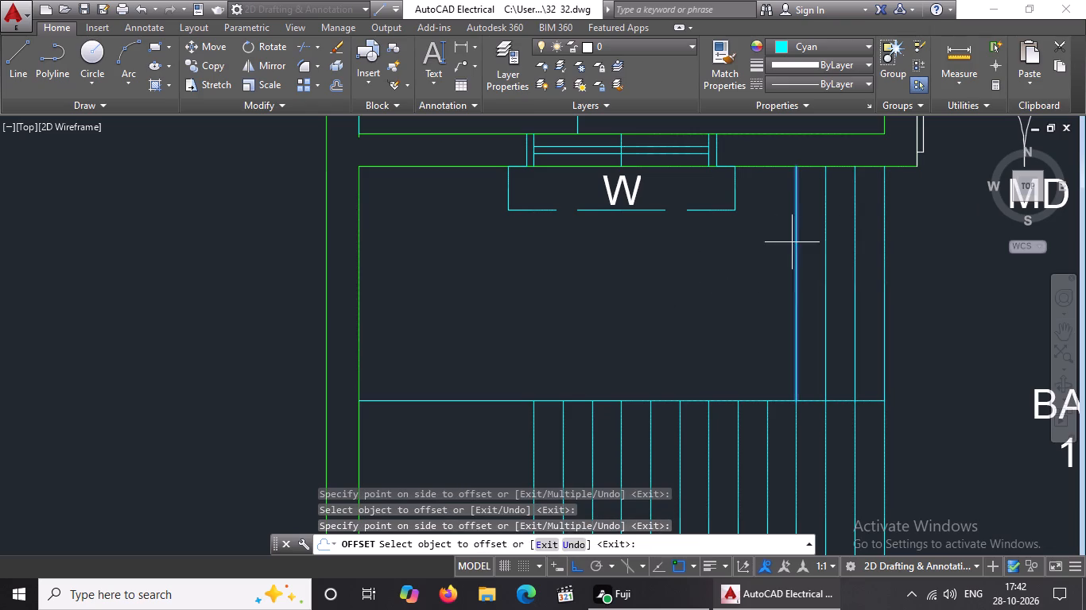
{"action": "left_click", "coordinate": [725, 257]}
{"action": "left_click", "coordinate": [770, 271]}
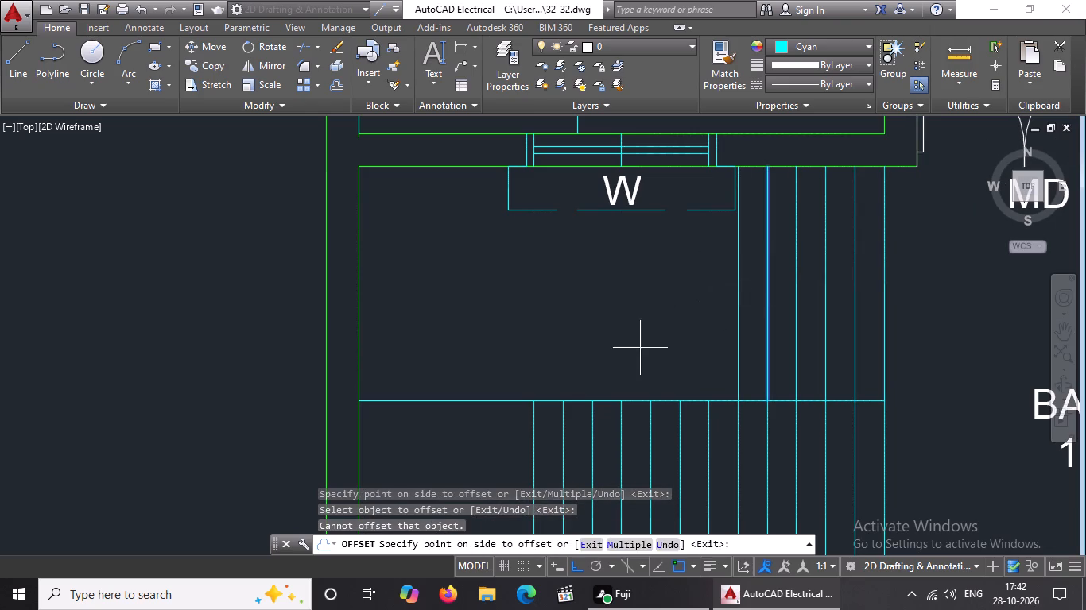
{"action": "left_click_drag", "start_coordinate": [636, 350], "coordinate": [652, 344]}
Continue the 8" offsets with seven more tread lines, ending in line with the last tread of the lower flight.
{"action": "left_click_drag", "start_coordinate": [741, 278], "coordinate": [734, 288]}
{"action": "left_click_drag", "start_coordinate": [582, 361], "coordinate": [638, 313]}
{"action": "left_click_drag", "start_coordinate": [709, 266], "coordinate": [700, 284]}
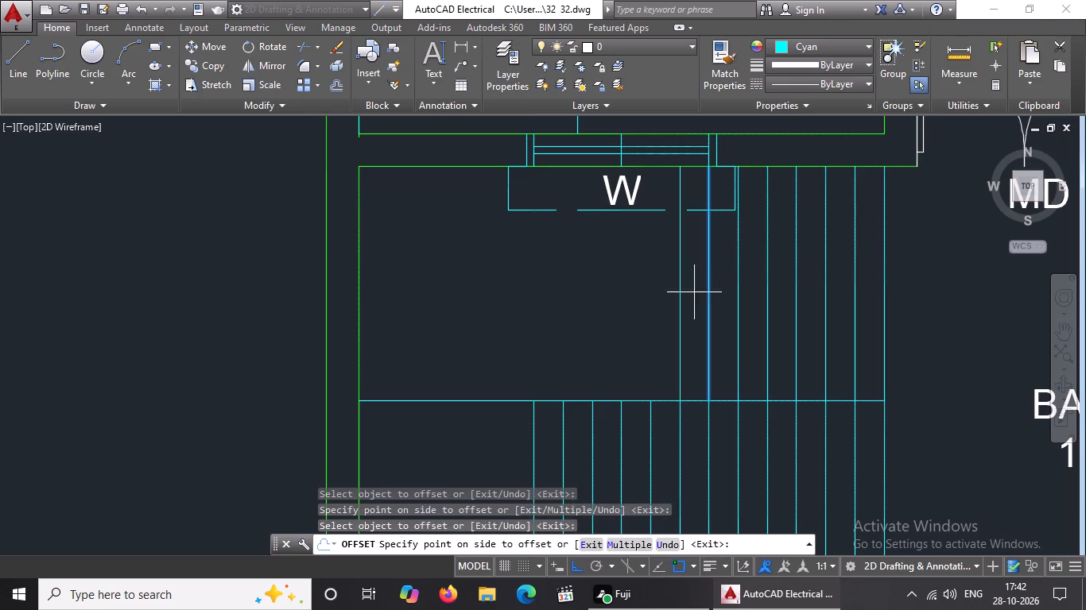
{"action": "left_click_drag", "start_coordinate": [564, 386], "coordinate": [611, 346]}
{"action": "left_click", "coordinate": [673, 314]}
{"action": "left_click_drag", "start_coordinate": [500, 349], "coordinate": [533, 326]}
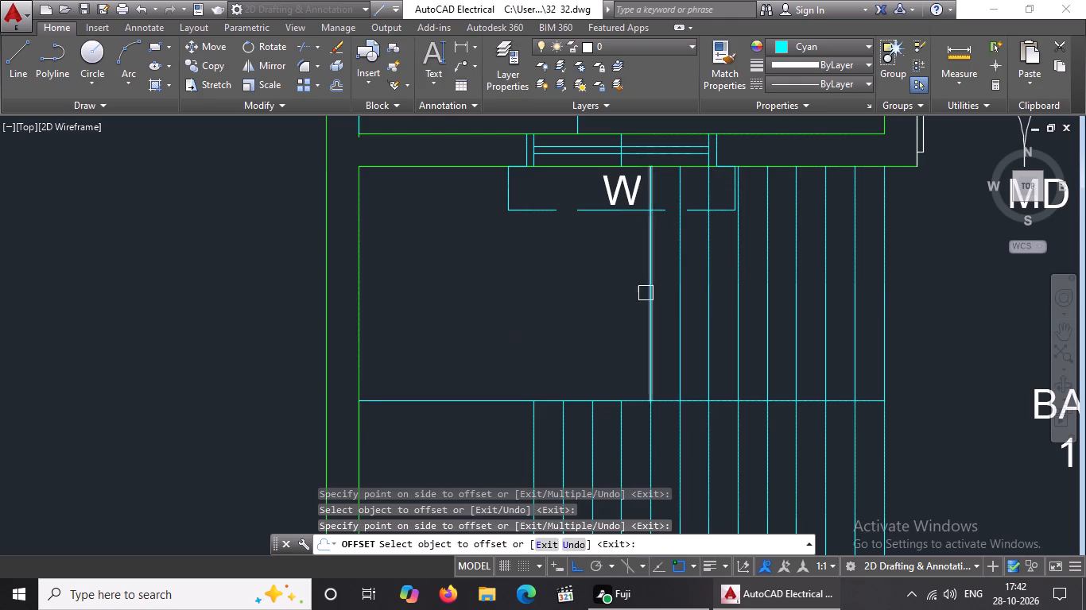
{"action": "left_click", "coordinate": [645, 292]}
{"action": "left_click_drag", "start_coordinate": [511, 325], "coordinate": [551, 308]}
{"action": "left_click", "coordinate": [618, 290]}
{"action": "left_click_drag", "start_coordinate": [482, 337], "coordinate": [519, 315]}
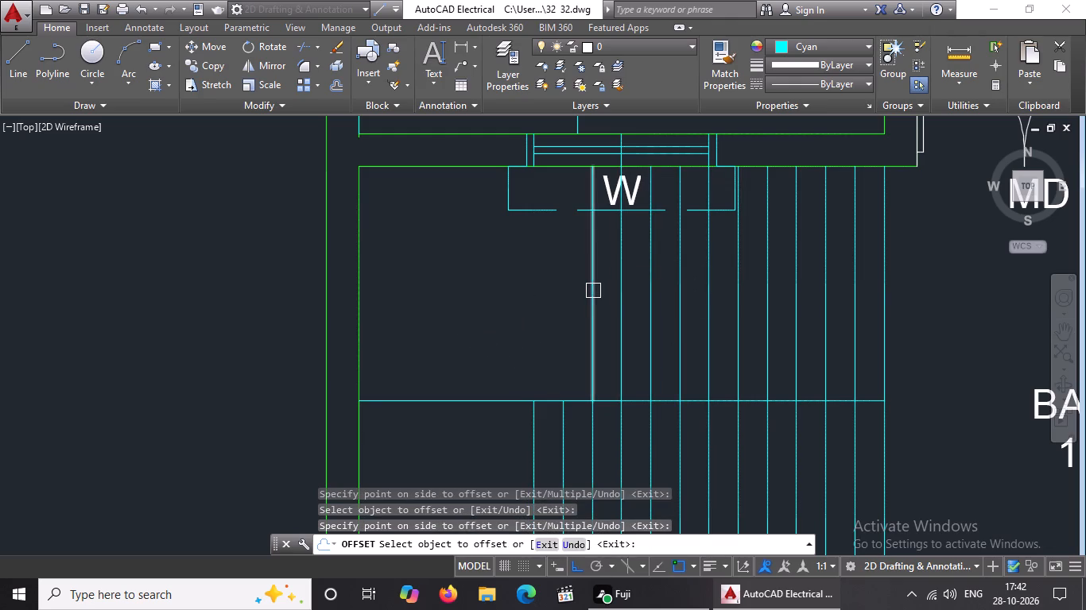
{"action": "left_click_drag", "start_coordinate": [593, 291], "coordinate": [586, 297]}
{"action": "left_click_drag", "start_coordinate": [513, 321], "coordinate": [532, 307]}
{"action": "left_click", "coordinate": [566, 276]}
{"action": "left_click", "coordinate": [504, 296]}
{"action": "key", "text": "Escape"}
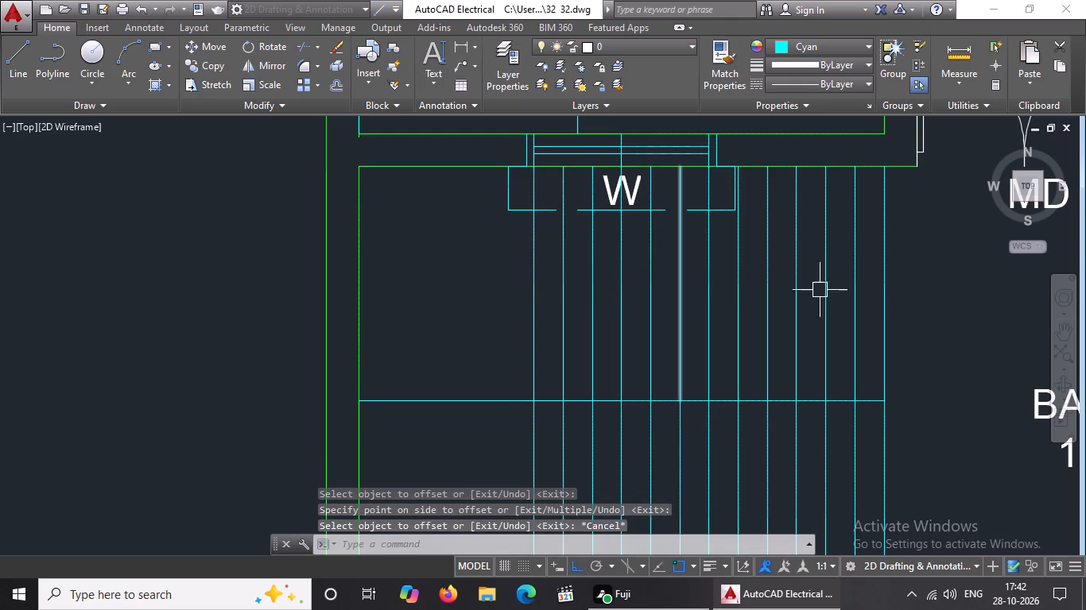
Change the three treads nearest the balcony in the first-floor stair's window-side flight to the ACAD_ISO02W100 dashed linetype.
{"action": "left_click", "coordinate": [882, 260]}
{"action": "left_click", "coordinate": [786, 42]}
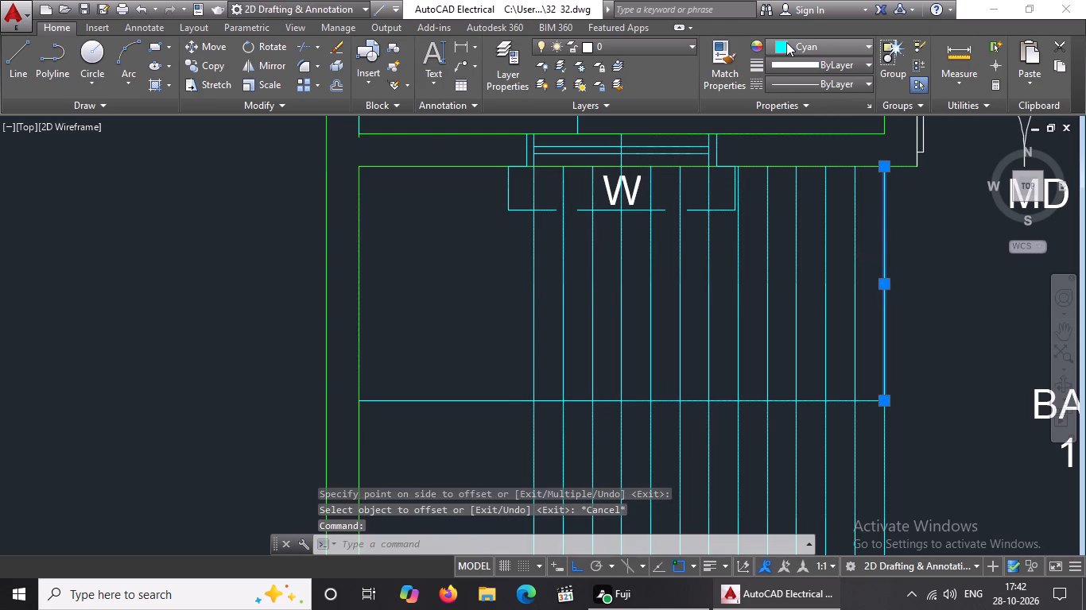
{"action": "key", "text": "Escape"}
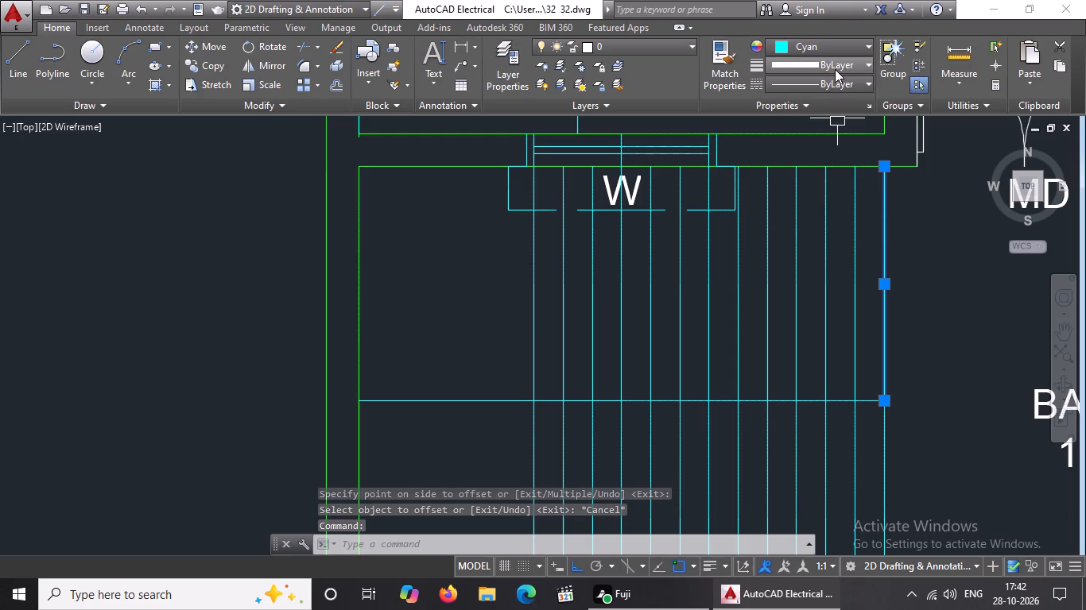
{"action": "left_click", "coordinate": [832, 87]}
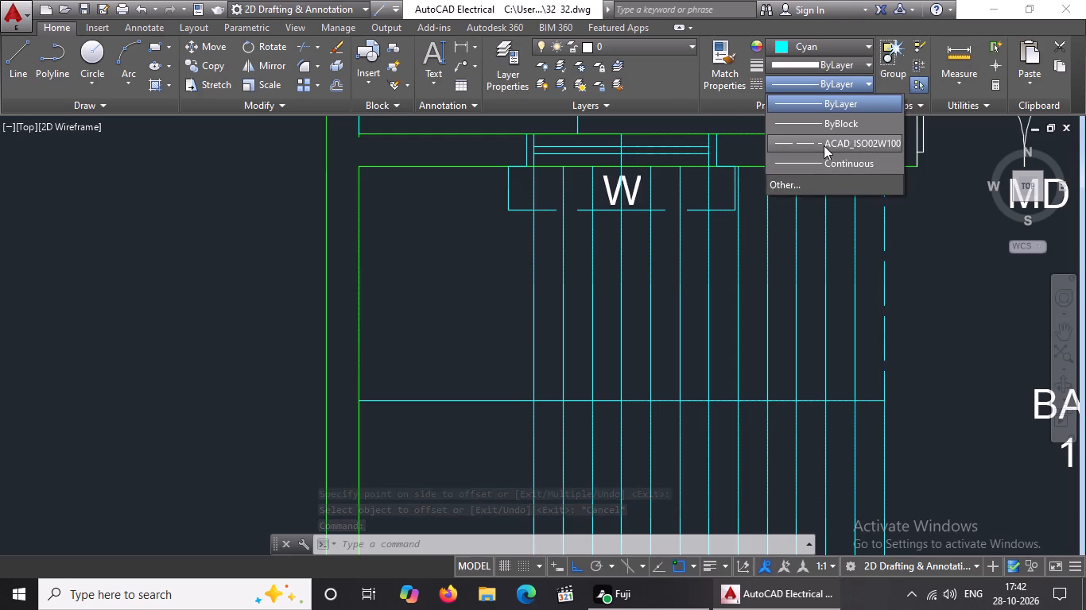
{"action": "left_click", "coordinate": [824, 145]}
{"action": "key", "text": "Escape"}
{"action": "left_click", "coordinate": [853, 278]}
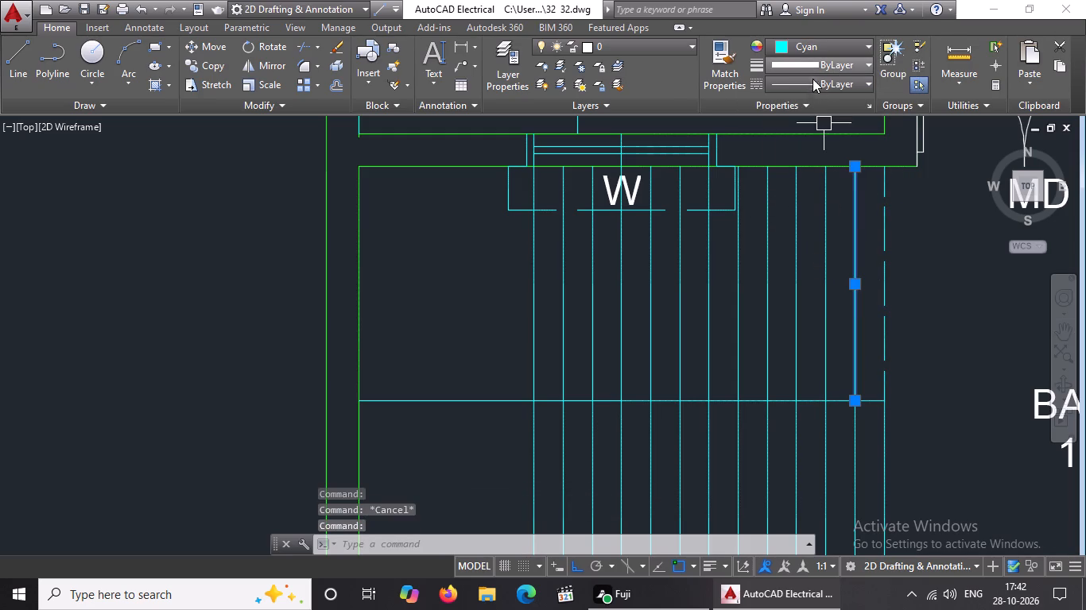
{"action": "left_click", "coordinate": [813, 80]}
{"action": "left_click", "coordinate": [836, 148]}
{"action": "key", "text": "Escape"}
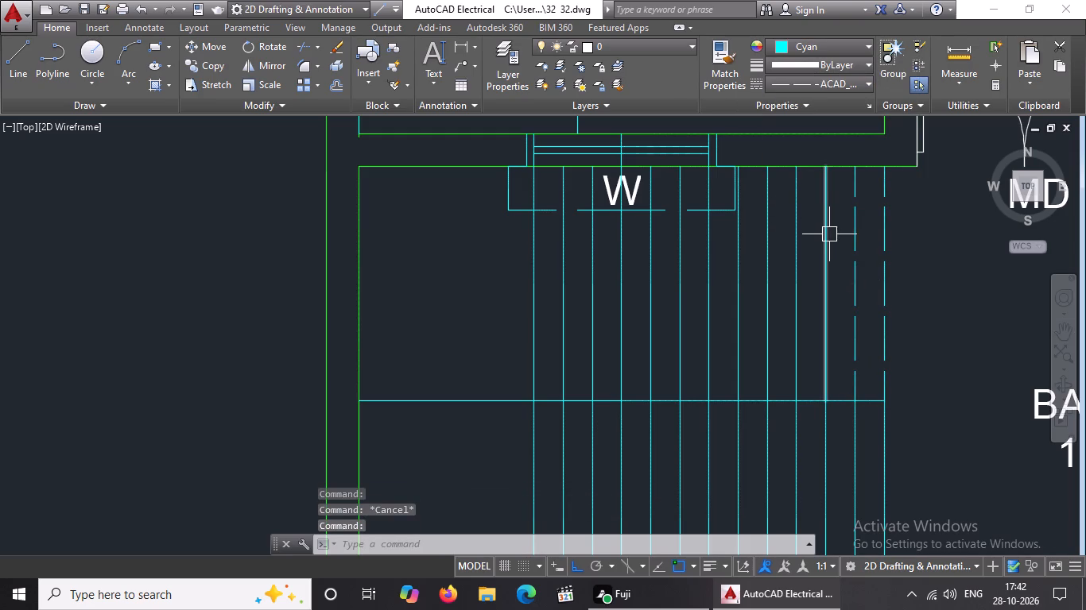
{"action": "left_click", "coordinate": [825, 241]}
{"action": "left_click", "coordinate": [830, 82]}
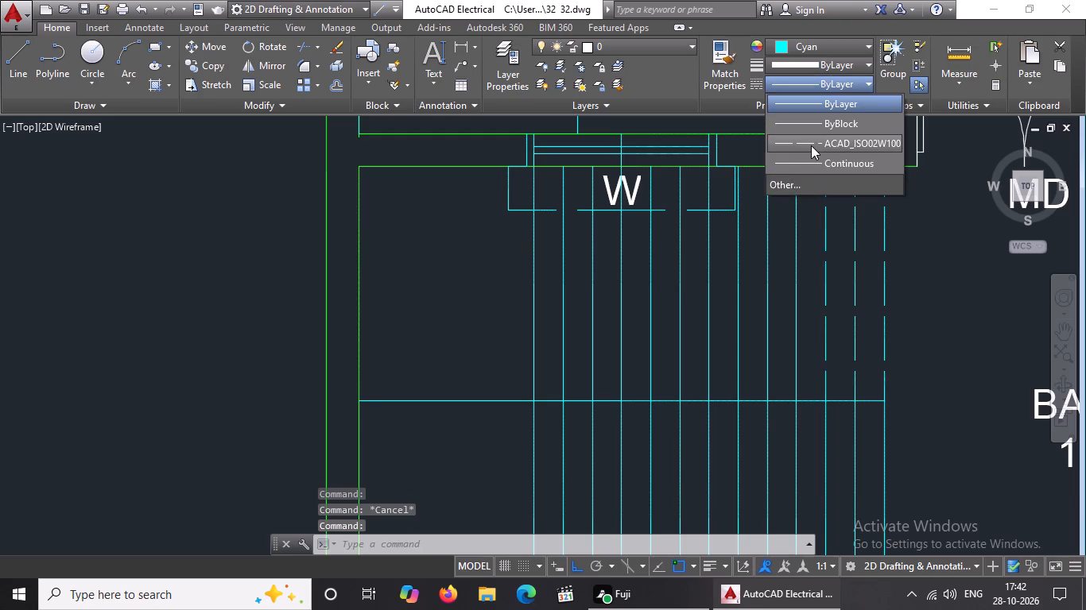
{"action": "left_click", "coordinate": [812, 145]}
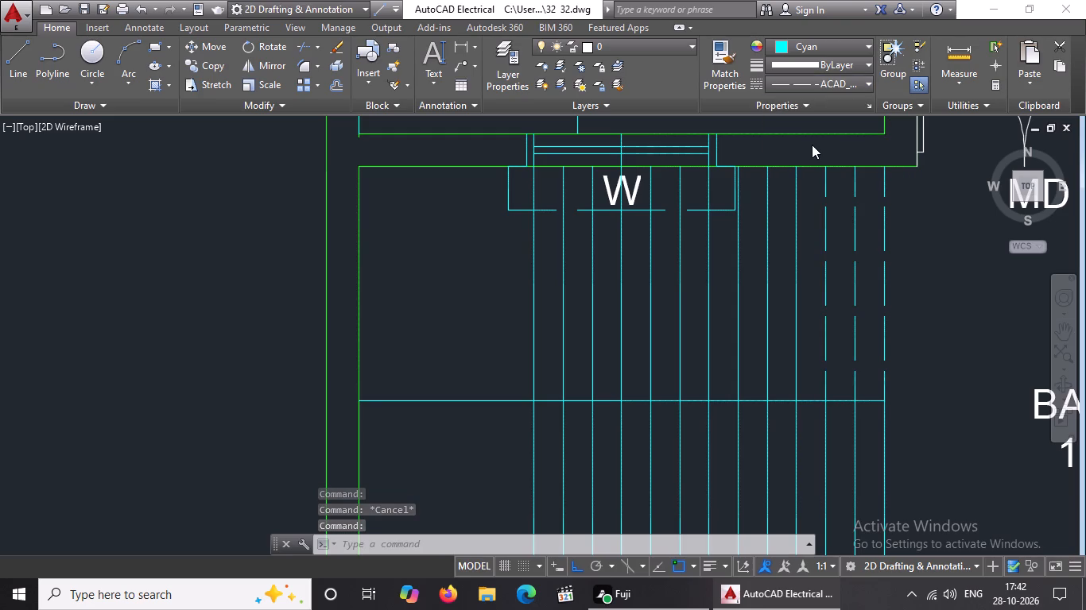
Apply the ACAD_ISO02W100 linetype to the next three solid treads of the window-side flight, moving away from the balcony.
{"action": "left_click", "coordinate": [795, 249]}
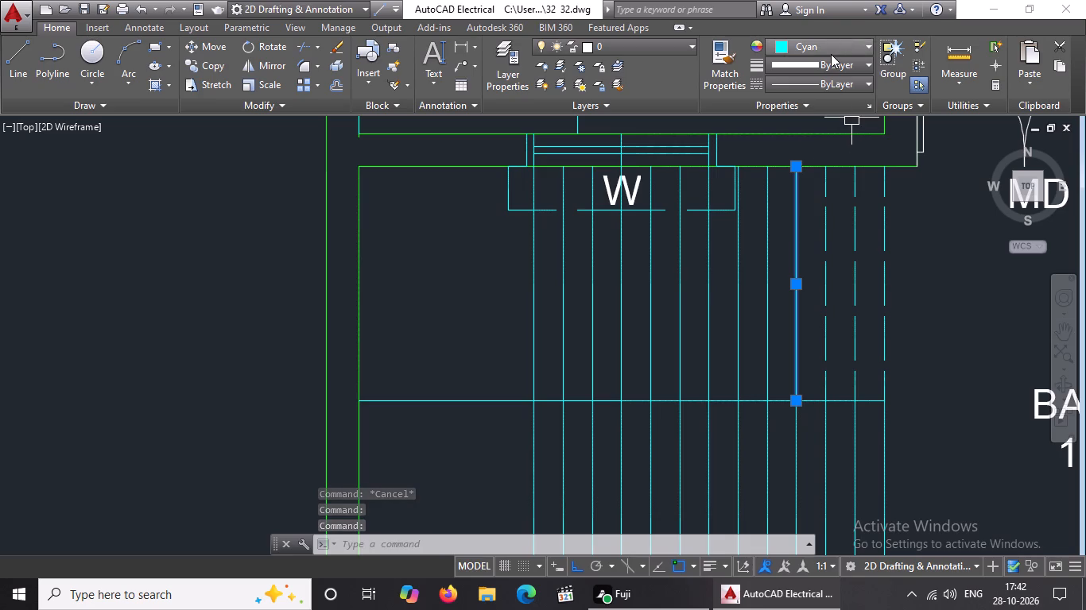
{"action": "left_click", "coordinate": [849, 87]}
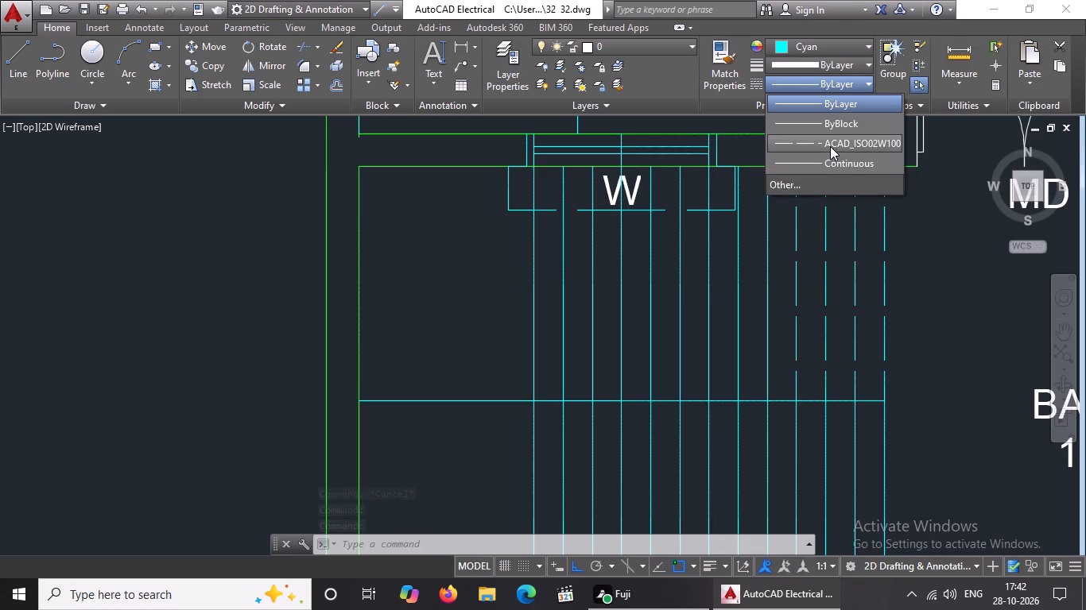
{"action": "left_click", "coordinate": [830, 146]}
{"action": "left_click", "coordinate": [768, 257]}
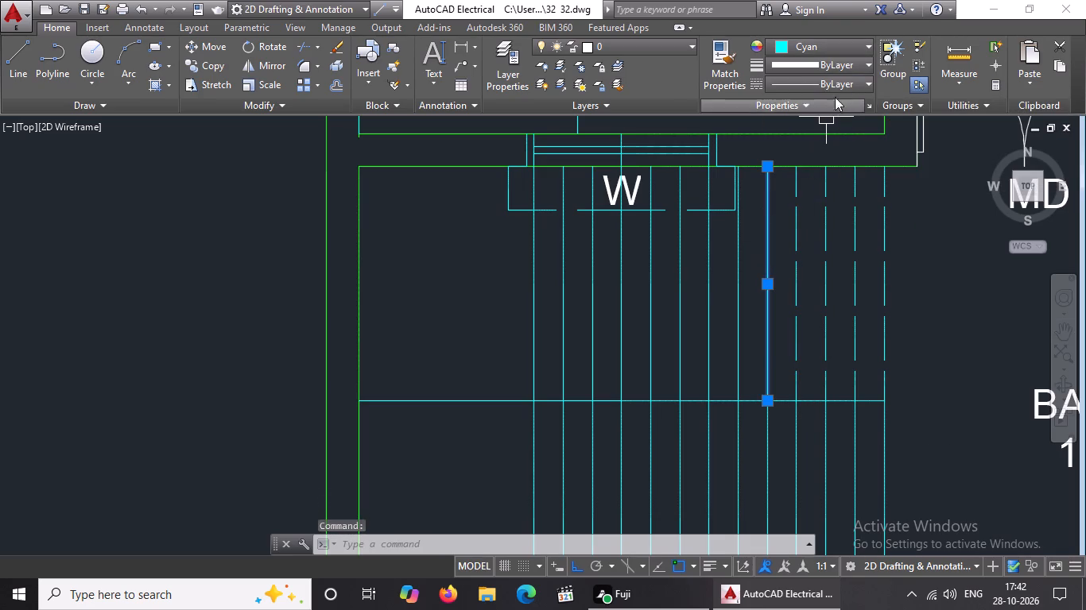
{"action": "left_click", "coordinate": [840, 83]}
{"action": "left_click", "coordinate": [835, 139]}
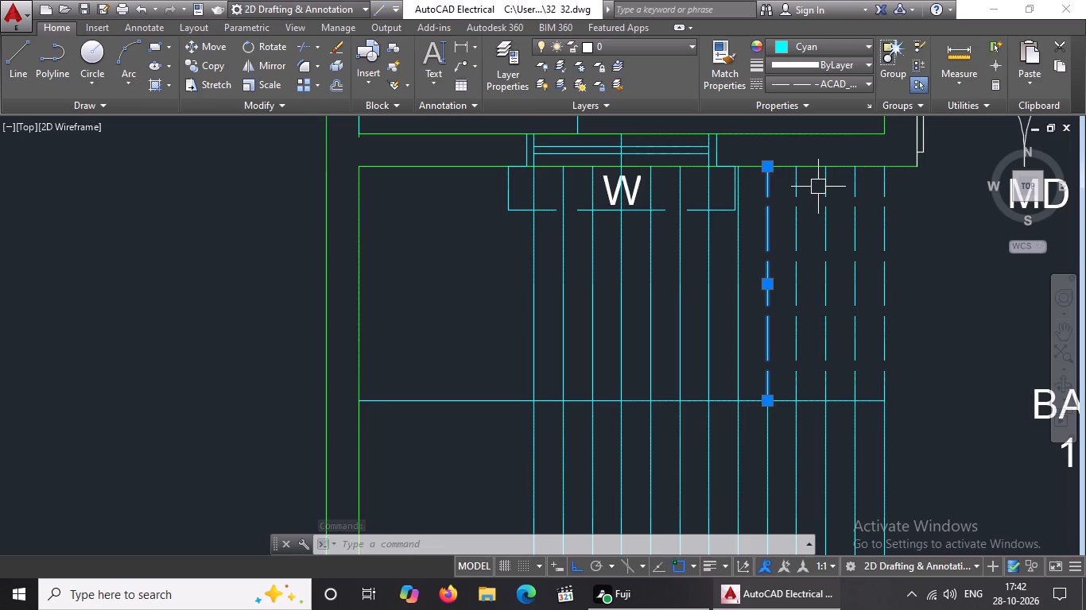
{"action": "key", "text": "Escape"}
{"action": "left_click", "coordinate": [733, 234]}
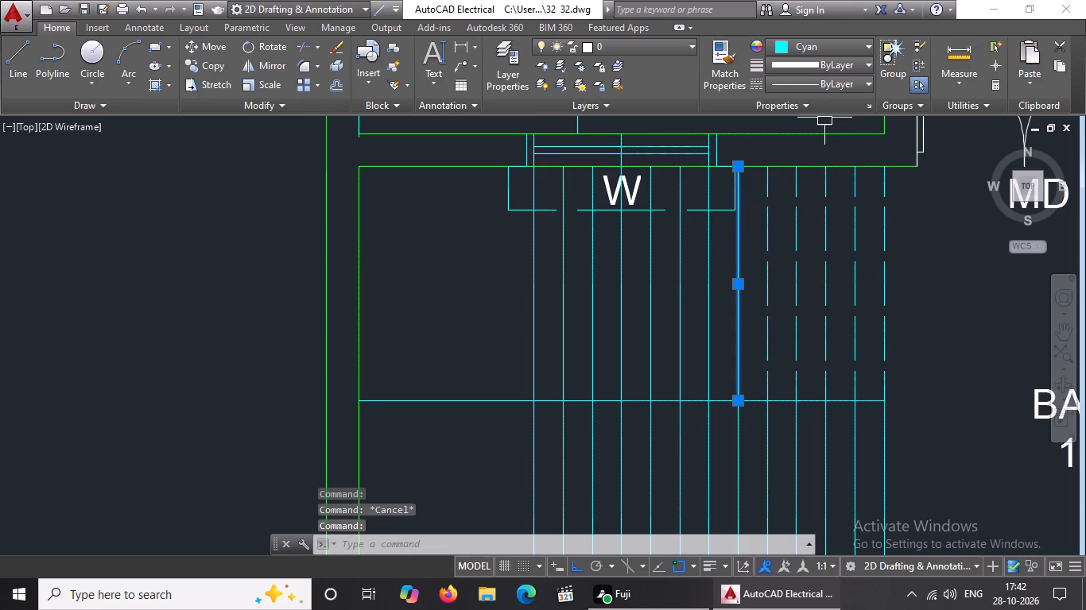
{"action": "left_click", "coordinate": [829, 81]}
{"action": "left_click", "coordinate": [807, 141]}
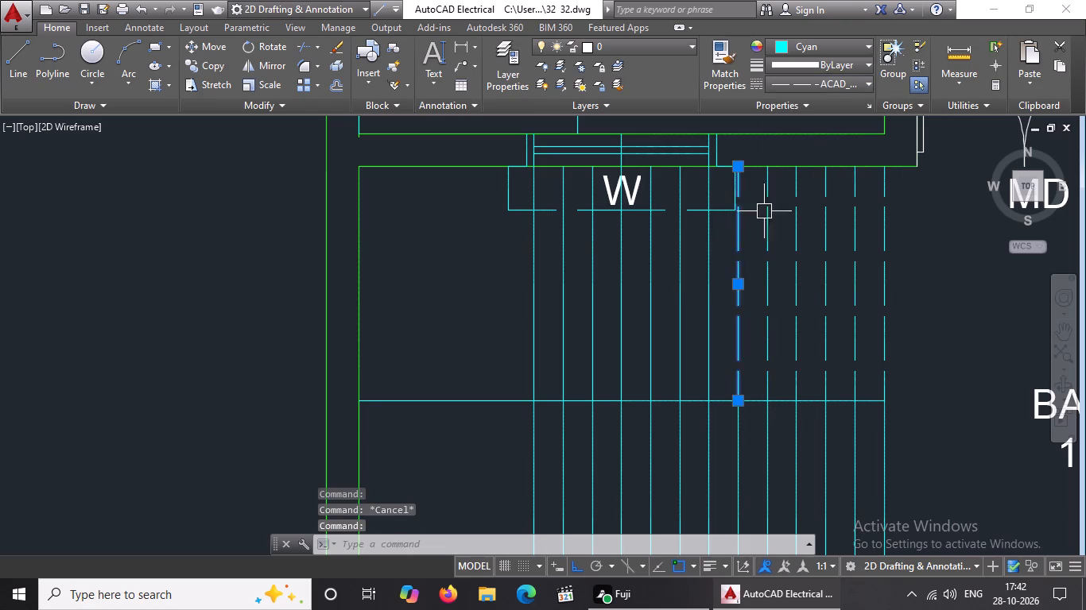
{"action": "key", "text": "Escape"}
Apply ACAD_ISO02W100 to three more window-side treads, continuing away from the balcony up to the one just beside the W label.
{"action": "left_click_drag", "start_coordinate": [707, 280], "coordinate": [708, 268]}
{"action": "left_click", "coordinate": [847, 80]}
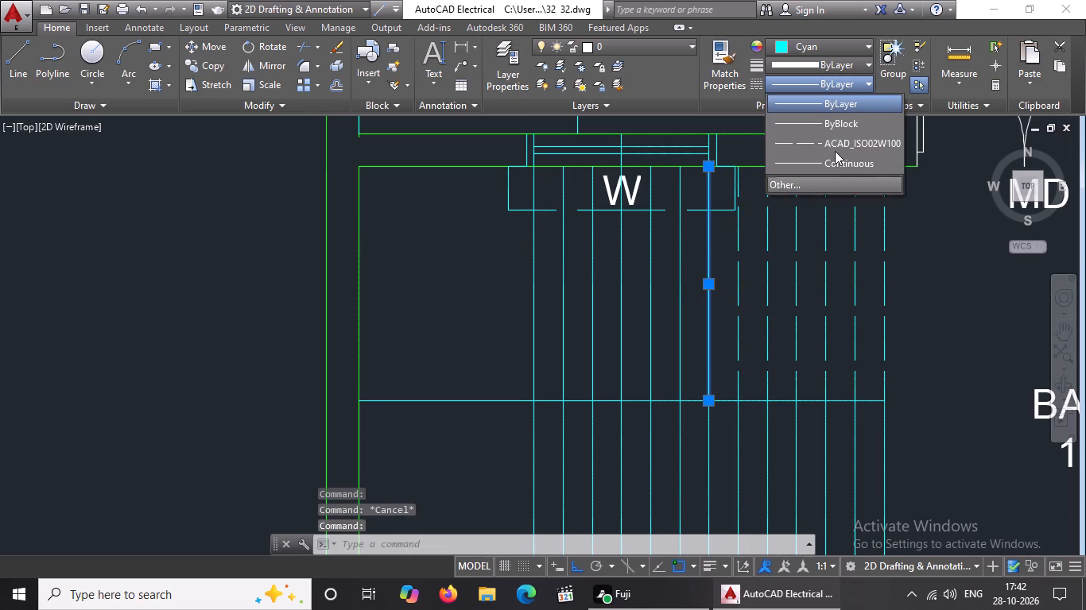
{"action": "left_click", "coordinate": [835, 145]}
{"action": "key", "text": "Escape"}
{"action": "left_click", "coordinate": [673, 255]}
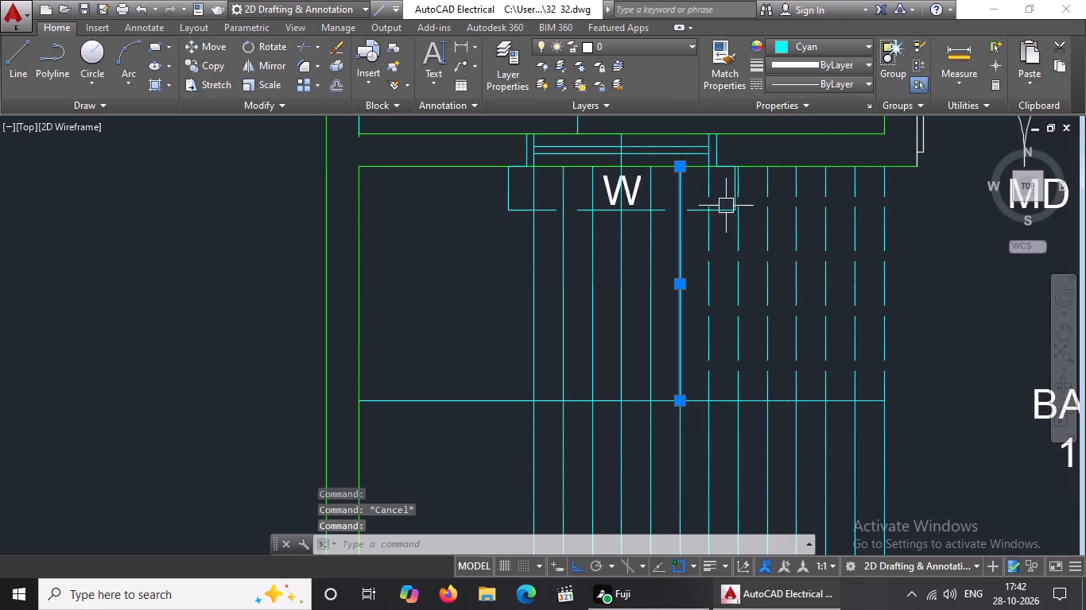
{"action": "left_click", "coordinate": [789, 80]}
{"action": "left_click", "coordinate": [813, 137]}
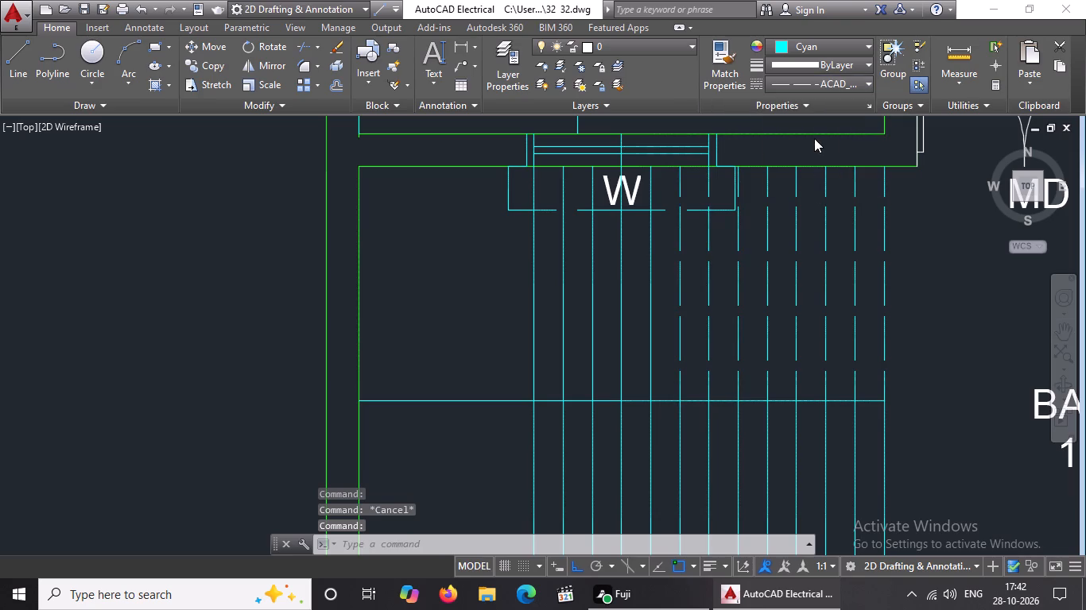
{"action": "left_click", "coordinate": [651, 251]}
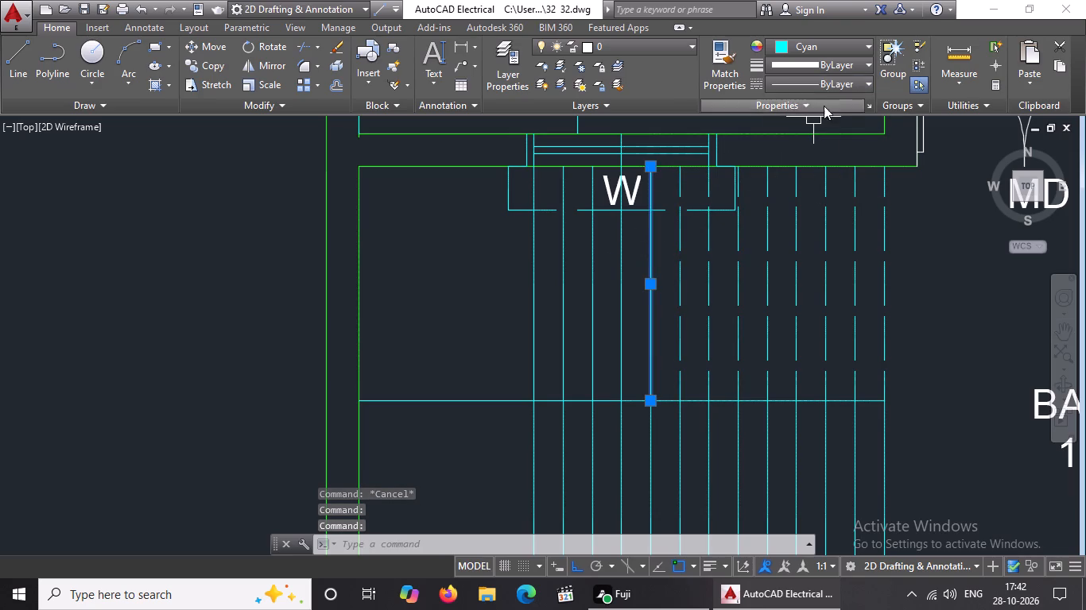
{"action": "left_click", "coordinate": [839, 80]}
{"action": "left_click", "coordinate": [816, 141]}
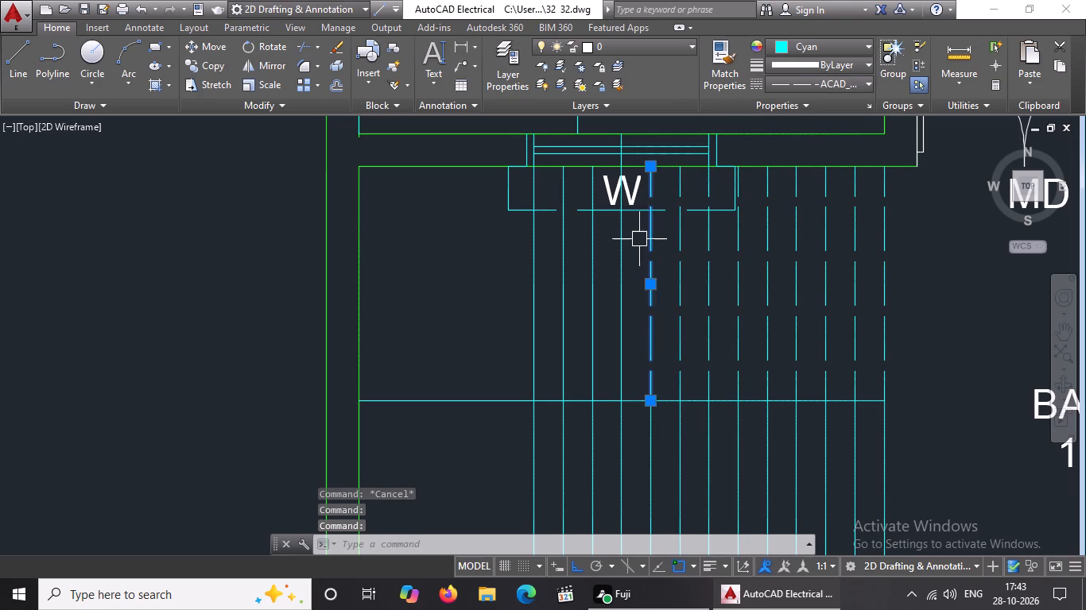
{"action": "key", "text": "Escape"}
Apply ACAD_ISO02W100 to the remaining four solid treads of the window-side flight, from the one through the W label onward.
{"action": "left_click", "coordinate": [625, 249]}
{"action": "left_click", "coordinate": [797, 87]}
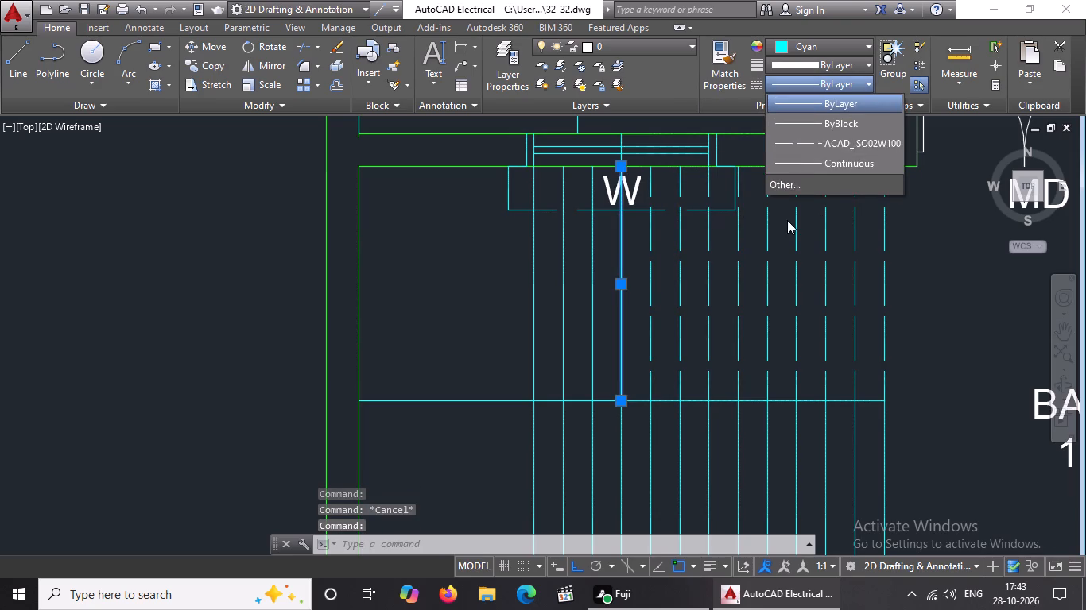
{"action": "left_click", "coordinate": [804, 145]}
{"action": "key", "text": "Escape"}
{"action": "left_click_drag", "start_coordinate": [591, 272], "coordinate": [602, 264]}
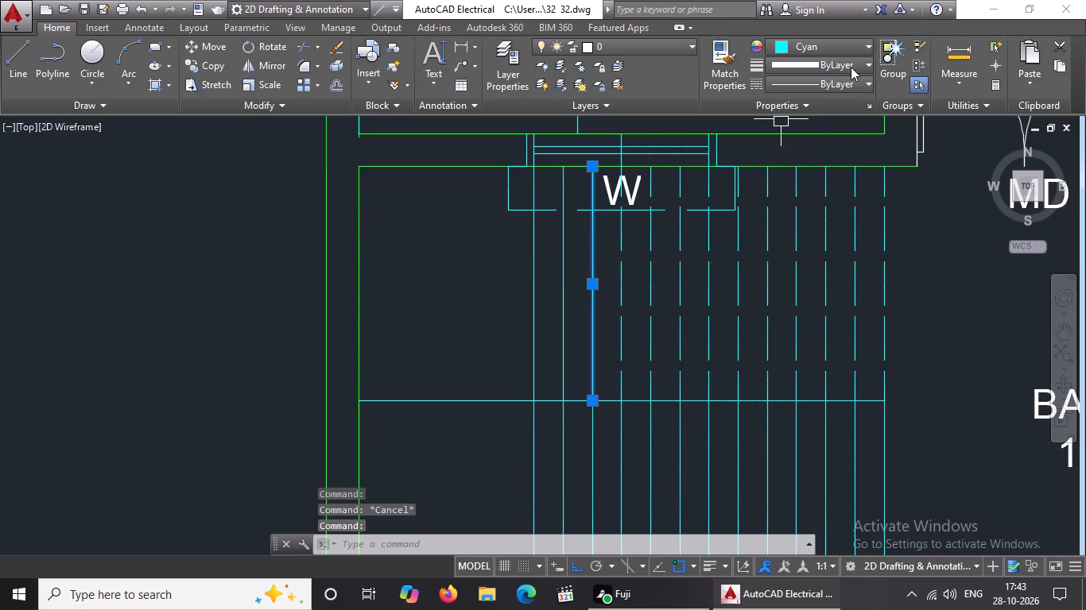
{"action": "left_click", "coordinate": [833, 87]}
{"action": "left_click", "coordinate": [836, 133]}
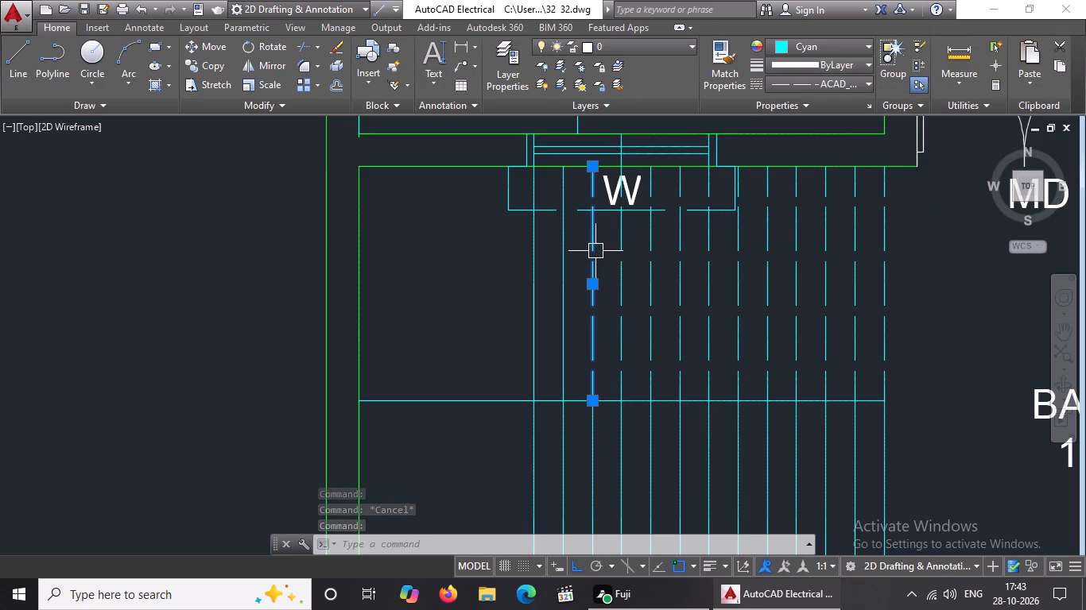
{"action": "key", "text": "Escape"}
{"action": "left_click", "coordinate": [564, 247]}
{"action": "left_click", "coordinate": [801, 80]}
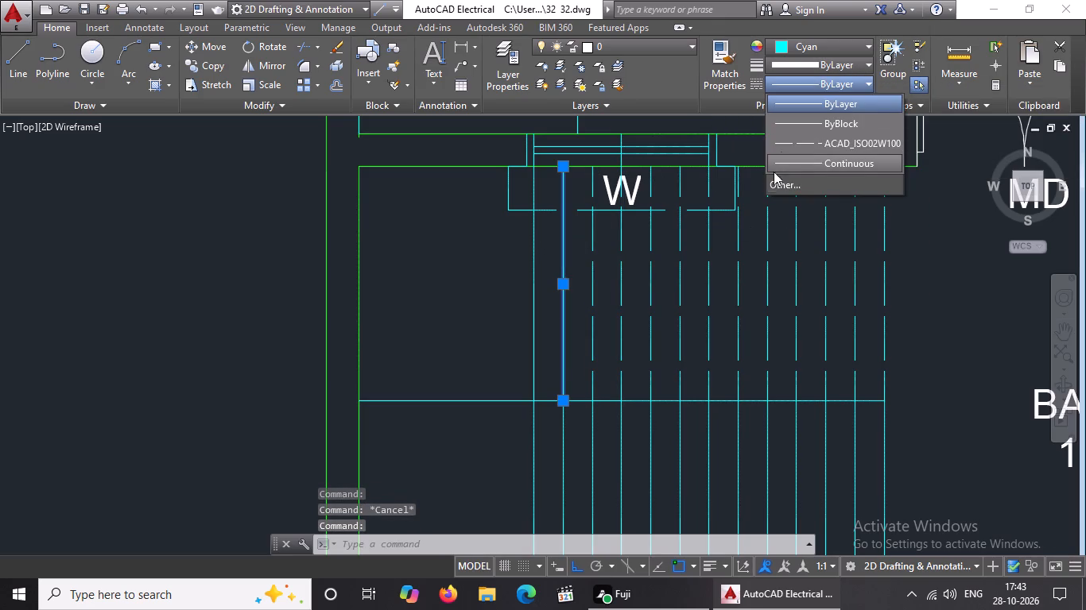
{"action": "left_click", "coordinate": [787, 144]}
{"action": "key", "text": "Escape"}
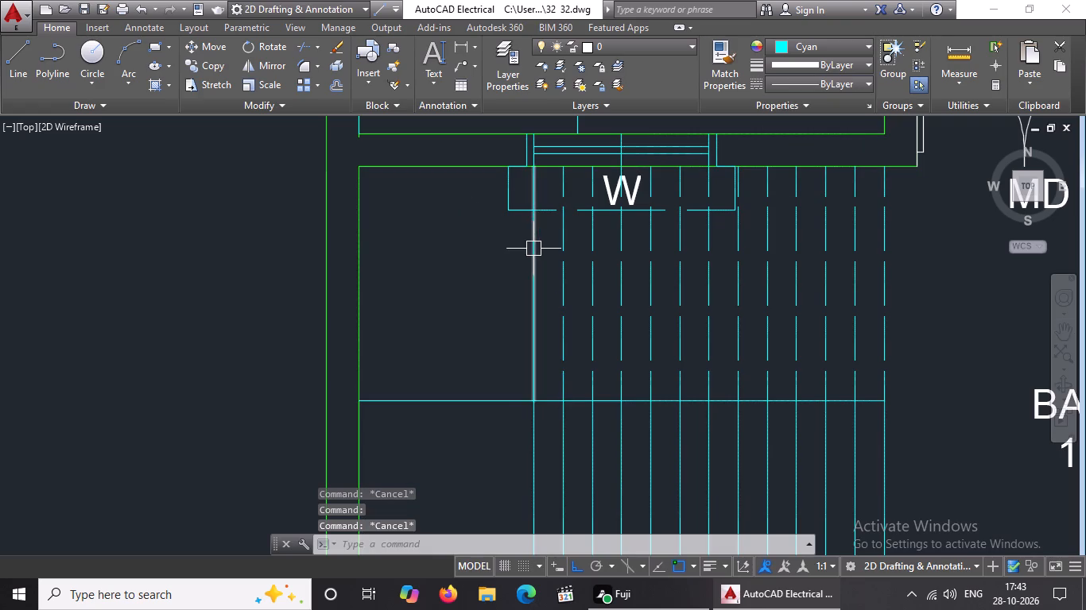
{"action": "left_click_drag", "start_coordinate": [533, 249], "coordinate": [548, 239]}
{"action": "left_click", "coordinate": [835, 81]}
{"action": "left_click", "coordinate": [812, 147]}
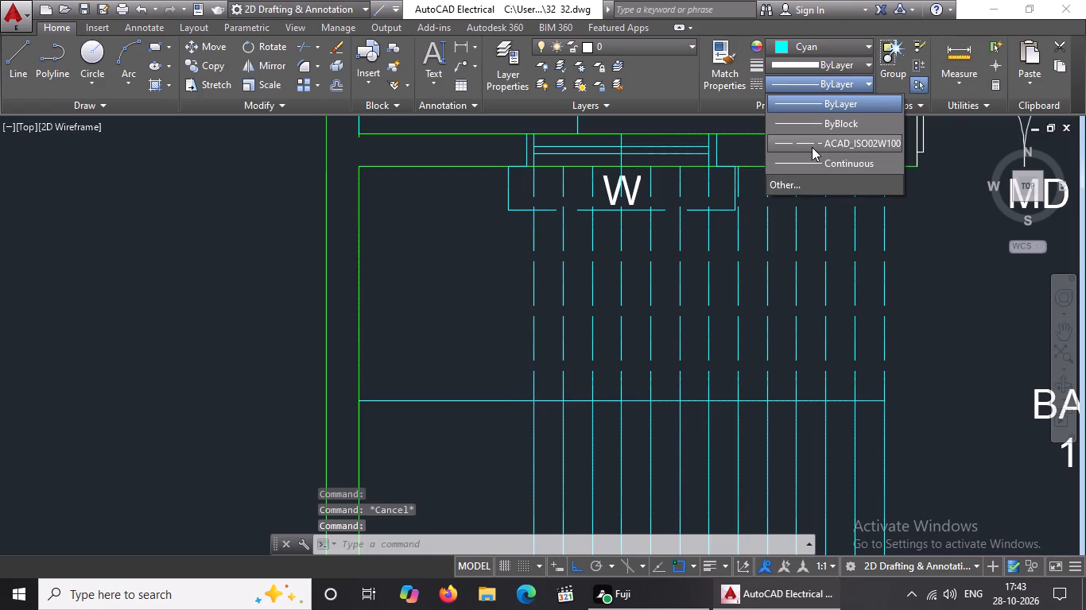
{"action": "scroll", "coordinate": [649, 188], "scroll_direction": "down", "scroll_amount": 3}
{"action": "key", "text": "Escape"}
Examine the staircases in the ground and first floor plans along with the overall drawing layout.
{"action": "scroll", "coordinate": [725, 203], "scroll_direction": "down", "scroll_amount": 3}
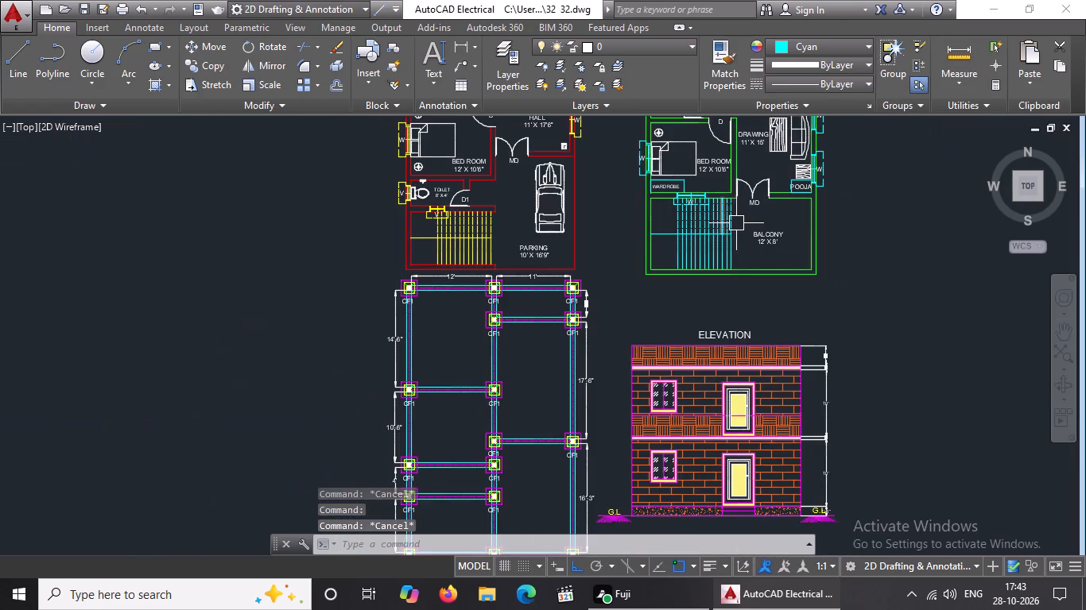
{"action": "scroll", "coordinate": [736, 223], "scroll_direction": "up", "scroll_amount": 1}
{"action": "scroll", "coordinate": [735, 247], "scroll_direction": "down", "scroll_amount": 1}
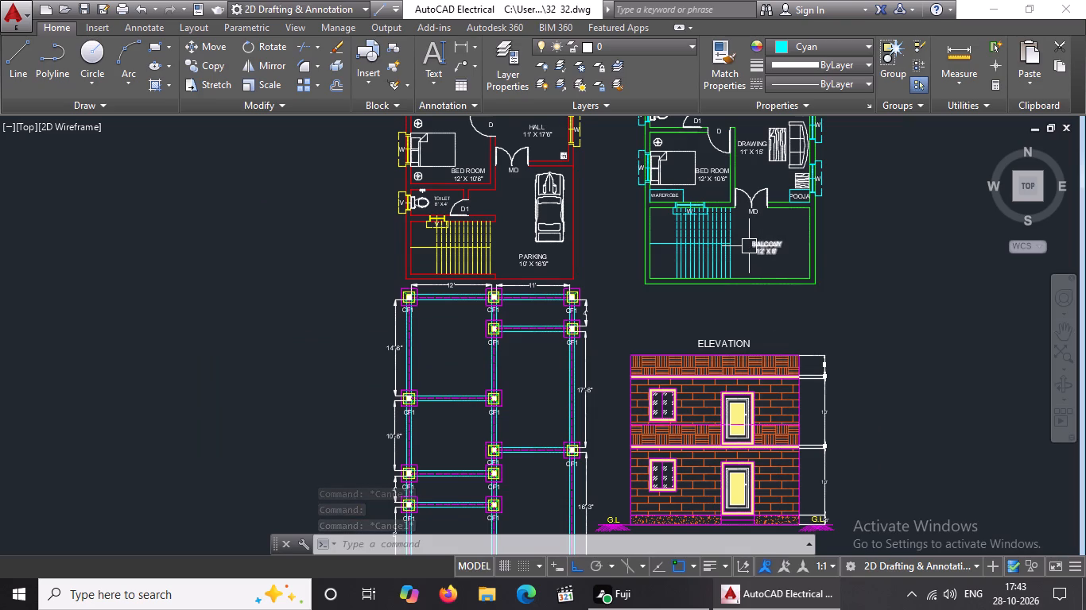
{"action": "middle_click_drag", "start_coordinate": [749, 246], "coordinate": [737, 311]}
{"action": "scroll", "coordinate": [737, 312], "scroll_direction": "down", "scroll_amount": 1}
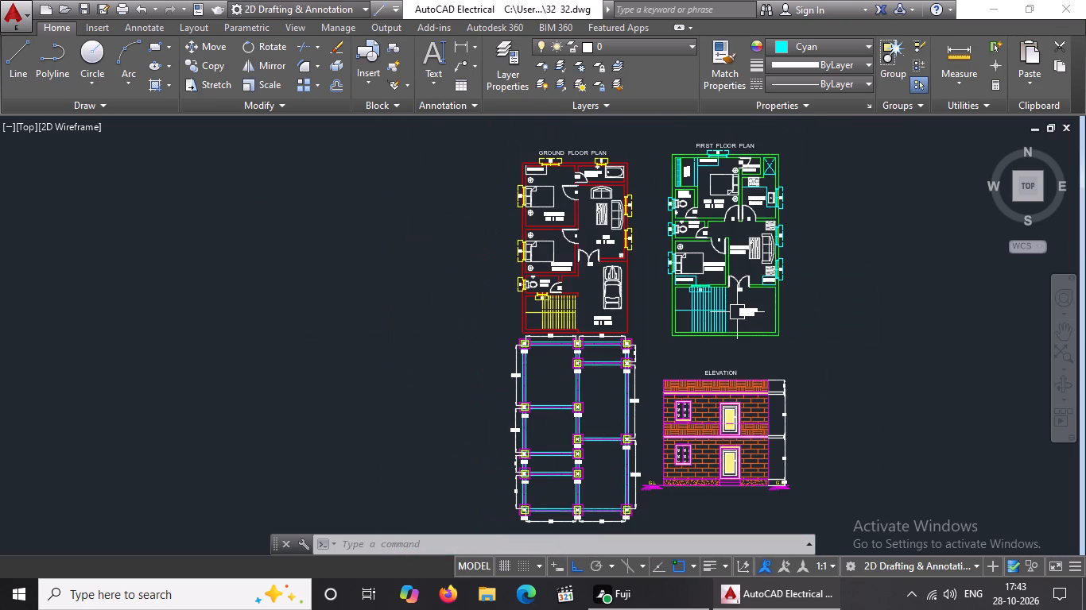
{"action": "scroll", "coordinate": [544, 315], "scroll_direction": "up", "scroll_amount": 2}
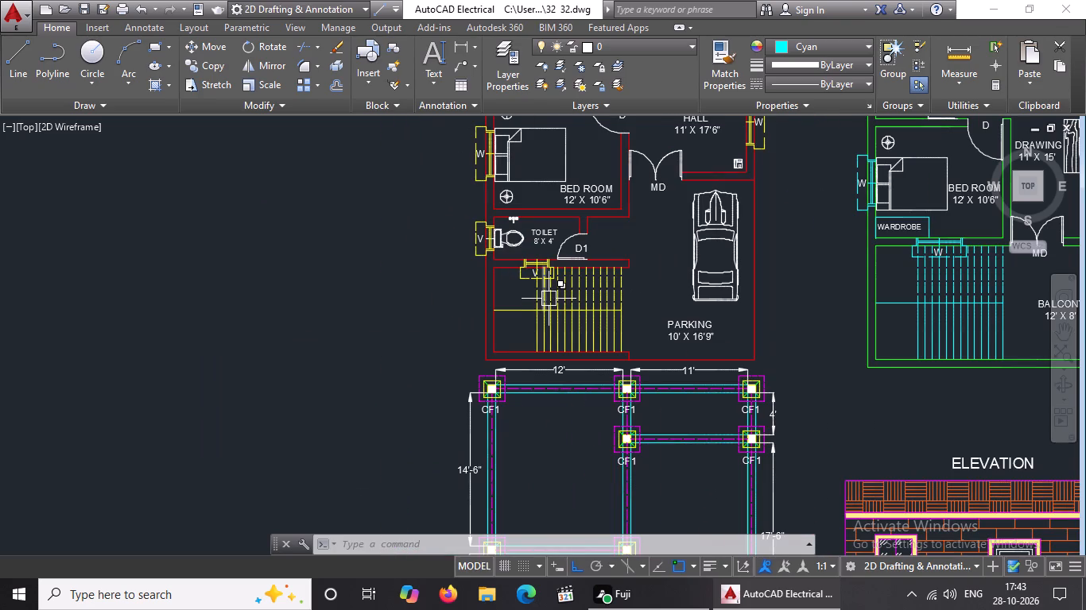
{"action": "scroll", "coordinate": [568, 286], "scroll_direction": "down", "scroll_amount": 1}
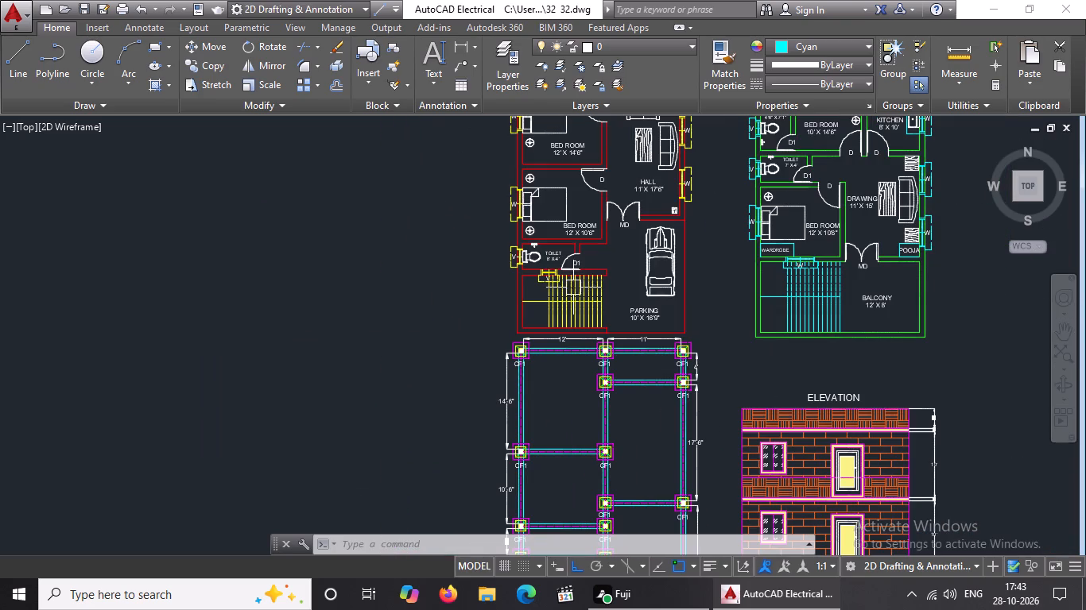
{"action": "key", "text": "Escape"}
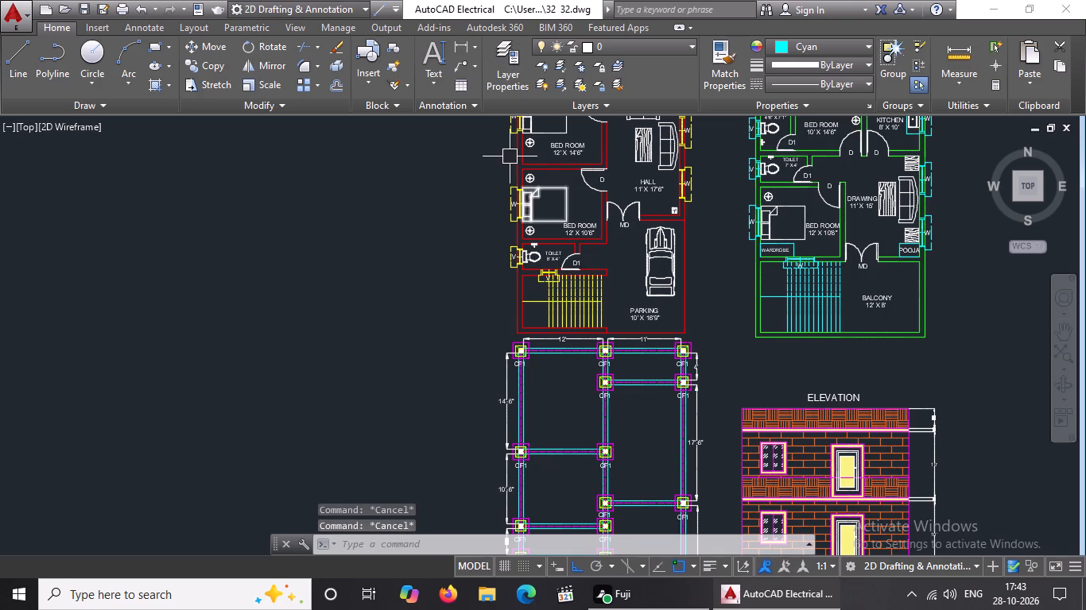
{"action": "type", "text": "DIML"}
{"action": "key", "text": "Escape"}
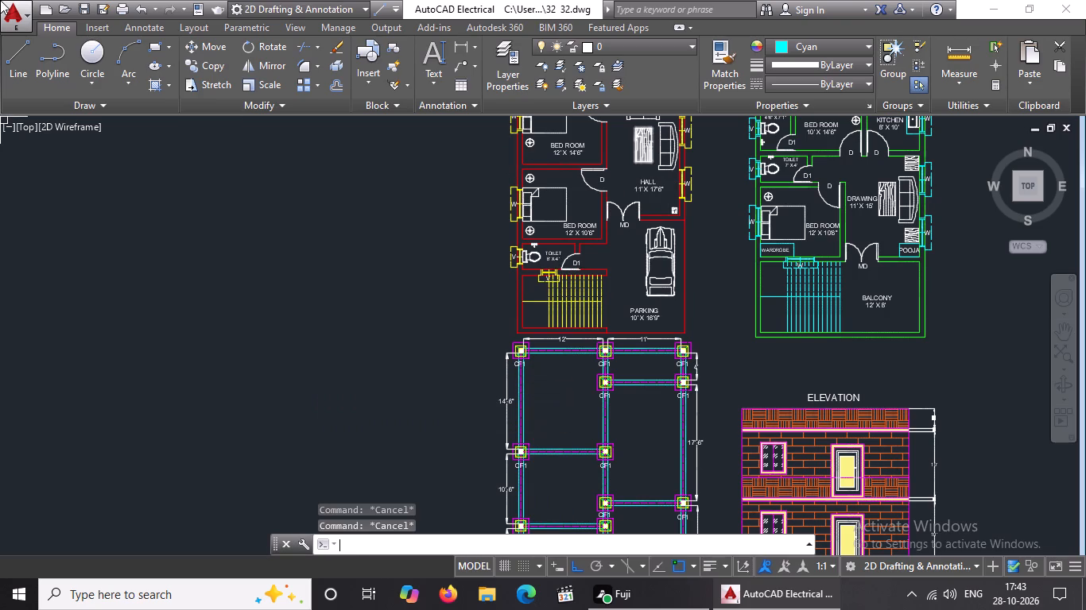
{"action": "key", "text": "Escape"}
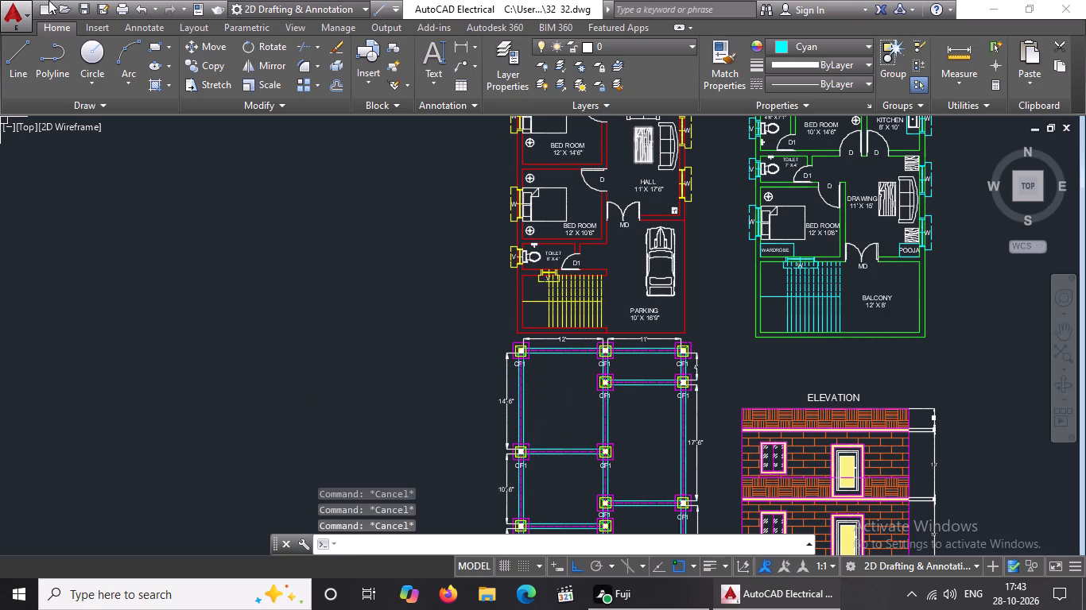
Set the color of the ground floor's PARKING 10' X 16'9" label to Cyan.
{"action": "scroll", "coordinate": [645, 317], "scroll_direction": "up", "scroll_amount": 2}
{"action": "left_click", "coordinate": [643, 307]}
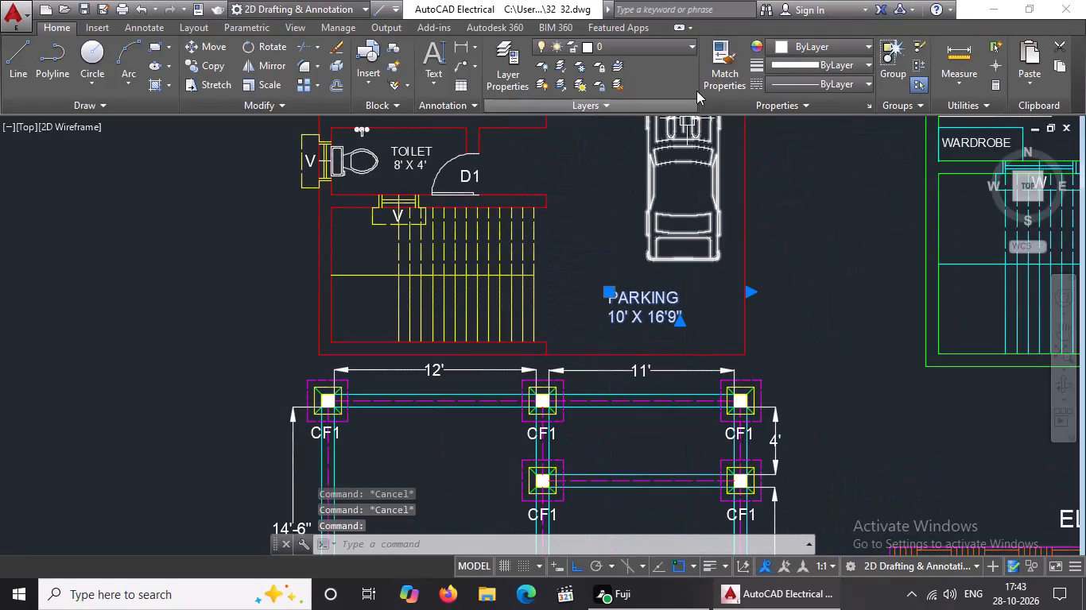
{"action": "left_click", "coordinate": [795, 41]}
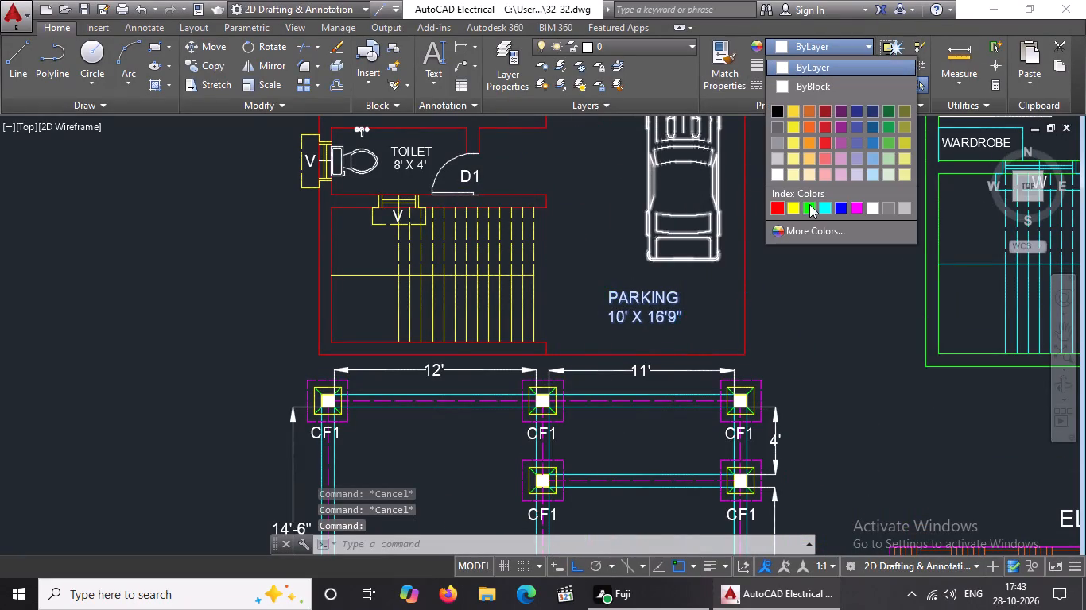
{"action": "left_click", "coordinate": [827, 207]}
{"action": "key", "text": "Escape"}
{"action": "scroll", "coordinate": [677, 327], "scroll_direction": "down", "scroll_amount": 2}
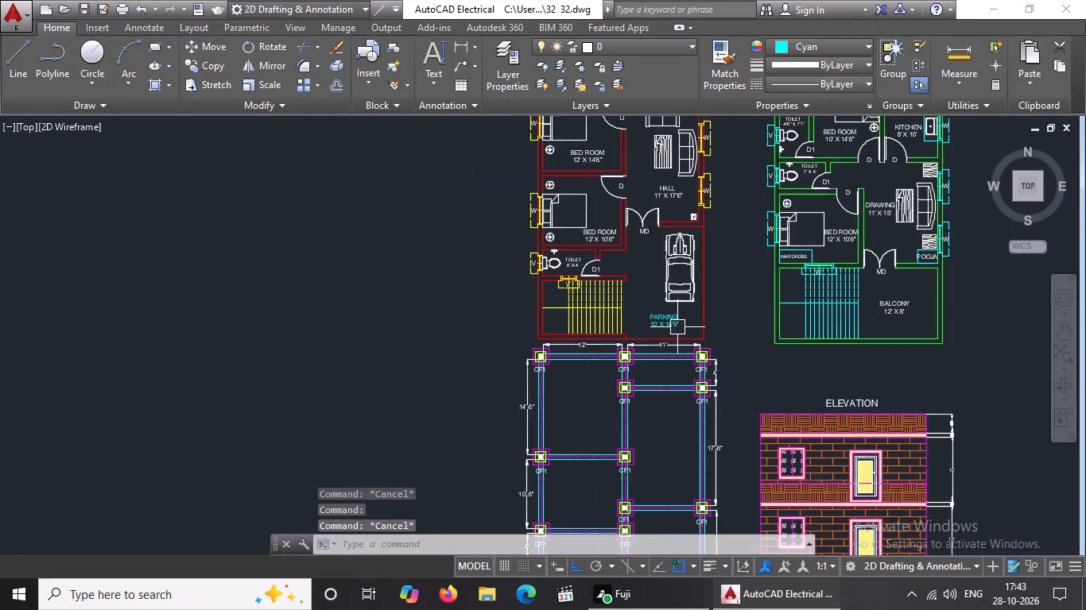
Set the color of the ground floor's PARKING 10' X 16'9" label to white.
{"action": "scroll", "coordinate": [675, 322], "scroll_direction": "up", "scroll_amount": 2}
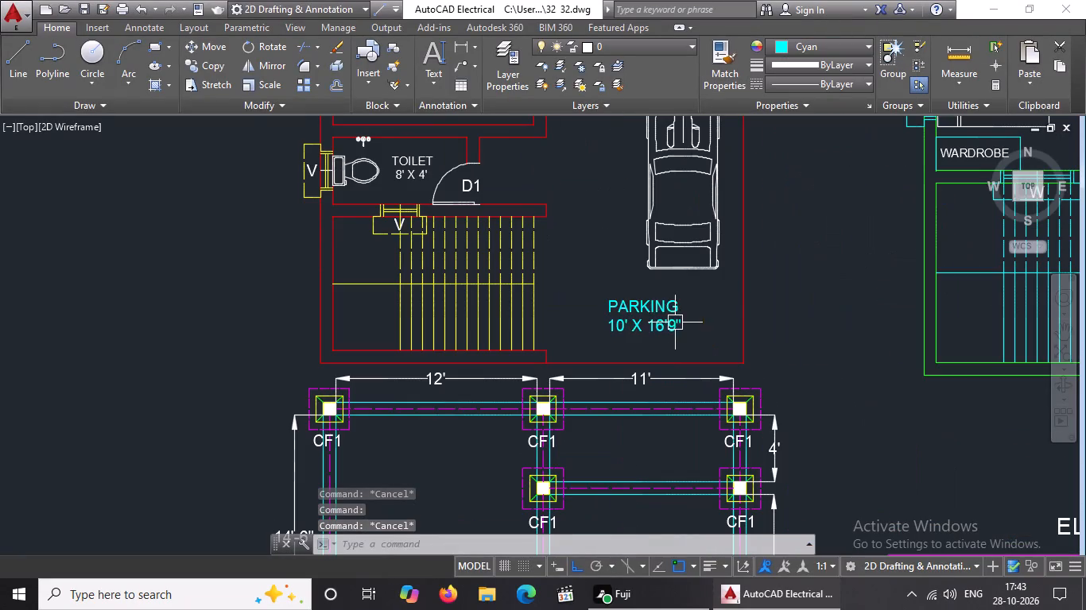
{"action": "left_click", "coordinate": [650, 303]}
{"action": "left_click", "coordinate": [825, 47]}
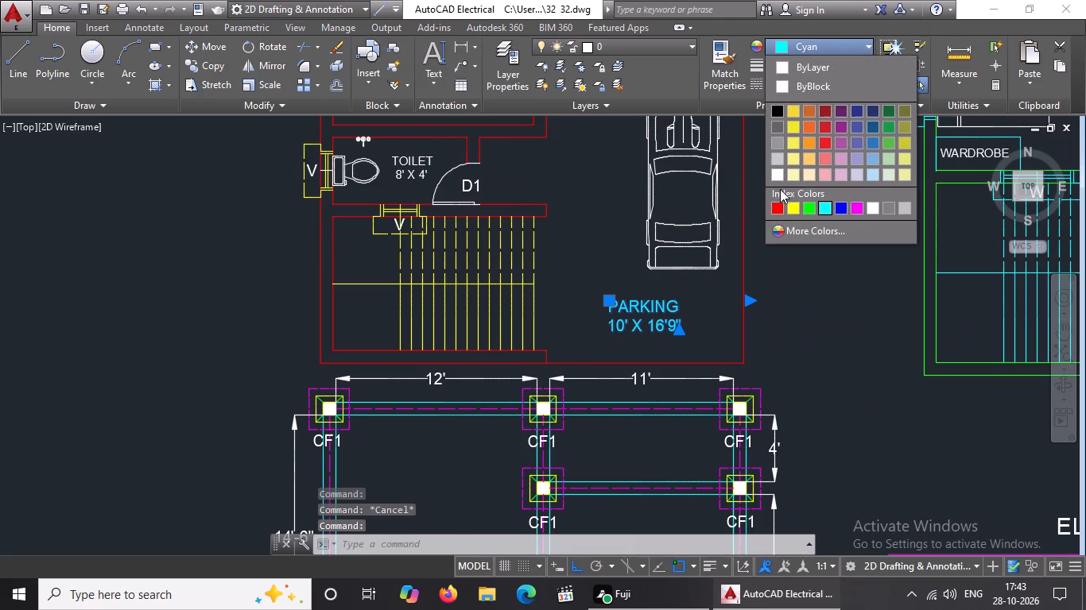
{"action": "left_click", "coordinate": [778, 176]}
{"action": "key", "text": "Escape"}
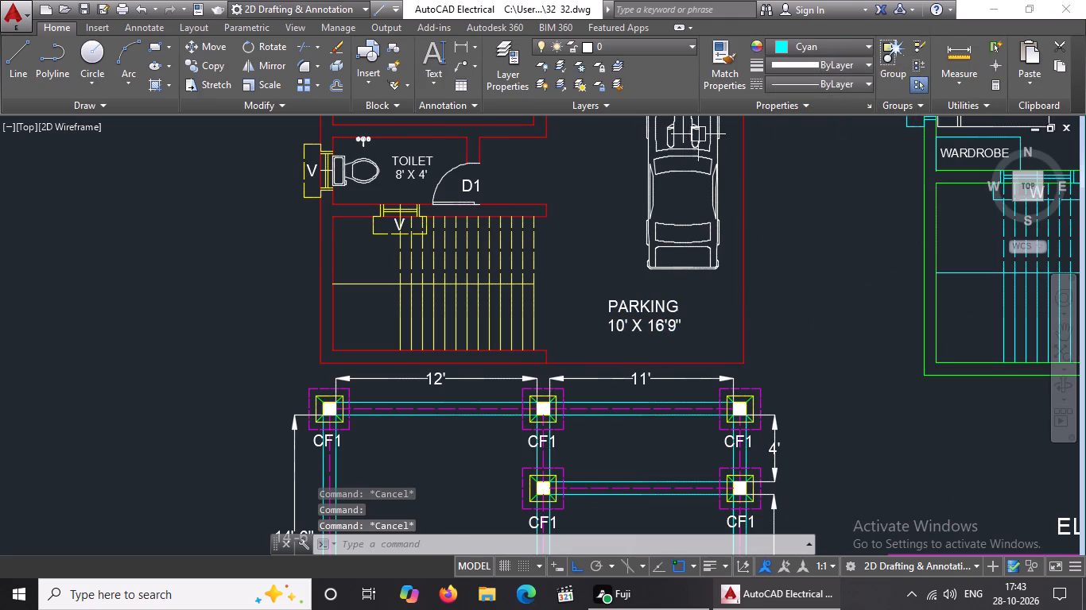
Set the color of both V labels at the ground floor toilet's ventilators, stair side and outer wall, to Cyan.
{"action": "scroll", "coordinate": [391, 217], "scroll_direction": "up", "scroll_amount": 3}
{"action": "left_click", "coordinate": [399, 237]}
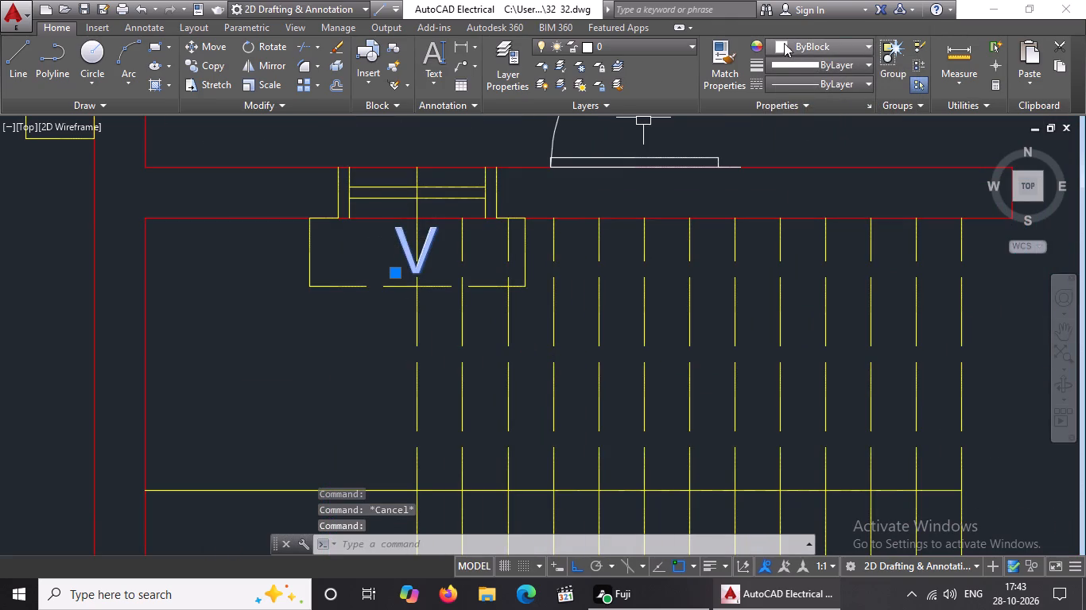
{"action": "left_click", "coordinate": [857, 48]}
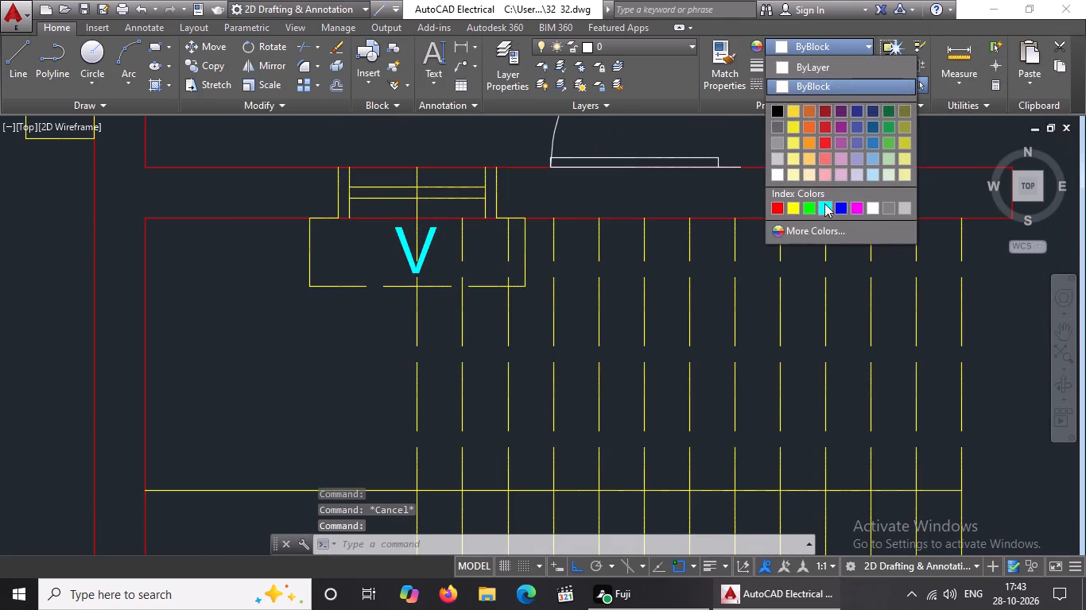
{"action": "left_click", "coordinate": [824, 203]}
{"action": "scroll", "coordinate": [760, 447], "scroll_direction": "down", "scroll_amount": 3}
{"action": "key", "text": "Escape"}
{"action": "scroll", "coordinate": [624, 373], "scroll_direction": "up", "scroll_amount": 2}
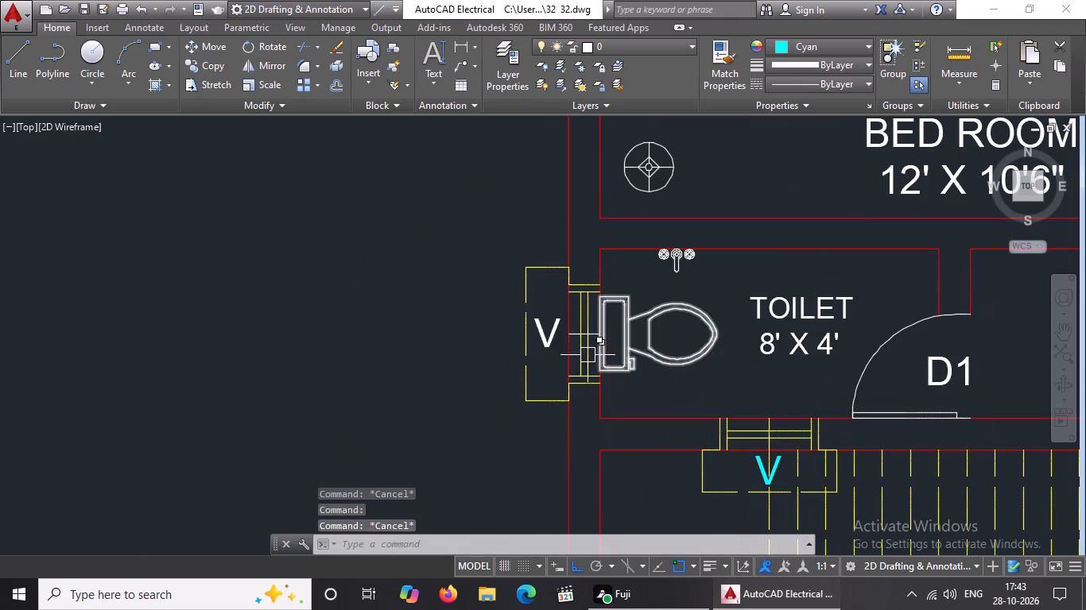
{"action": "left_click", "coordinate": [556, 335]}
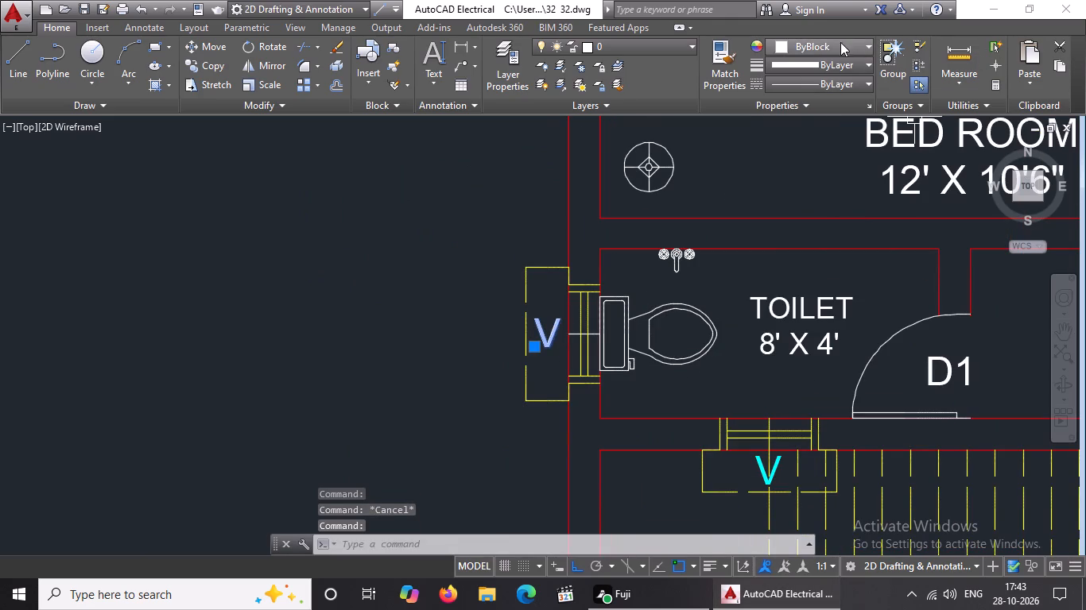
{"action": "left_click", "coordinate": [836, 41]}
{"action": "left_click", "coordinate": [826, 207]}
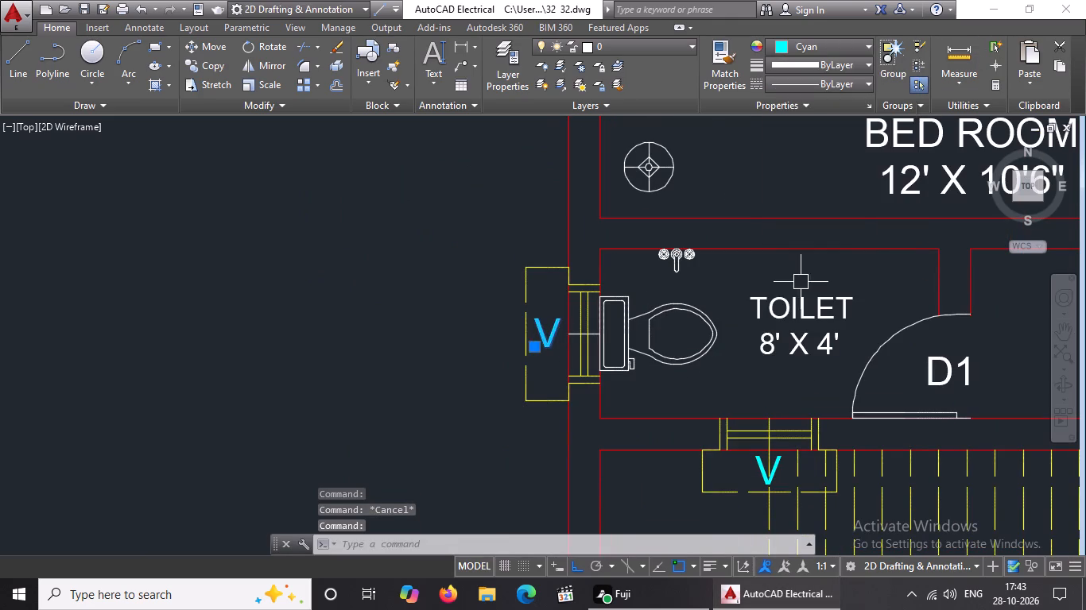
{"action": "key", "text": "Escape"}
Set the color of the ground floor toilet's D1 door label and the main door's MD label to Cyan.
{"action": "scroll", "coordinate": [713, 322], "scroll_direction": "down", "scroll_amount": 3}
{"action": "scroll", "coordinate": [768, 338], "scroll_direction": "up", "scroll_amount": 2}
{"action": "left_click", "coordinate": [769, 337]}
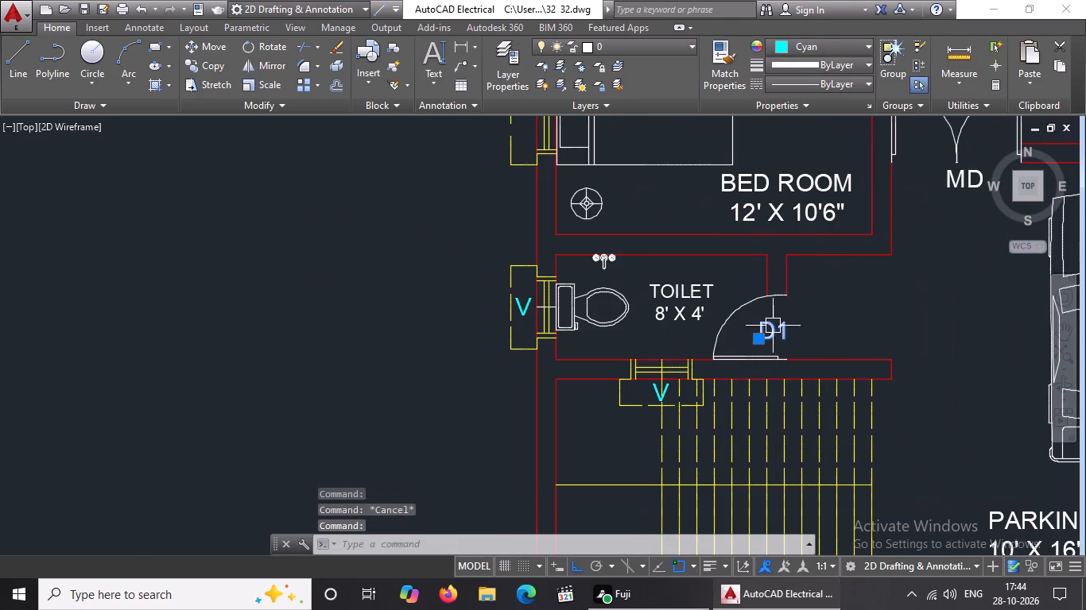
{"action": "left_click", "coordinate": [818, 44]}
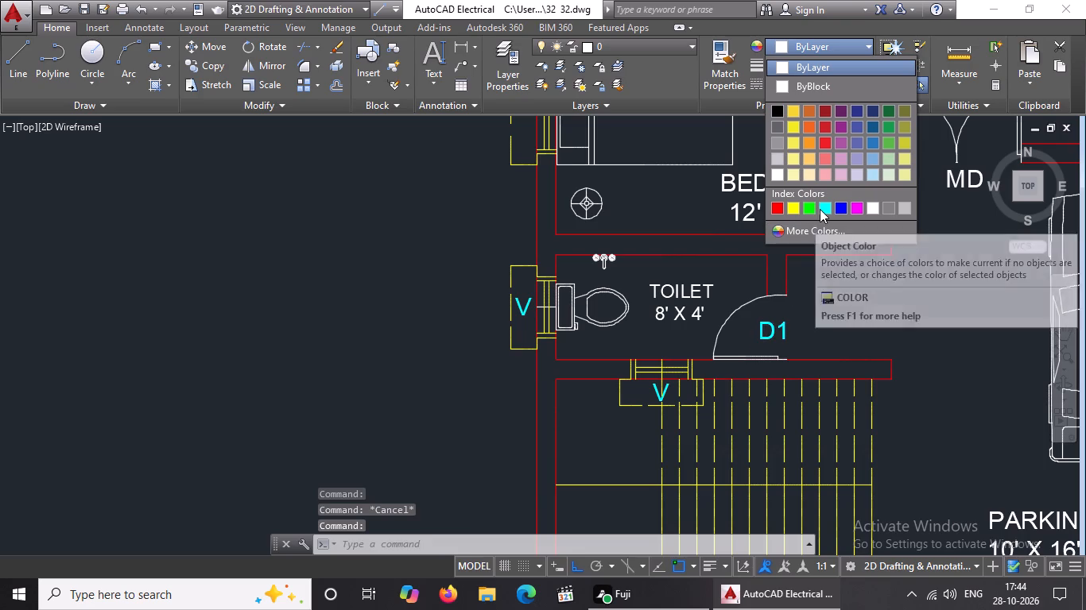
{"action": "left_click", "coordinate": [820, 207]}
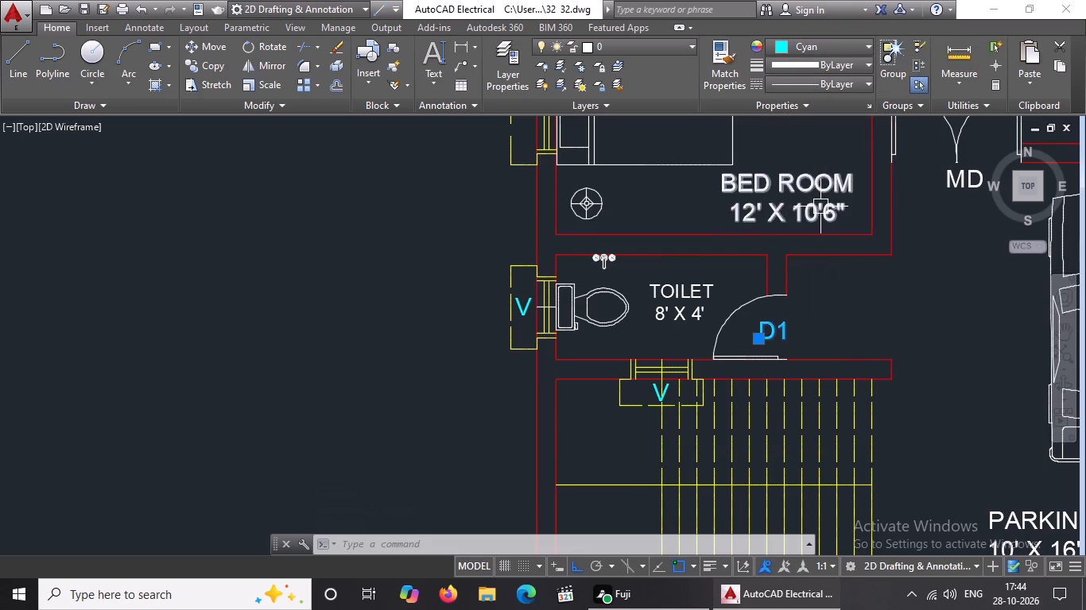
{"action": "key", "text": "Escape"}
{"action": "scroll", "coordinate": [830, 412], "scroll_direction": "down", "scroll_amount": 2}
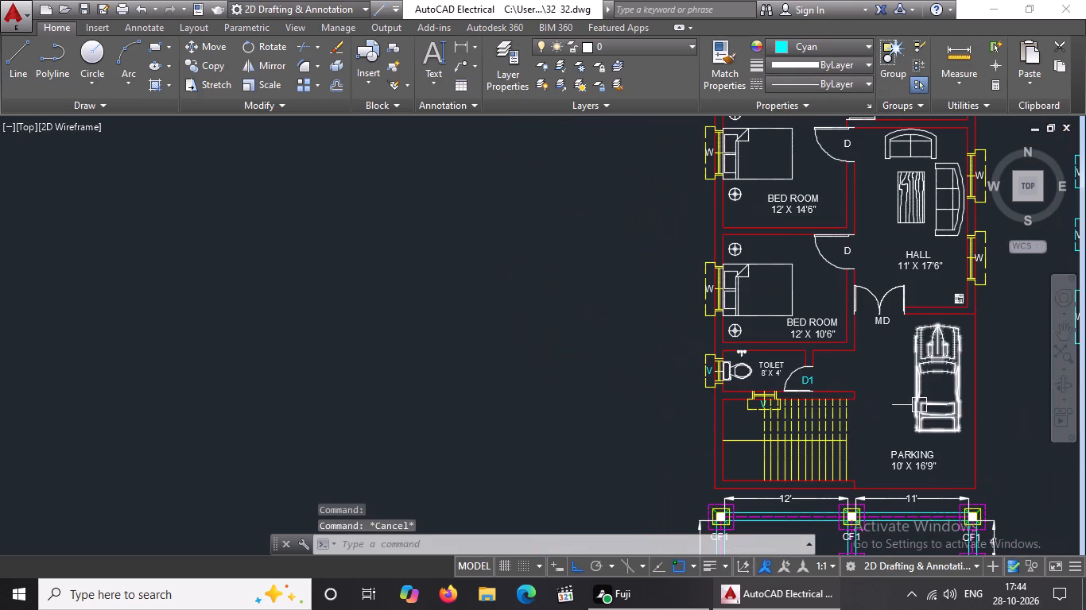
{"action": "scroll", "coordinate": [885, 320], "scroll_direction": "up", "scroll_amount": 2}
{"action": "left_click", "coordinate": [885, 320]}
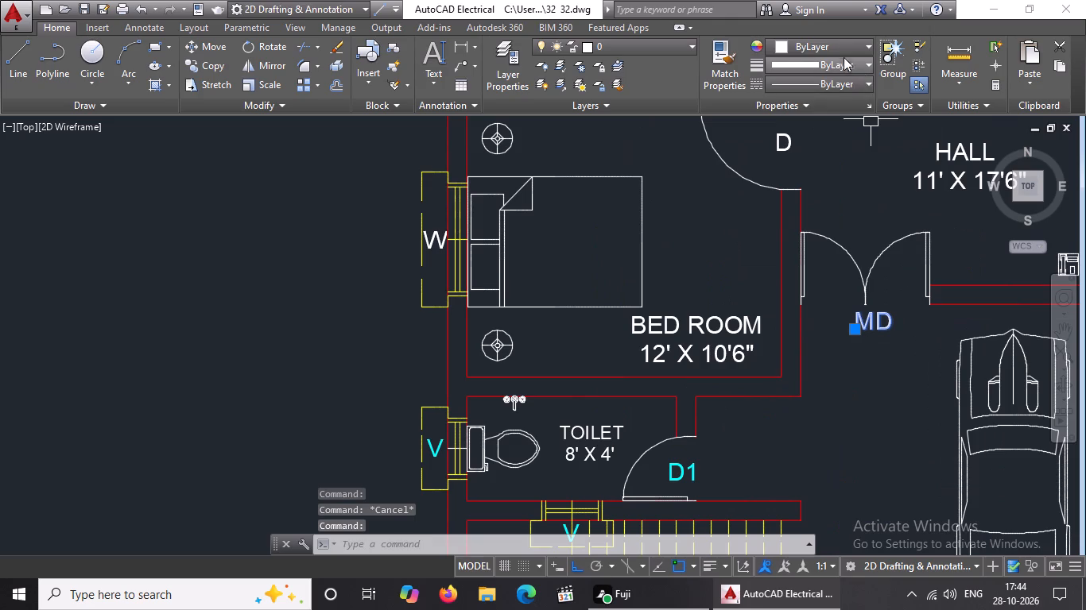
{"action": "left_click", "coordinate": [842, 49]}
{"action": "left_click", "coordinate": [822, 207]}
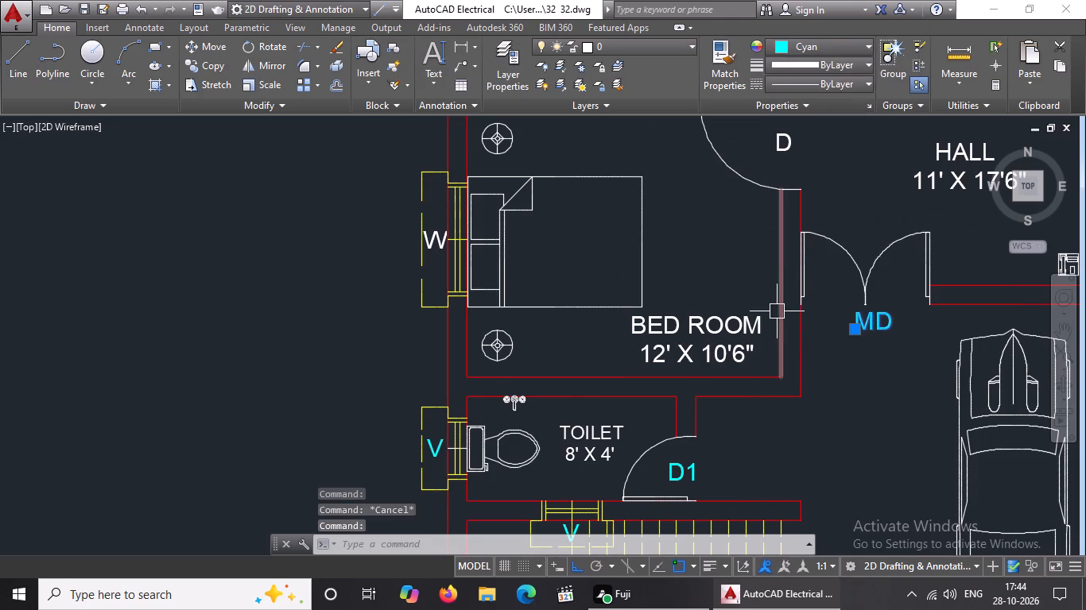
{"action": "key", "text": "Escape"}
{"action": "key", "text": "Escape"}
Set the color of the two W window labels along the ground floor hall's outer wall to Cyan.
{"action": "scroll", "coordinate": [725, 365], "scroll_direction": "down", "scroll_amount": 2}
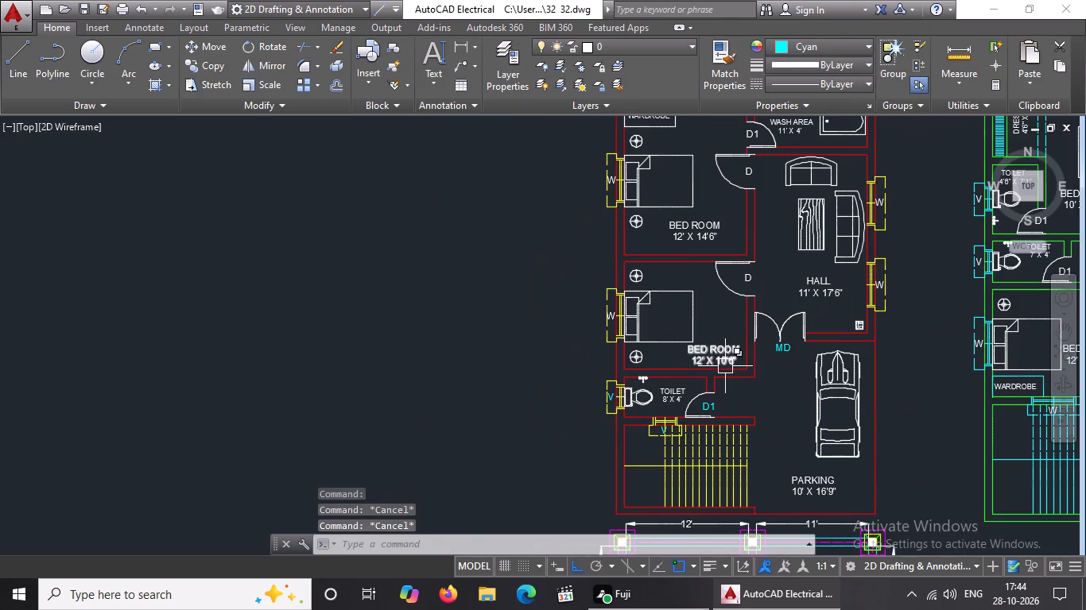
{"action": "scroll", "coordinate": [896, 301], "scroll_direction": "up", "scroll_amount": 2}
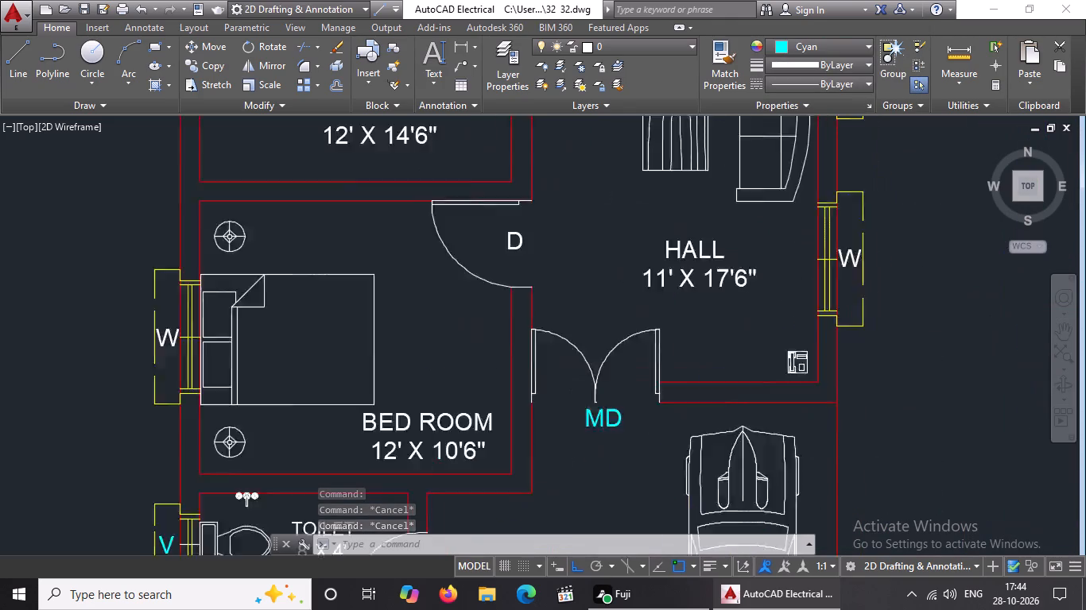
{"action": "scroll", "coordinate": [896, 301], "scroll_direction": "up", "scroll_amount": 1}
{"action": "left_click", "coordinate": [821, 236]}
{"action": "left_click", "coordinate": [818, 48]}
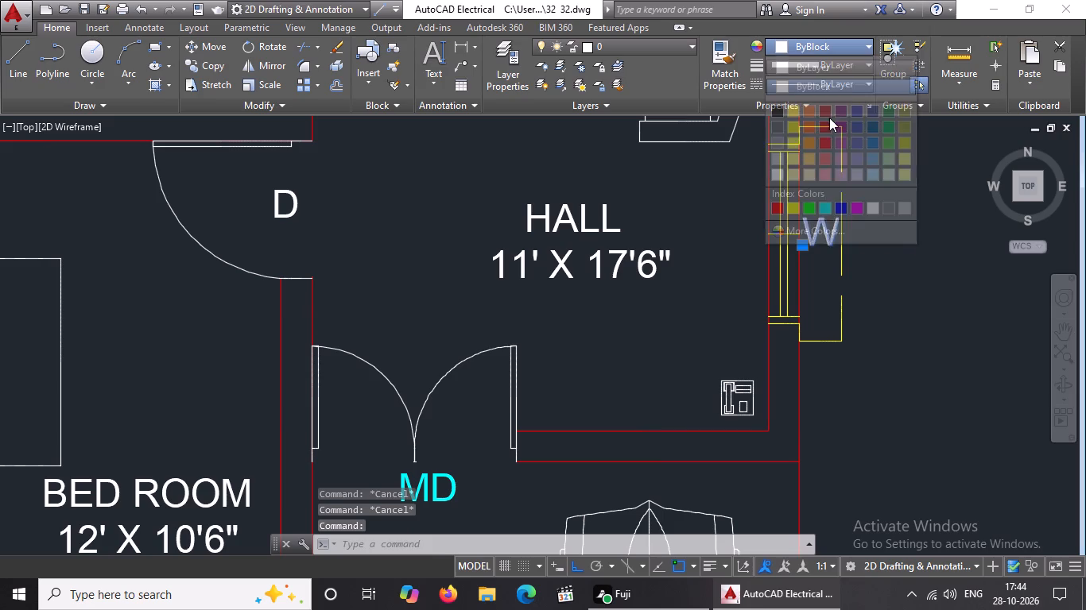
{"action": "left_click", "coordinate": [822, 207]}
{"action": "scroll", "coordinate": [805, 314], "scroll_direction": "down", "scroll_amount": 2}
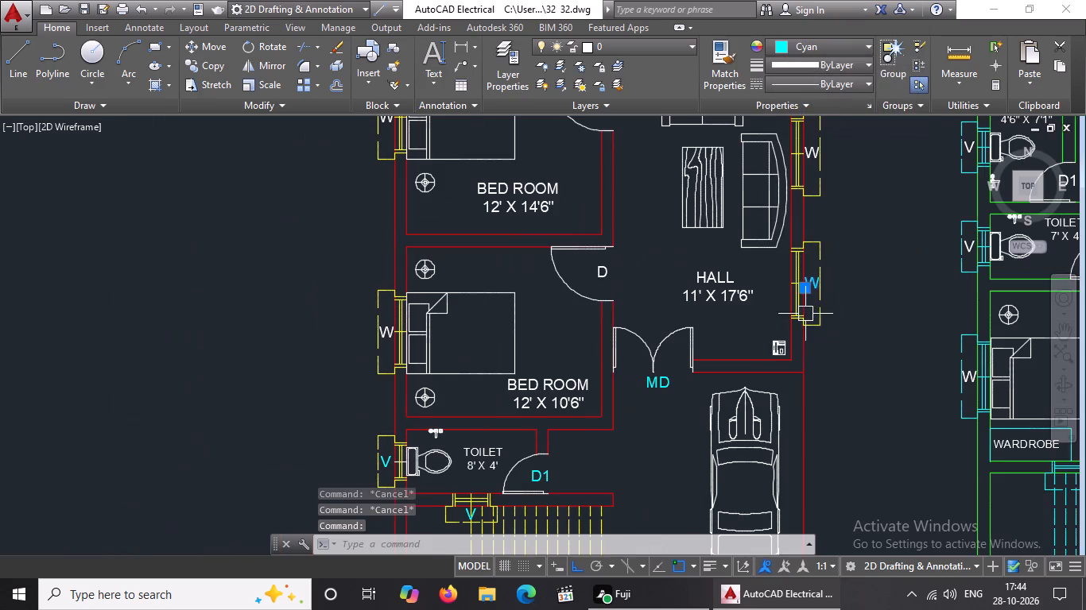
{"action": "key", "text": "Escape"}
{"action": "scroll", "coordinate": [826, 118], "scroll_direction": "up", "scroll_amount": 2}
{"action": "left_click", "coordinate": [787, 204]}
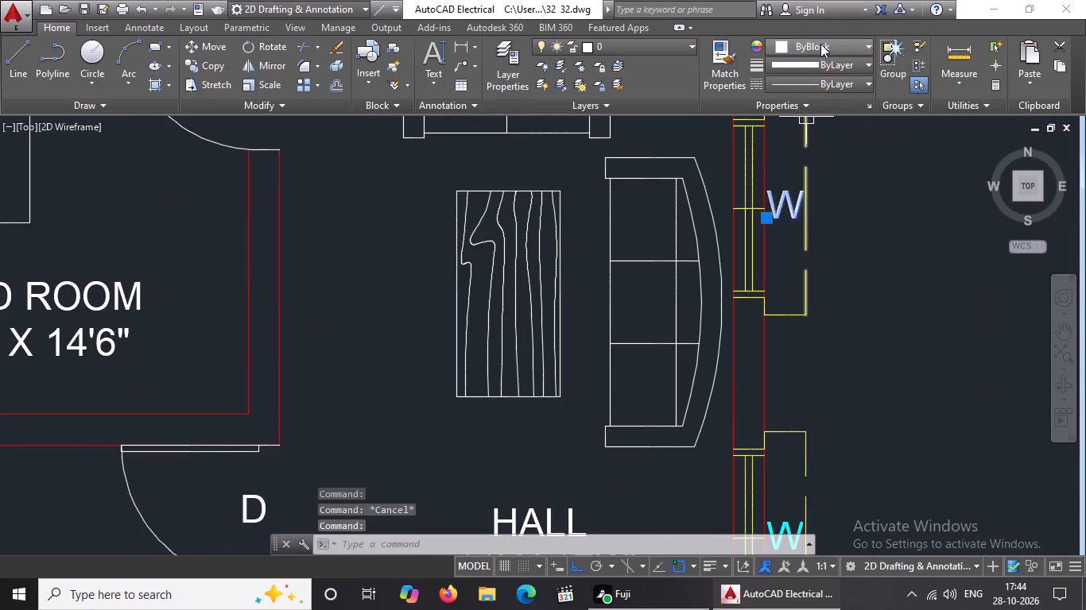
{"action": "left_click", "coordinate": [820, 44]}
{"action": "left_click", "coordinate": [825, 204]}
{"action": "scroll", "coordinate": [816, 350], "scroll_direction": "down", "scroll_amount": 4}
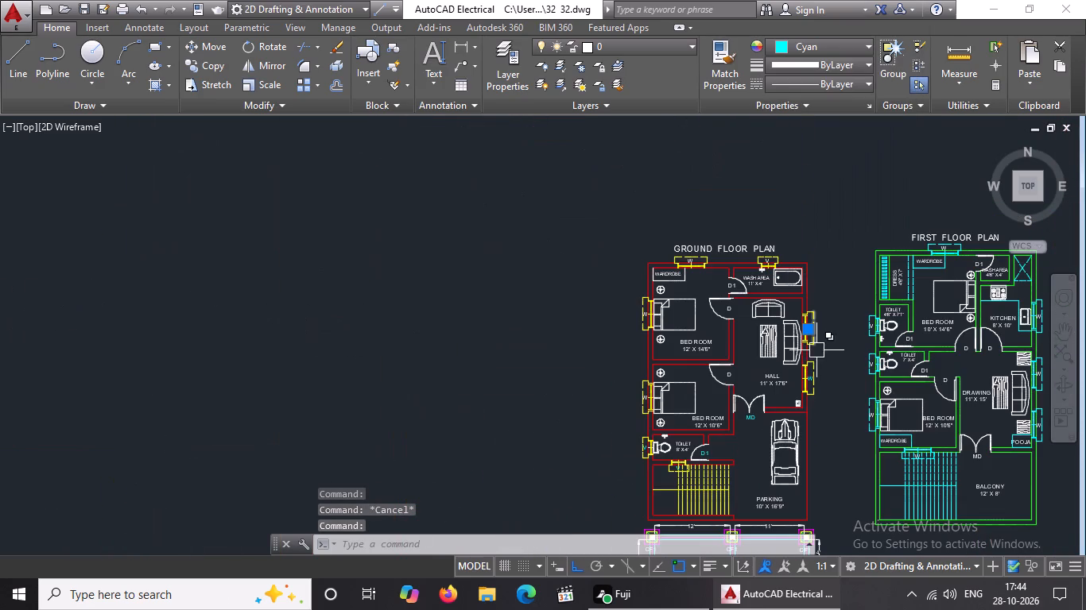
{"action": "key", "text": "Escape"}
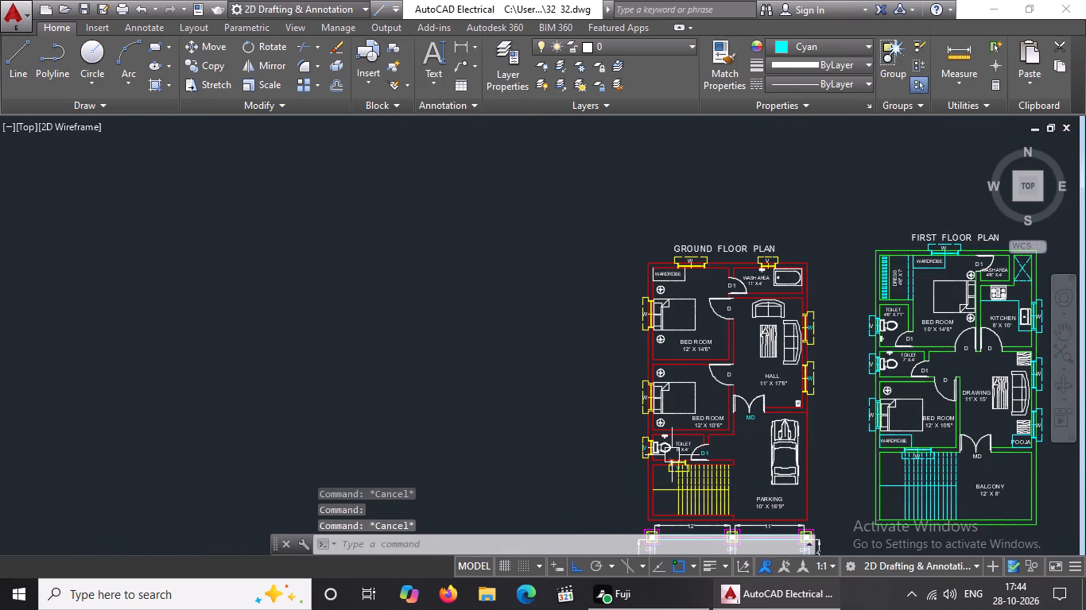
Set the color of the W window label and D door label of the ground floor's 12' X 10'6" bedroom to Cyan.
{"action": "scroll", "coordinate": [674, 438], "scroll_direction": "up", "scroll_amount": 2}
{"action": "scroll", "coordinate": [561, 346], "scroll_direction": "up", "scroll_amount": 2}
{"action": "left_click", "coordinate": [637, 332]}
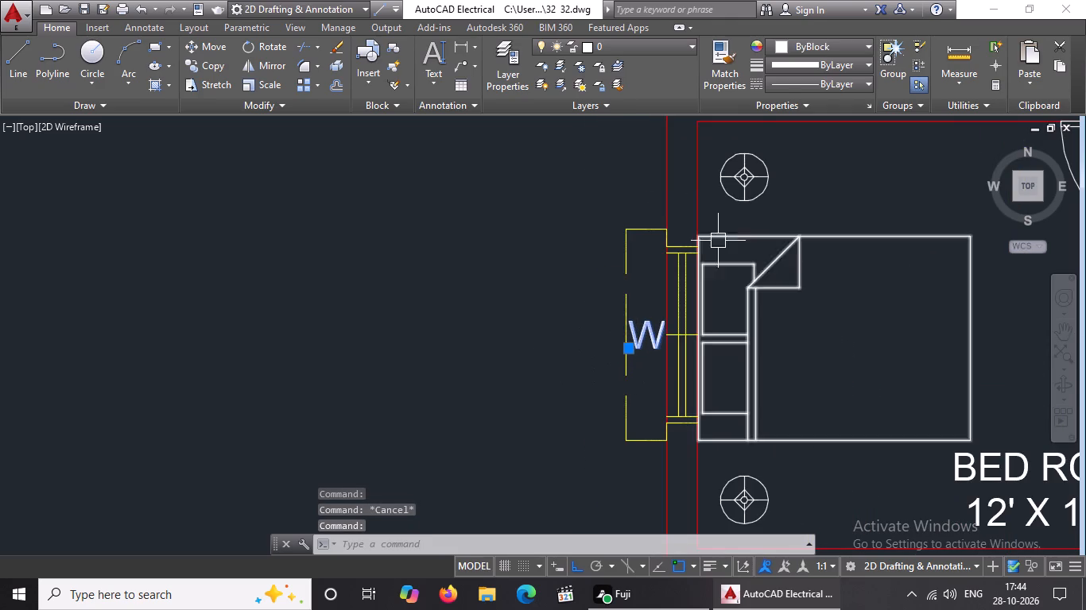
{"action": "left_click", "coordinate": [820, 46]}
{"action": "left_click", "coordinate": [823, 206]}
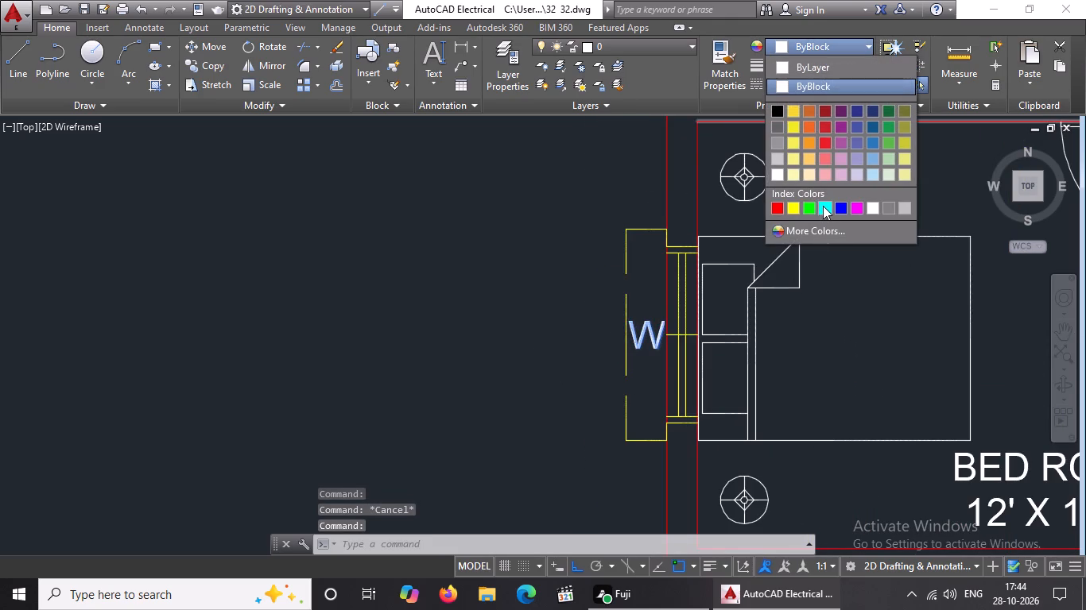
{"action": "scroll", "coordinate": [766, 317], "scroll_direction": "down", "scroll_amount": 3}
{"action": "key", "text": "Escape"}
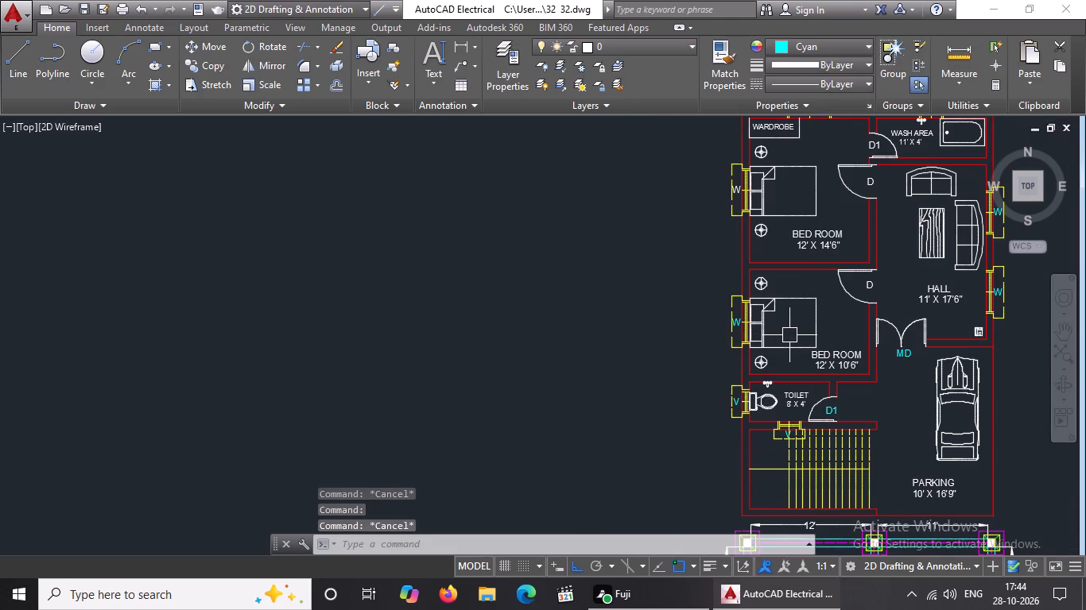
{"action": "scroll", "coordinate": [921, 293], "scroll_direction": "up", "scroll_amount": 2}
{"action": "left_click", "coordinate": [783, 268]}
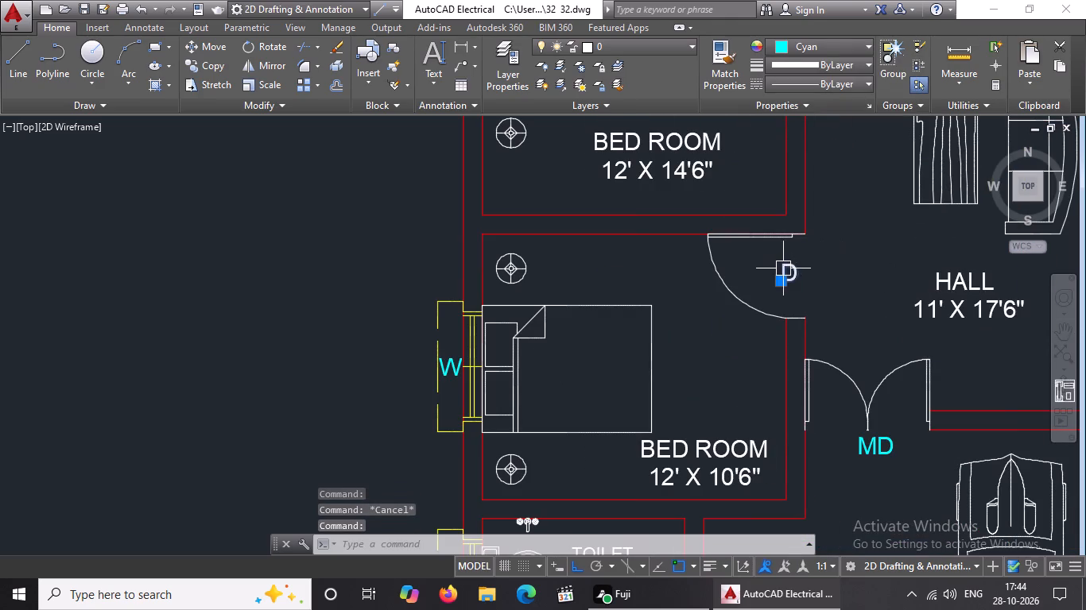
{"action": "left_click", "coordinate": [825, 46]}
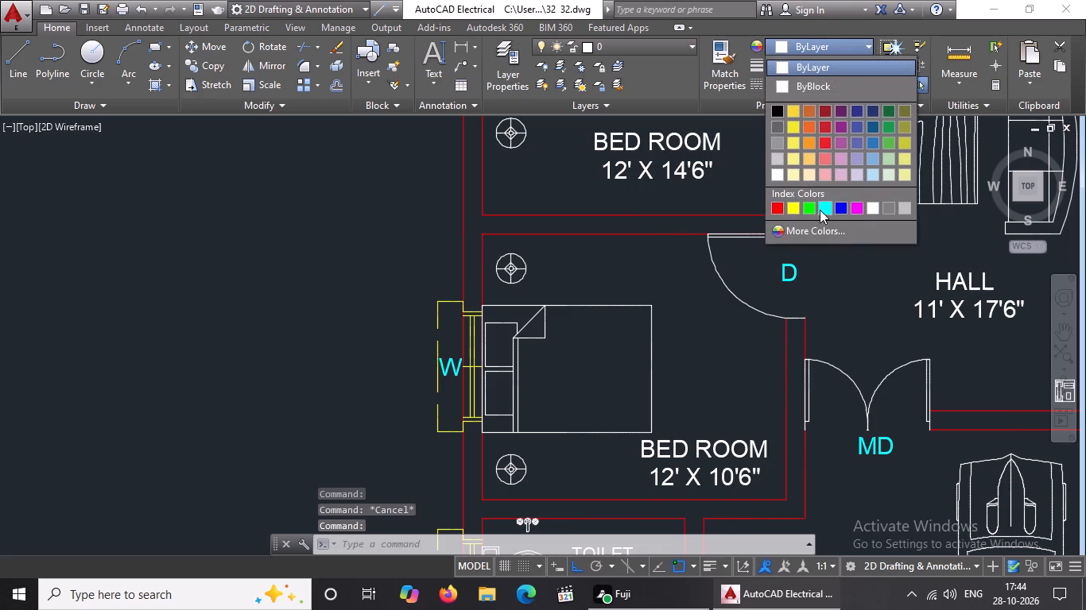
{"action": "left_click", "coordinate": [824, 206]}
{"action": "scroll", "coordinate": [809, 355], "scroll_direction": "down", "scroll_amount": 4}
{"action": "key", "text": "Escape"}
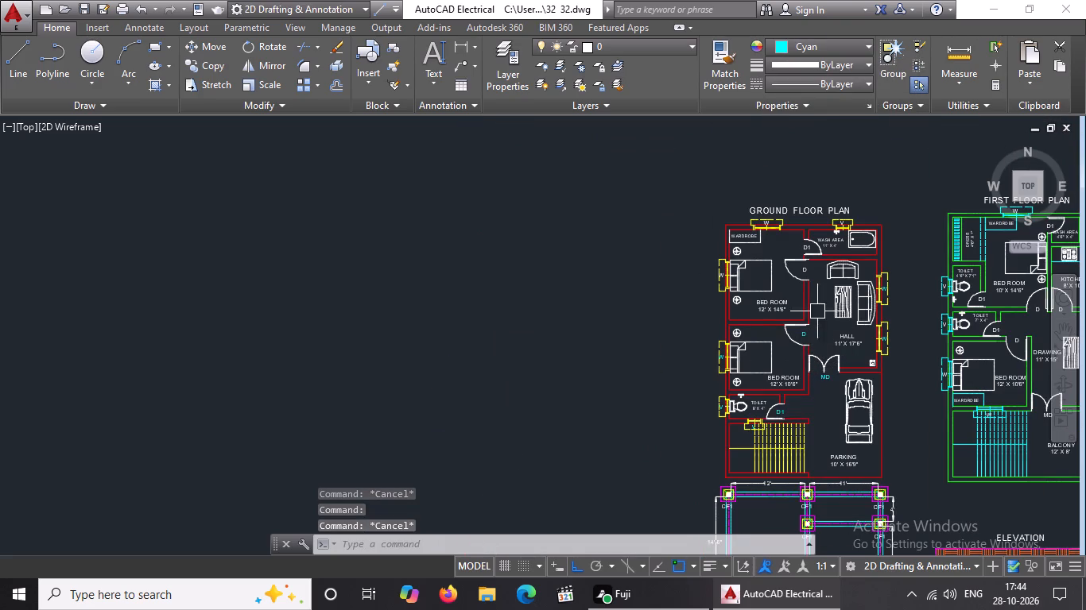
Set the color of the 12' X 14'6" bedroom's D door label and the wash area's D1 label to Cyan.
{"action": "scroll", "coordinate": [809, 278], "scroll_direction": "up", "scroll_amount": 2}
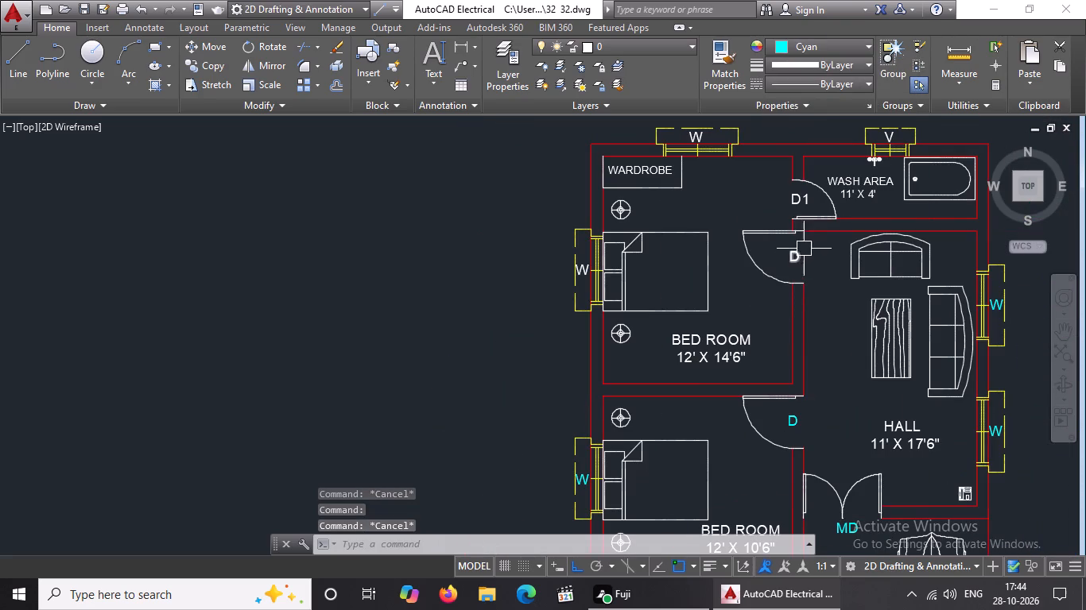
{"action": "left_click", "coordinate": [793, 252]}
{"action": "left_click", "coordinate": [813, 44]}
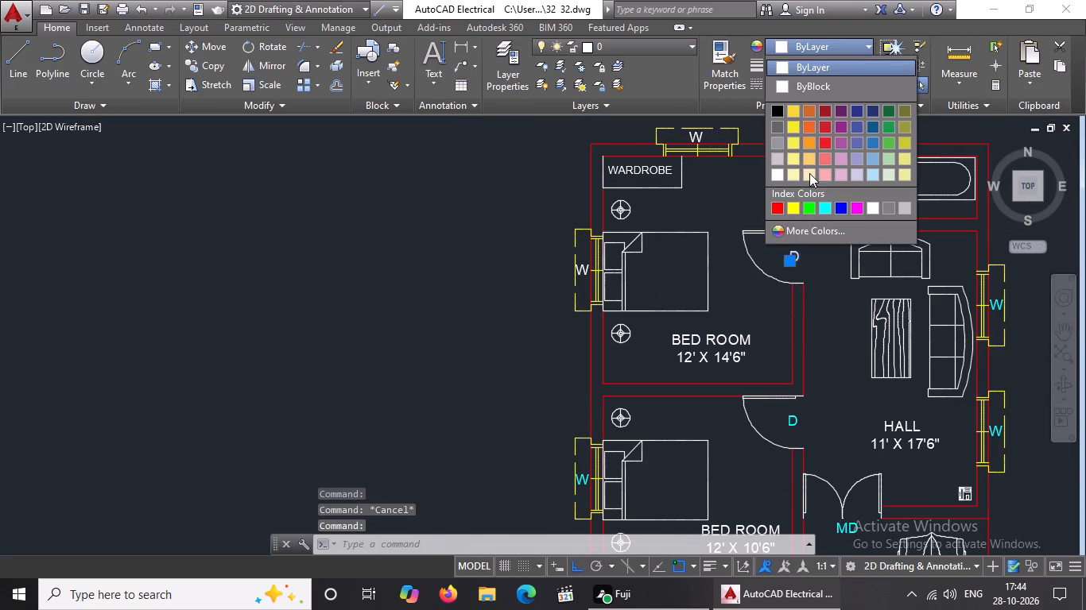
{"action": "left_click", "coordinate": [825, 204]}
{"action": "key", "text": "Escape"}
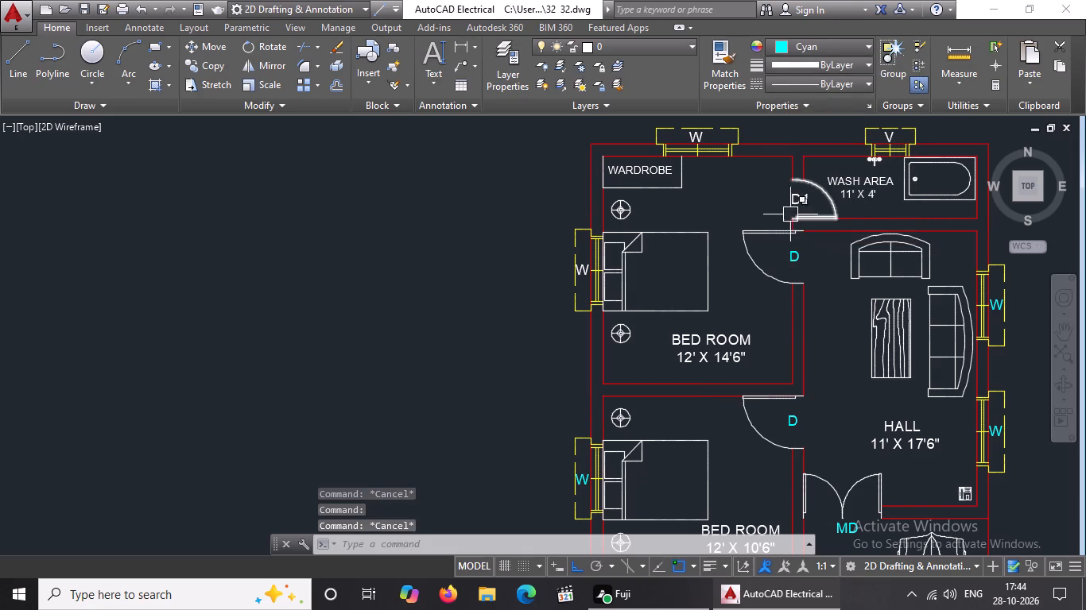
{"action": "left_click", "coordinate": [801, 203]}
{"action": "left_click", "coordinate": [828, 43]}
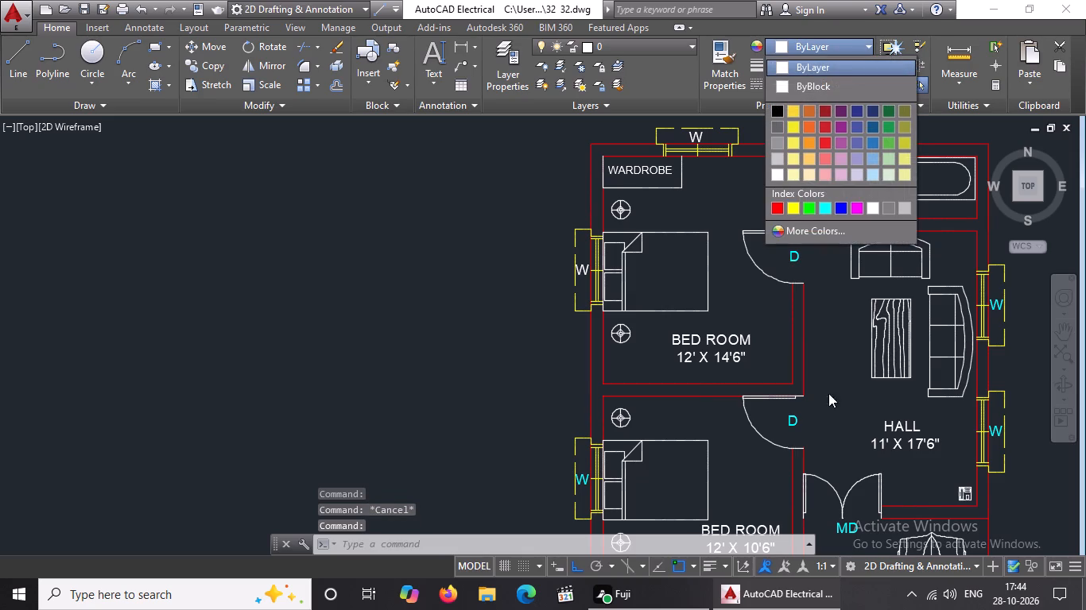
{"action": "left_click", "coordinate": [827, 207]}
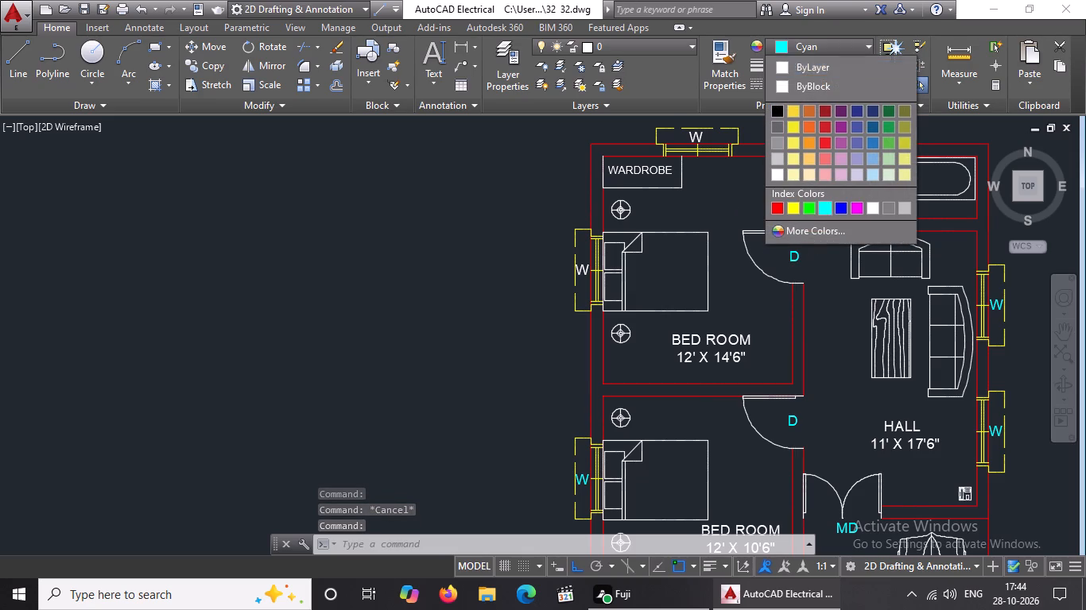
{"action": "key", "text": "Escape"}
Set the color of the W window label beside the bed in the 12' X 14'6" bedroom to Cyan.
{"action": "scroll", "coordinate": [572, 276], "scroll_direction": "up", "scroll_amount": 2}
{"action": "left_click", "coordinate": [587, 263]}
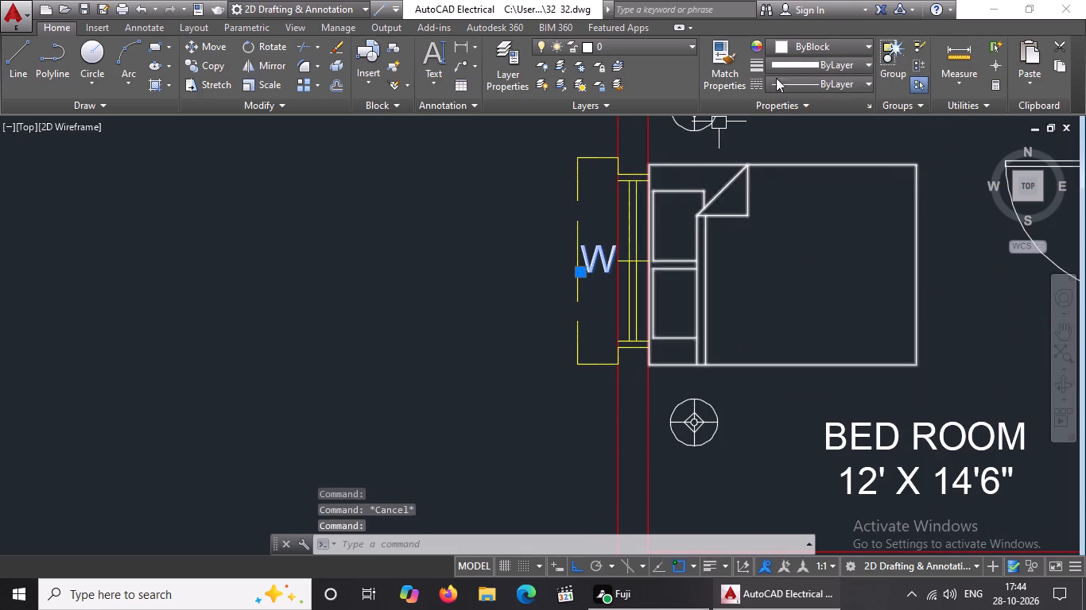
{"action": "left_click", "coordinate": [799, 48]}
{"action": "left_click", "coordinate": [824, 205]}
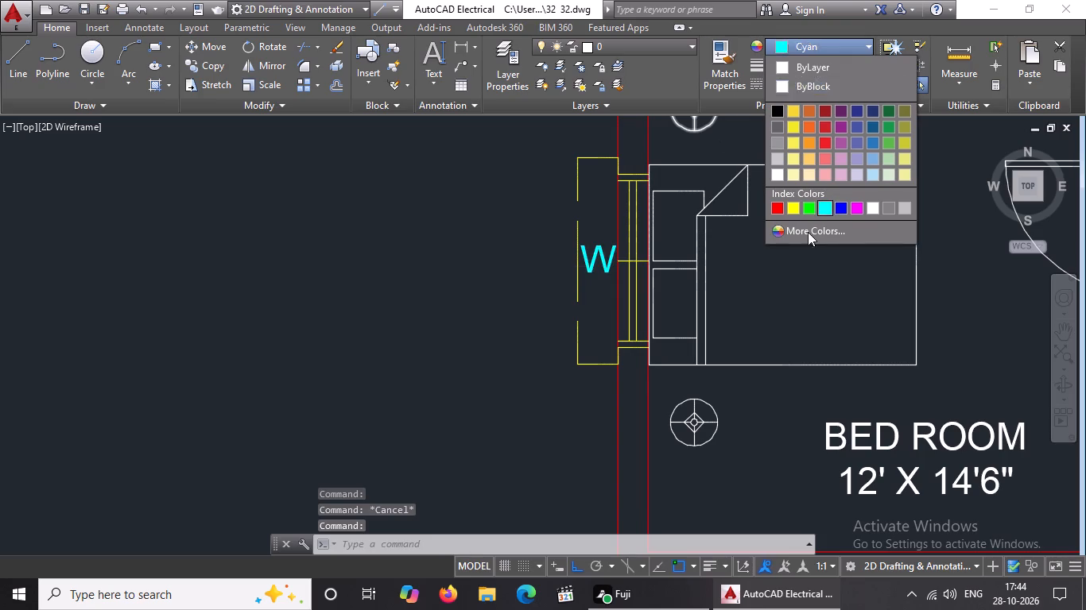
{"action": "scroll", "coordinate": [725, 275], "scroll_direction": "down", "scroll_amount": 3}
{"action": "key", "text": "Escape"}
Set the color of the W window label above the ground floor wardrobe and the wash area's V ventilator label to Cyan.
{"action": "scroll", "coordinate": [792, 184], "scroll_direction": "up", "scroll_amount": 3}
{"action": "left_click", "coordinate": [667, 207]}
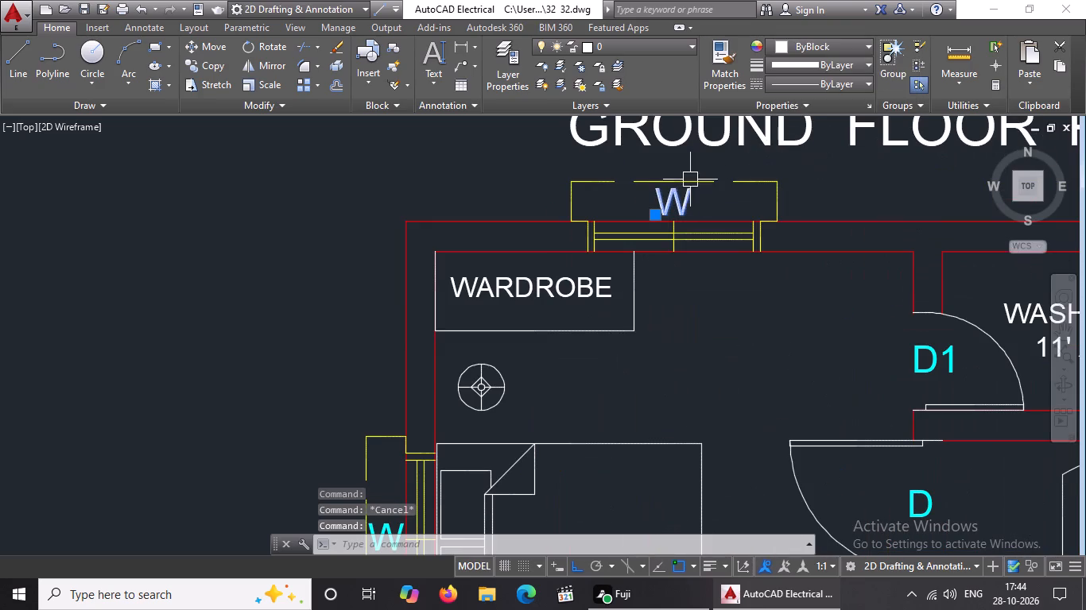
{"action": "left_click", "coordinate": [793, 48]}
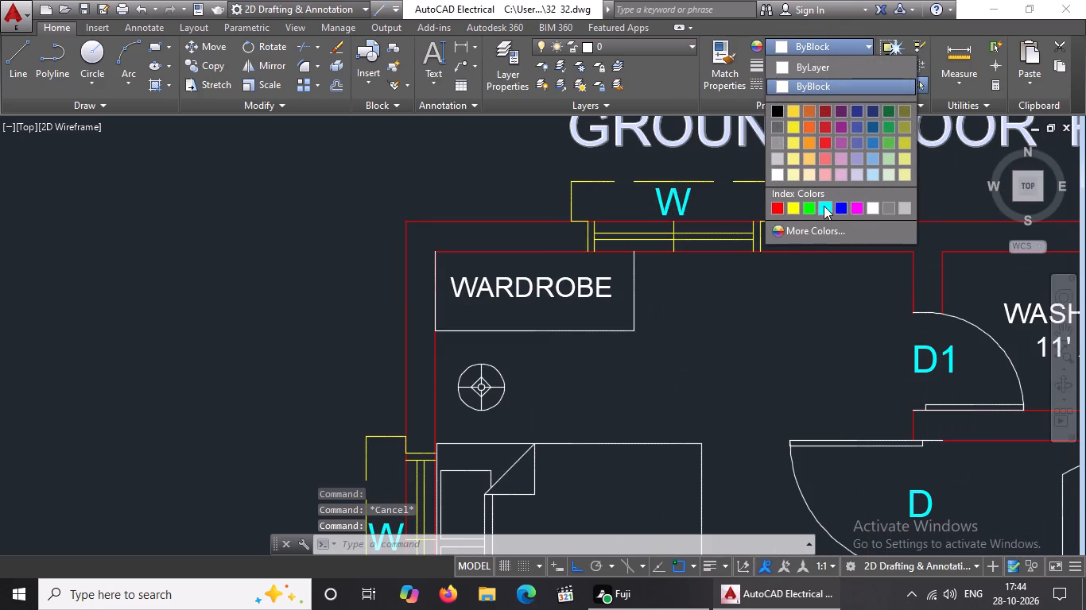
{"action": "left_click", "coordinate": [824, 206]}
{"action": "scroll", "coordinate": [731, 318], "scroll_direction": "down", "scroll_amount": 2}
{"action": "key", "text": "Escape"}
{"action": "scroll", "coordinate": [908, 268], "scroll_direction": "up", "scroll_amount": 3}
{"action": "left_click", "coordinate": [867, 293]}
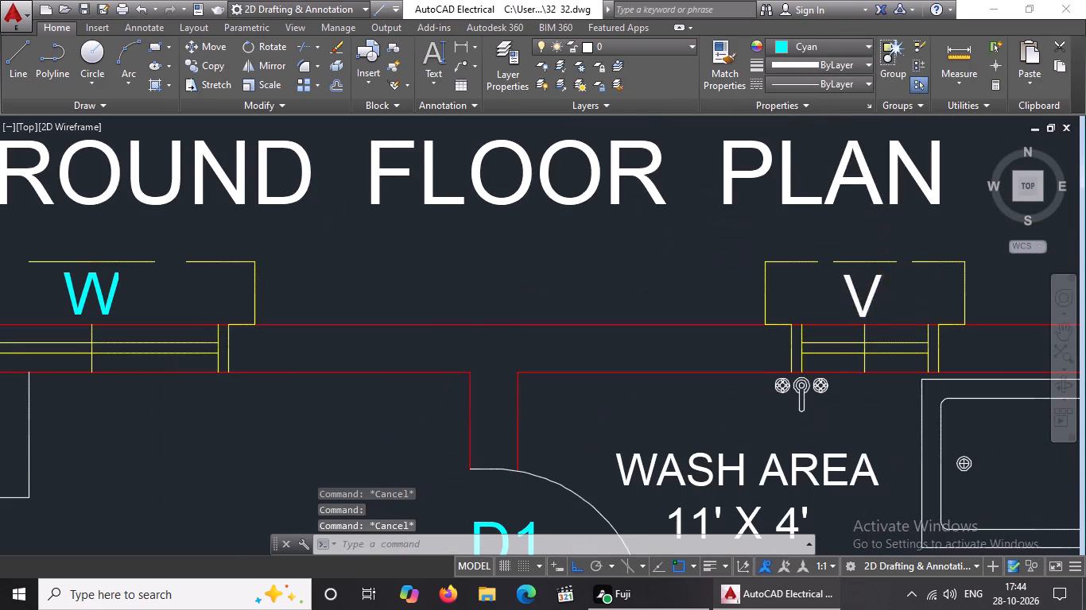
{"action": "left_click", "coordinate": [804, 45]}
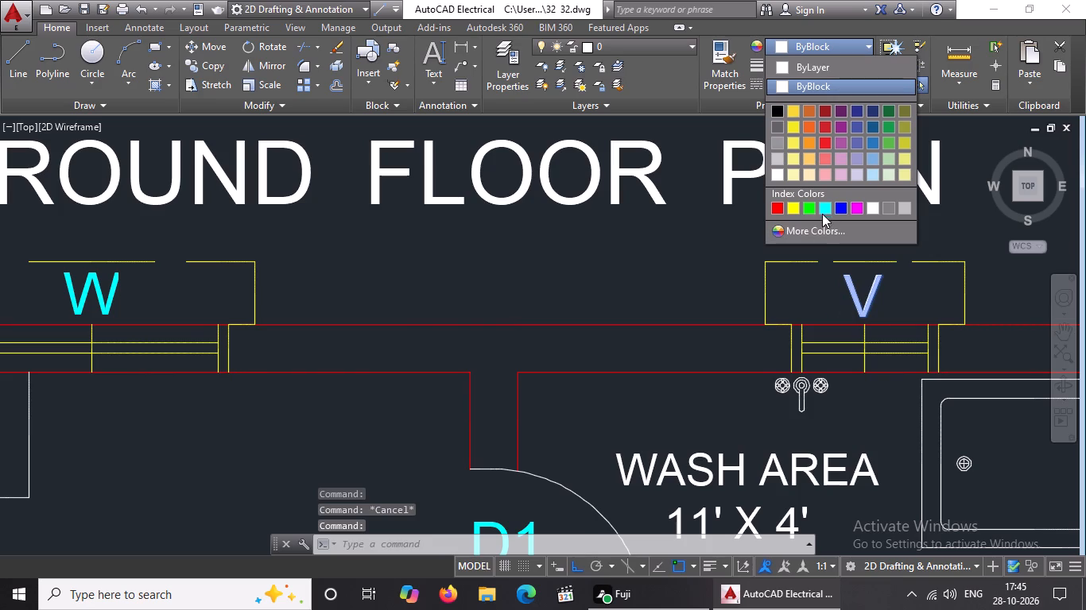
{"action": "left_click", "coordinate": [824, 200]}
{"action": "scroll", "coordinate": [819, 214], "scroll_direction": "down", "scroll_amount": 3}
{"action": "key", "text": "Escape"}
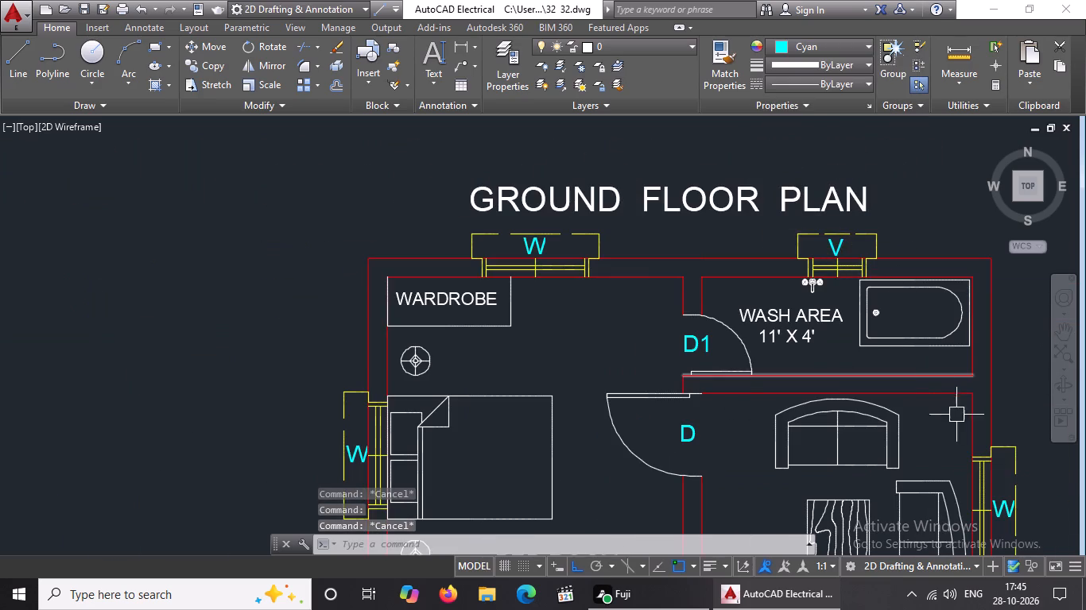
Set the color of the WARDROBE text in the ground floor's 12' X 14'6" bedroom to Cyan.
{"action": "scroll", "coordinate": [919, 374], "scroll_direction": "down", "scroll_amount": 2}
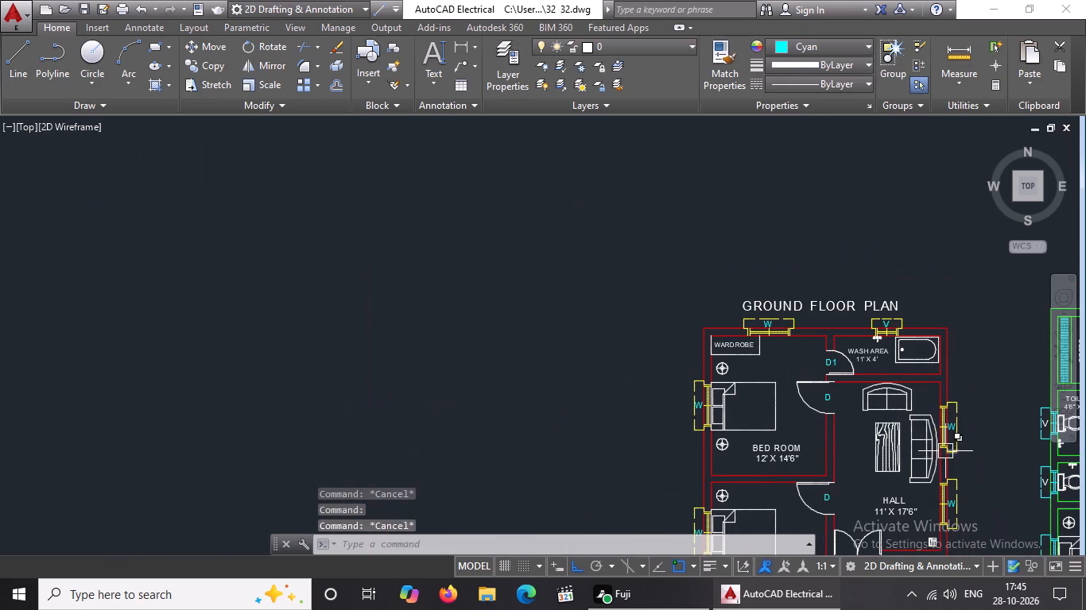
{"action": "scroll", "coordinate": [929, 404], "scroll_direction": "down", "scroll_amount": 4}
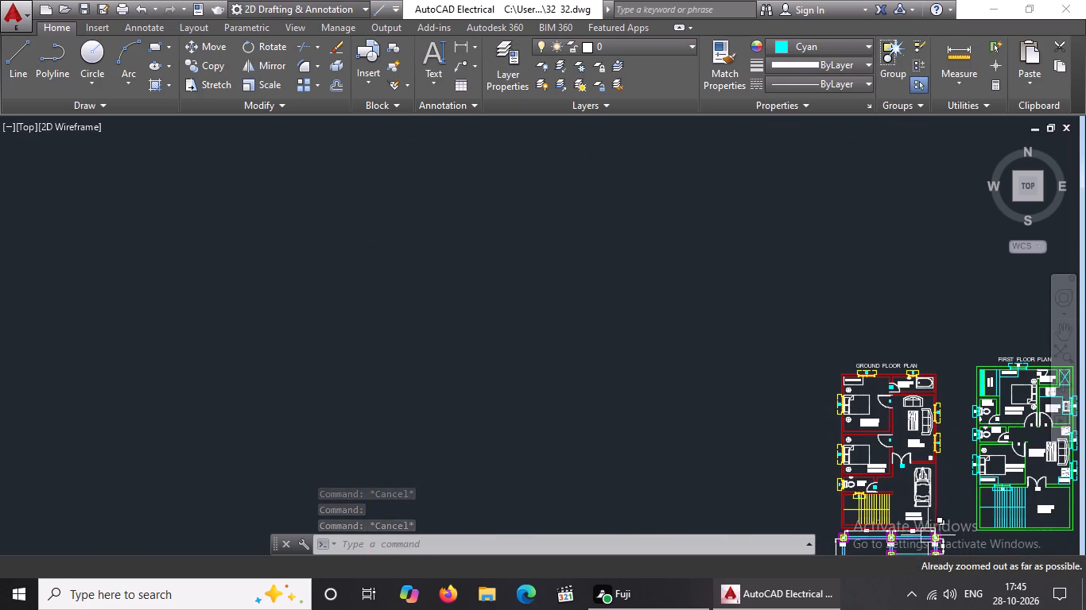
{"action": "scroll", "coordinate": [917, 474], "scroll_direction": "up", "scroll_amount": 1}
{"action": "scroll", "coordinate": [852, 369], "scroll_direction": "down", "scroll_amount": 2}
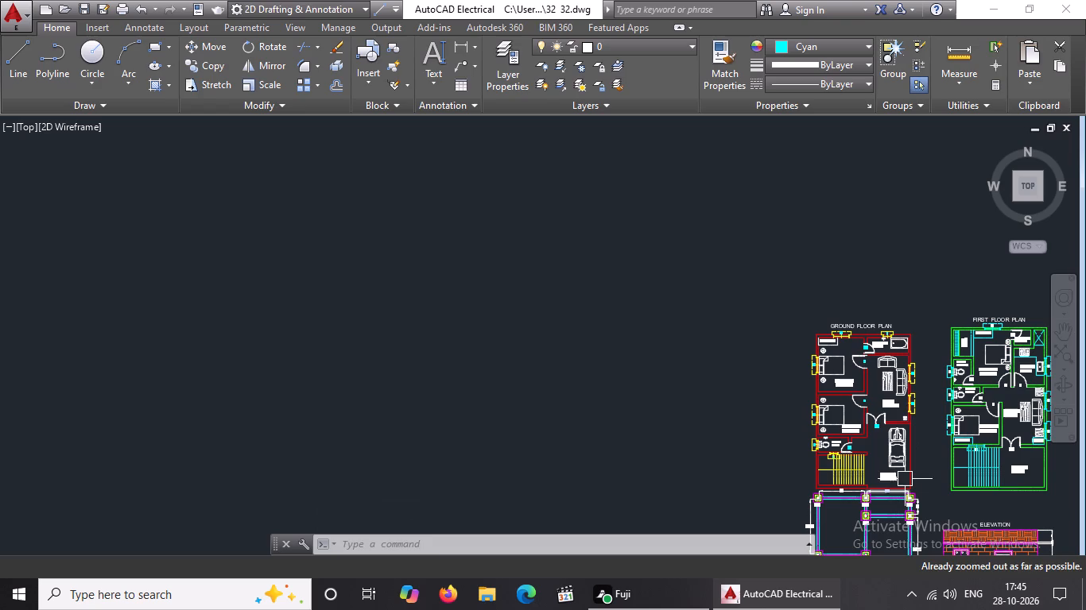
{"action": "scroll", "coordinate": [861, 429], "scroll_direction": "up", "scroll_amount": 1}
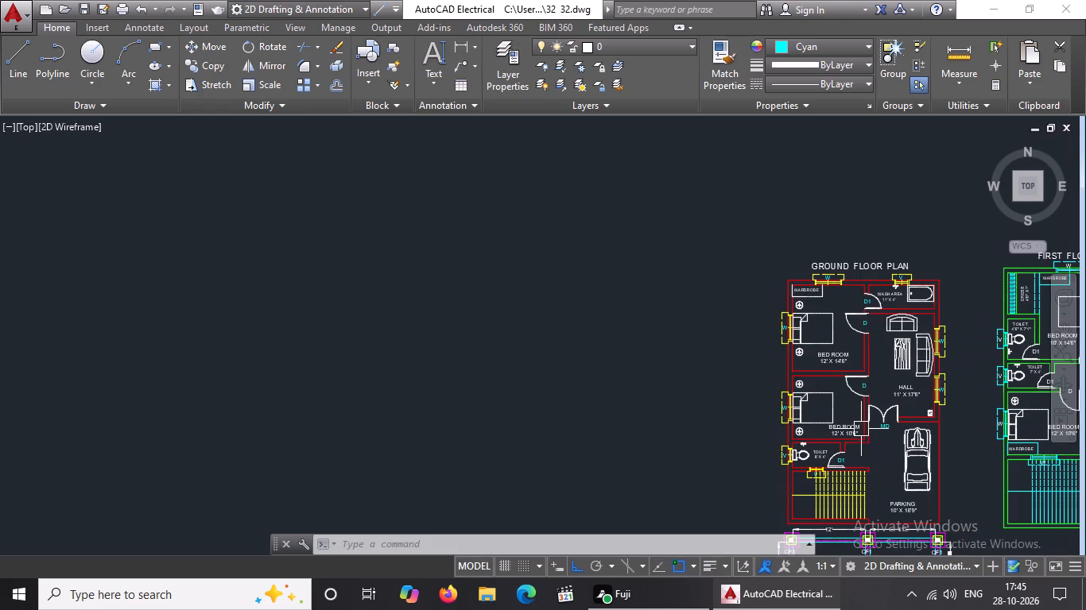
{"action": "scroll", "coordinate": [861, 429], "scroll_direction": "up", "scroll_amount": 1}
{"action": "scroll", "coordinate": [824, 376], "scroll_direction": "down", "scroll_amount": 2}
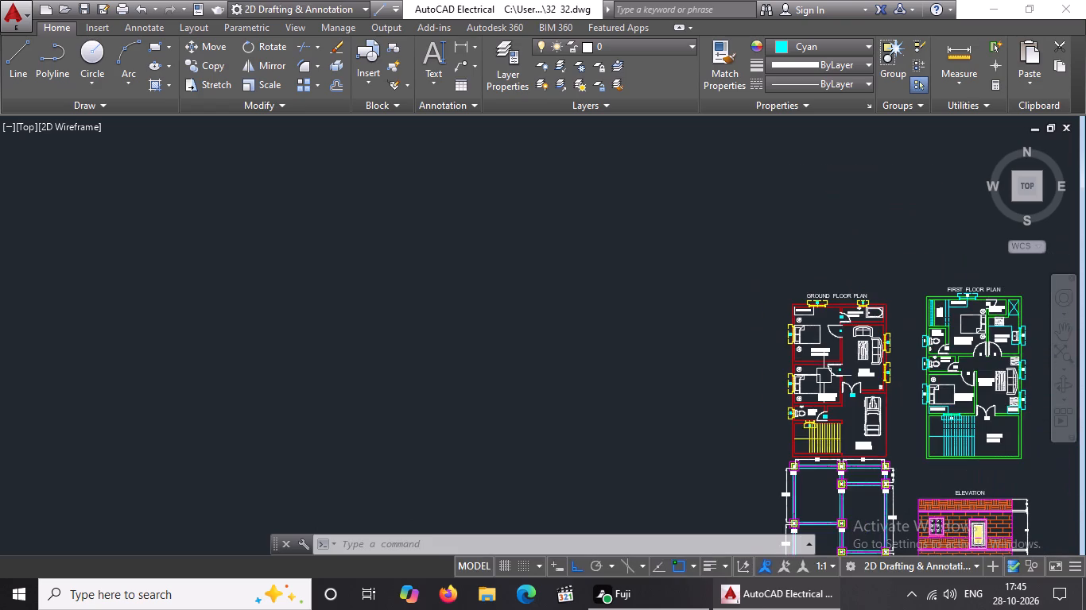
{"action": "scroll", "coordinate": [828, 296], "scroll_direction": "up", "scroll_amount": 5}
{"action": "left_click", "coordinate": [724, 353]}
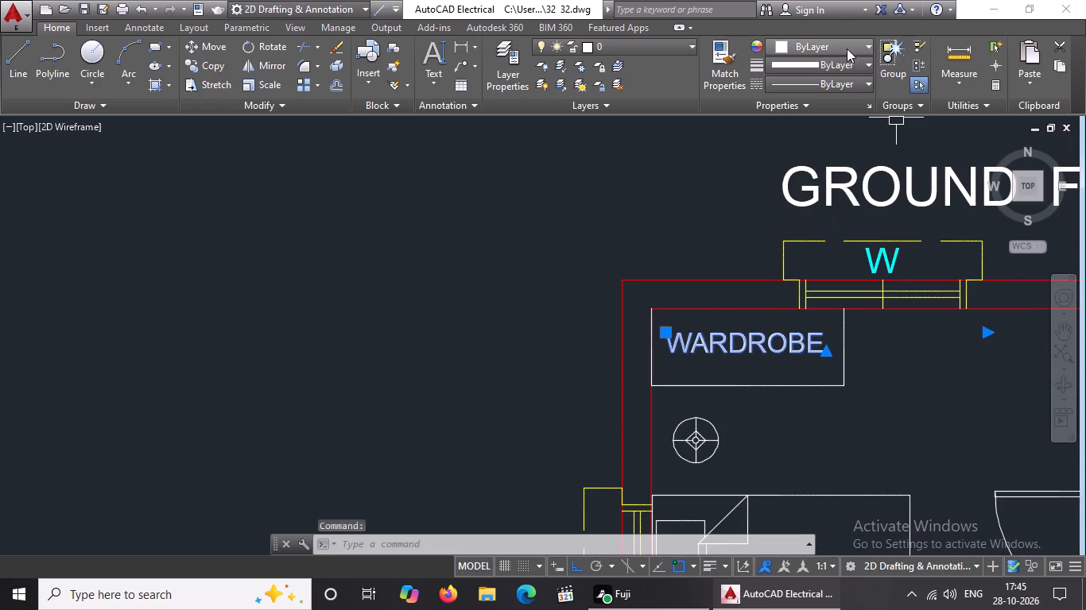
{"action": "left_click", "coordinate": [847, 44]}
{"action": "left_click", "coordinate": [823, 204]}
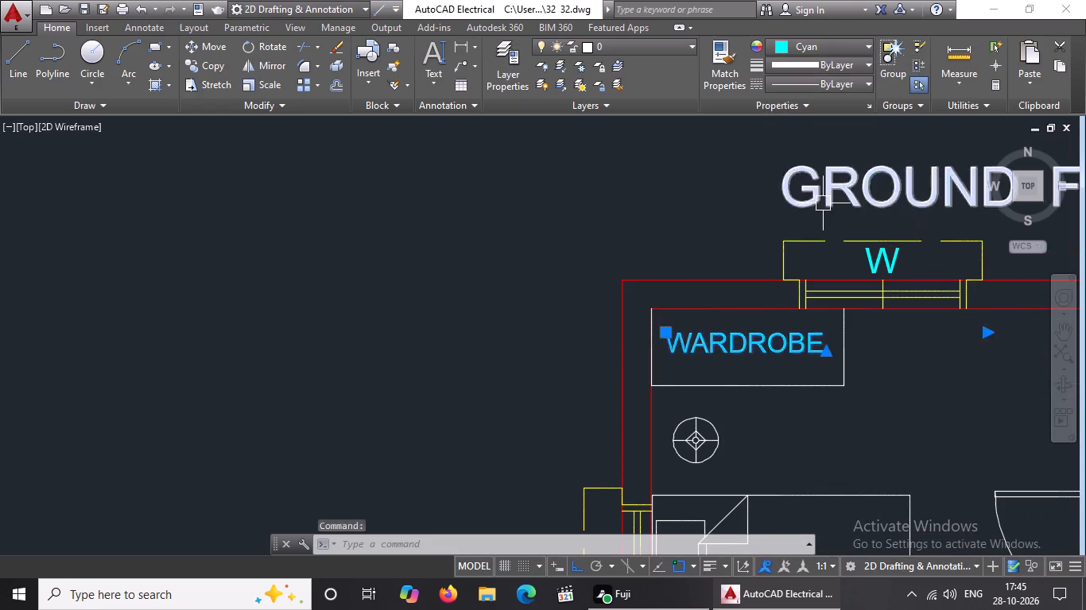
{"action": "scroll", "coordinate": [823, 203], "scroll_direction": "down", "scroll_amount": 4}
{"action": "key", "text": "Escape"}
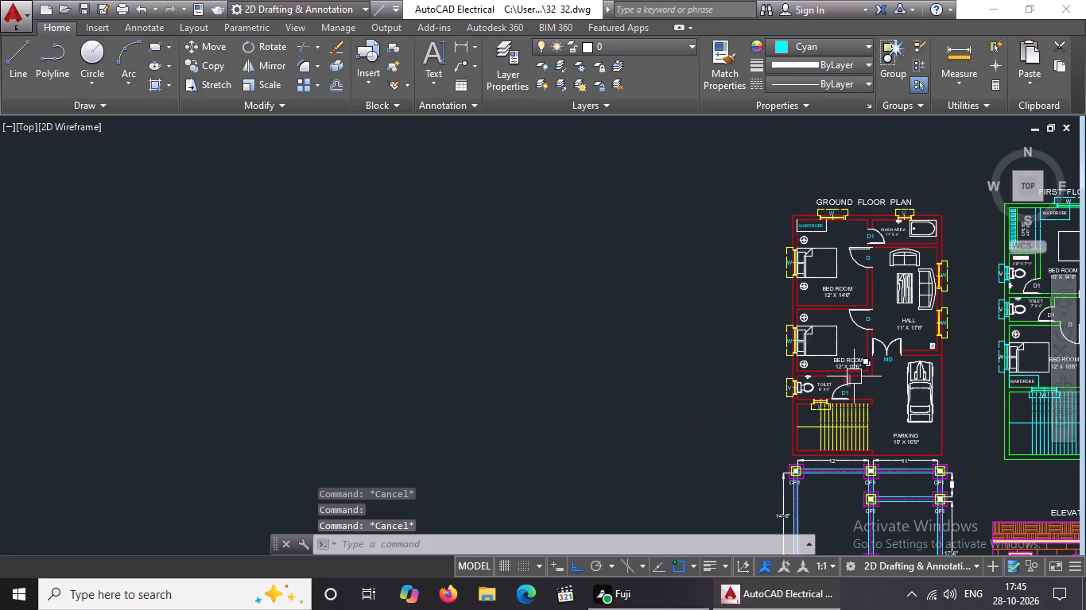
Set the color of the first floor plan's MD door label and POOJA text to Yellow.
{"action": "middle_click_drag", "start_coordinate": [927, 448], "coordinate": [551, 361]}
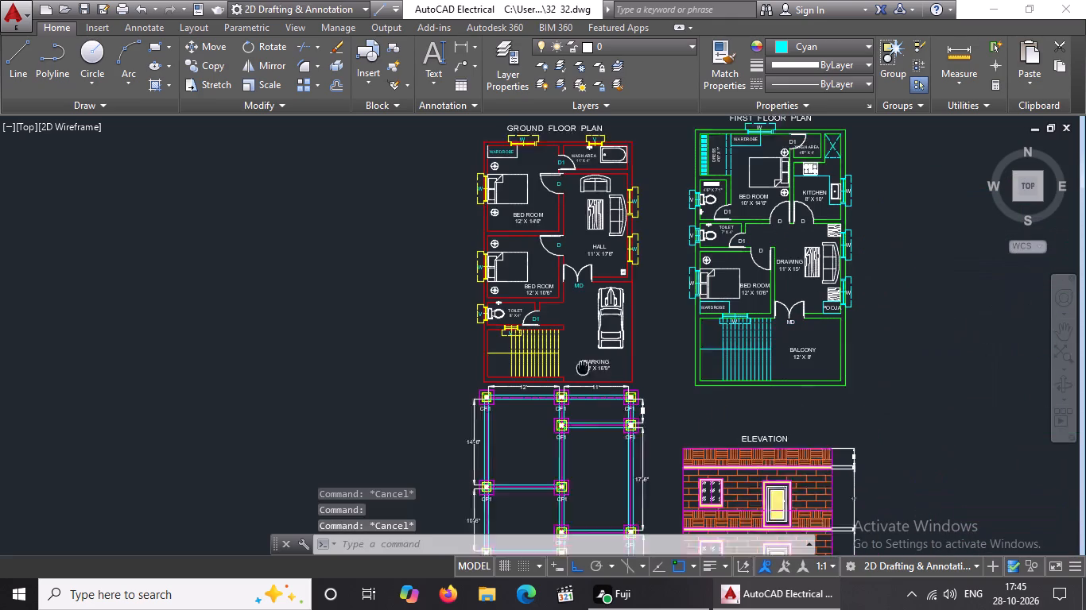
{"action": "middle_click_drag", "start_coordinate": [551, 361], "coordinate": [417, 341]}
{"action": "scroll", "coordinate": [495, 260], "scroll_direction": "up", "scroll_amount": 2}
{"action": "scroll", "coordinate": [567, 306], "scroll_direction": "up", "scroll_amount": 1}
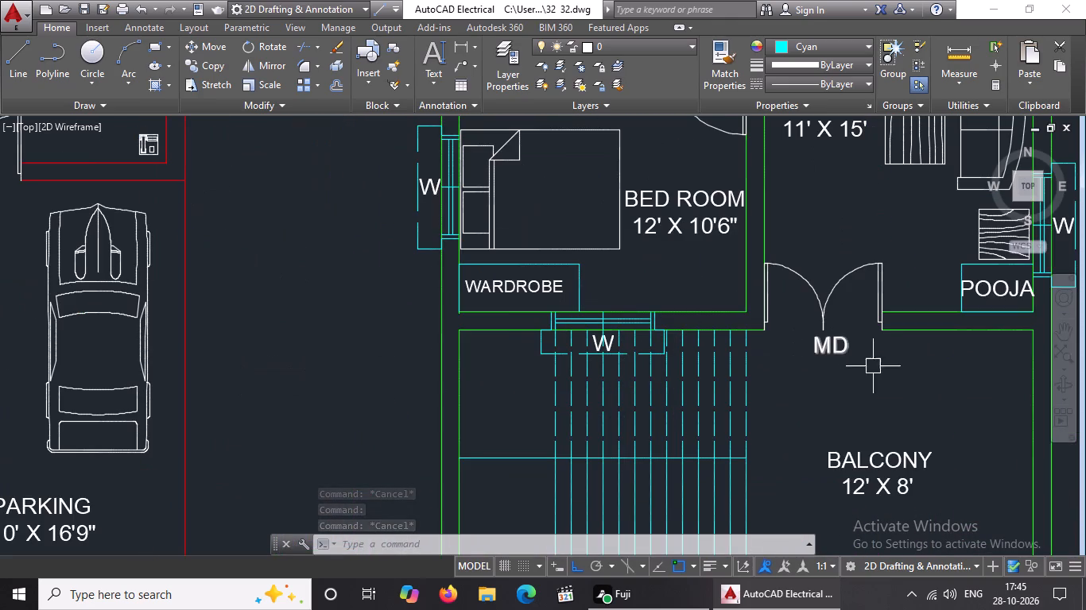
{"action": "left_click", "coordinate": [835, 353]}
{"action": "scroll", "coordinate": [784, 288], "scroll_direction": "down", "scroll_amount": 2}
{"action": "left_click", "coordinate": [812, 41]}
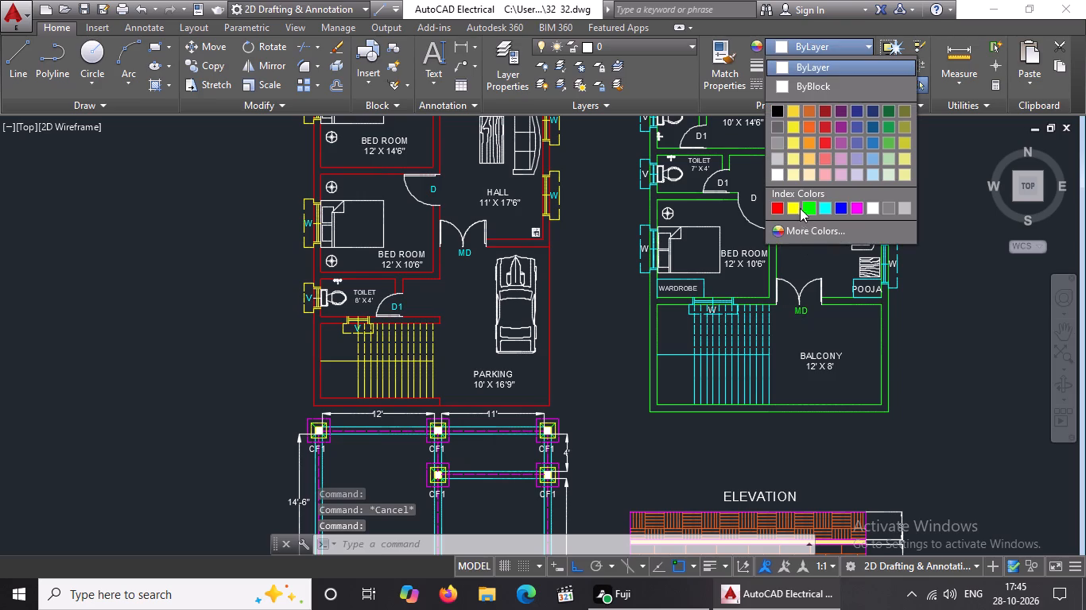
{"action": "left_click", "coordinate": [791, 207]}
{"action": "key", "text": "Escape"}
{"action": "scroll", "coordinate": [859, 290], "scroll_direction": "up", "scroll_amount": 2}
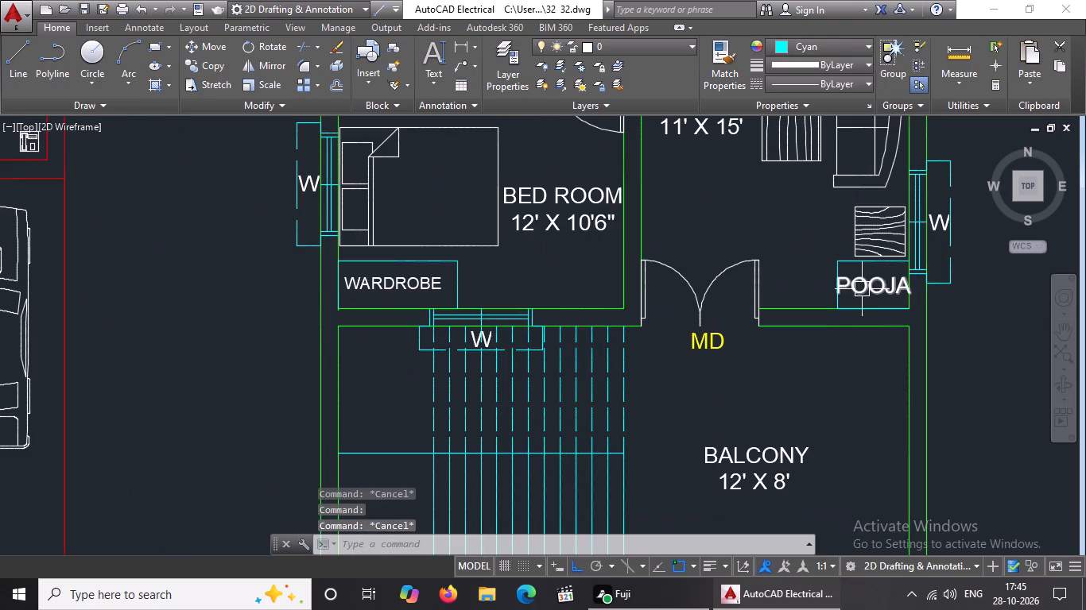
{"action": "left_click", "coordinate": [863, 288]}
{"action": "left_click", "coordinate": [797, 46]}
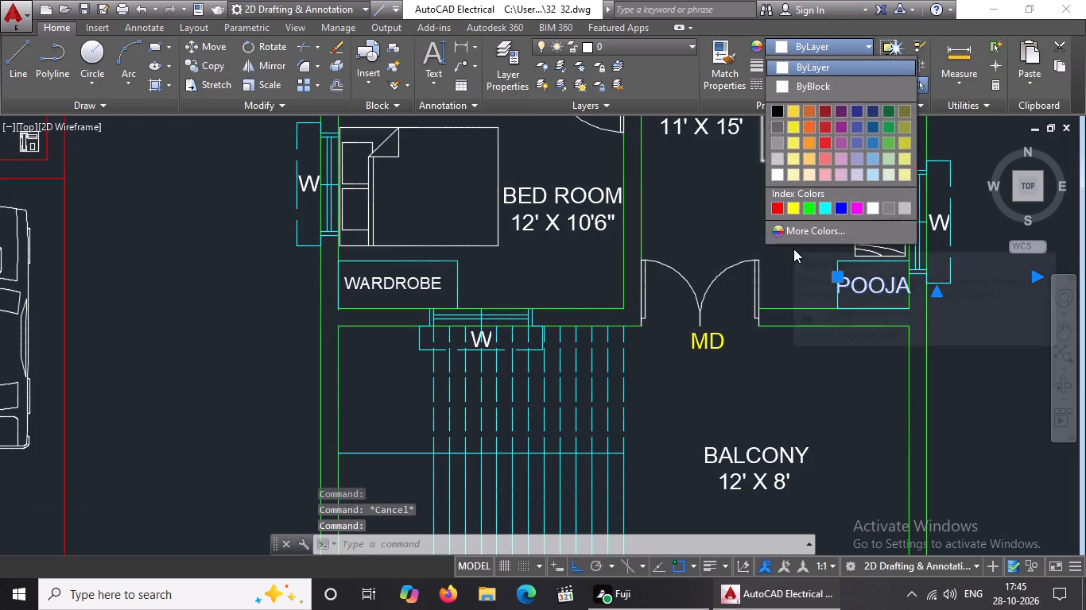
{"action": "left_click", "coordinate": [793, 204]}
{"action": "key", "text": "Escape"}
Set the color of the first floor 12' X 10'6" bedroom's W window labels, above the stairs and beside the bed, to Yellow.
{"action": "scroll", "coordinate": [474, 346], "scroll_direction": "up", "scroll_amount": 2}
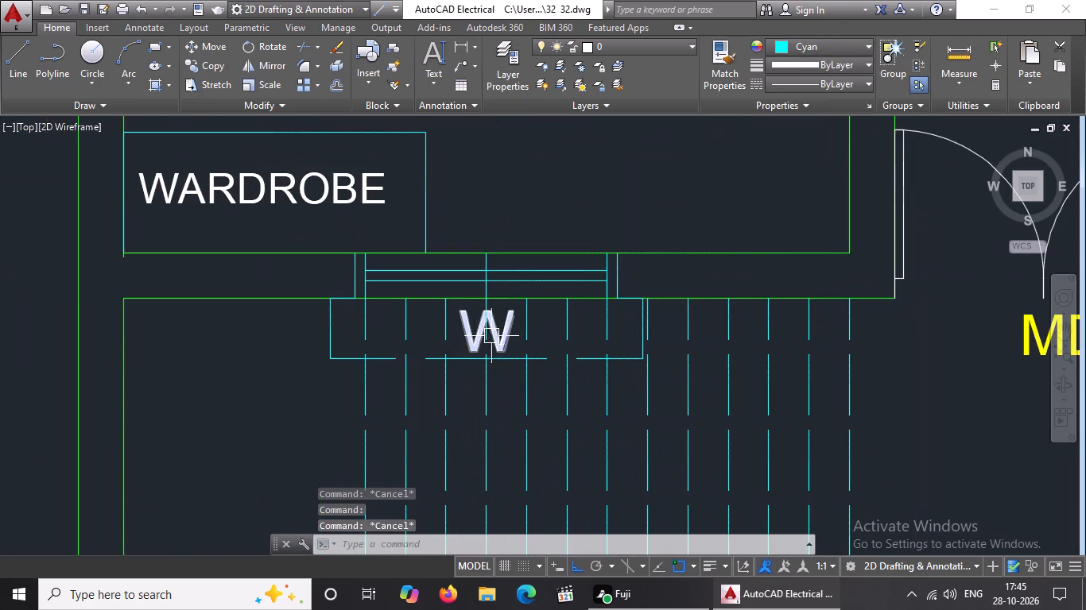
{"action": "left_click_drag", "start_coordinate": [508, 337], "coordinate": [516, 325]}
{"action": "left_click", "coordinate": [805, 47]}
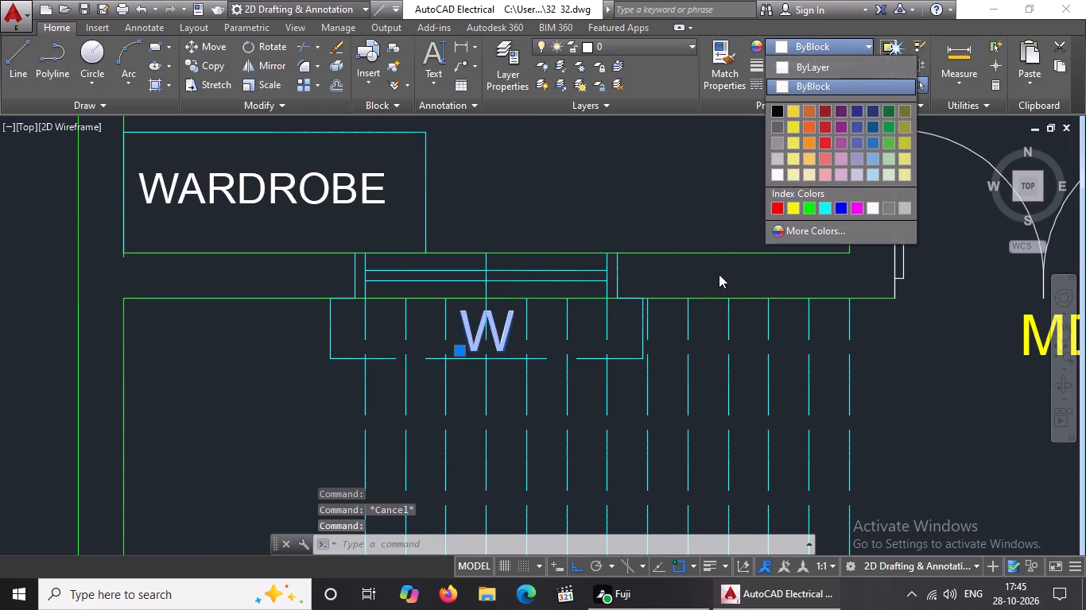
{"action": "left_click", "coordinate": [791, 207]}
{"action": "scroll", "coordinate": [741, 276], "scroll_direction": "down", "scroll_amount": 2}
{"action": "key", "text": "Escape"}
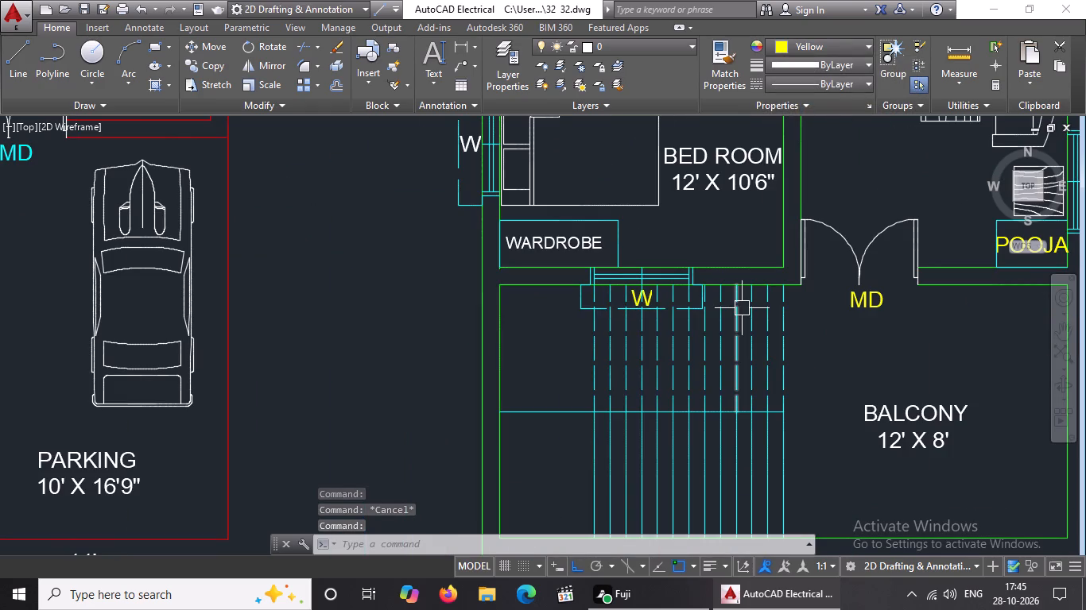
{"action": "scroll", "coordinate": [468, 155], "scroll_direction": "up", "scroll_amount": 1}
{"action": "left_click", "coordinate": [467, 131]}
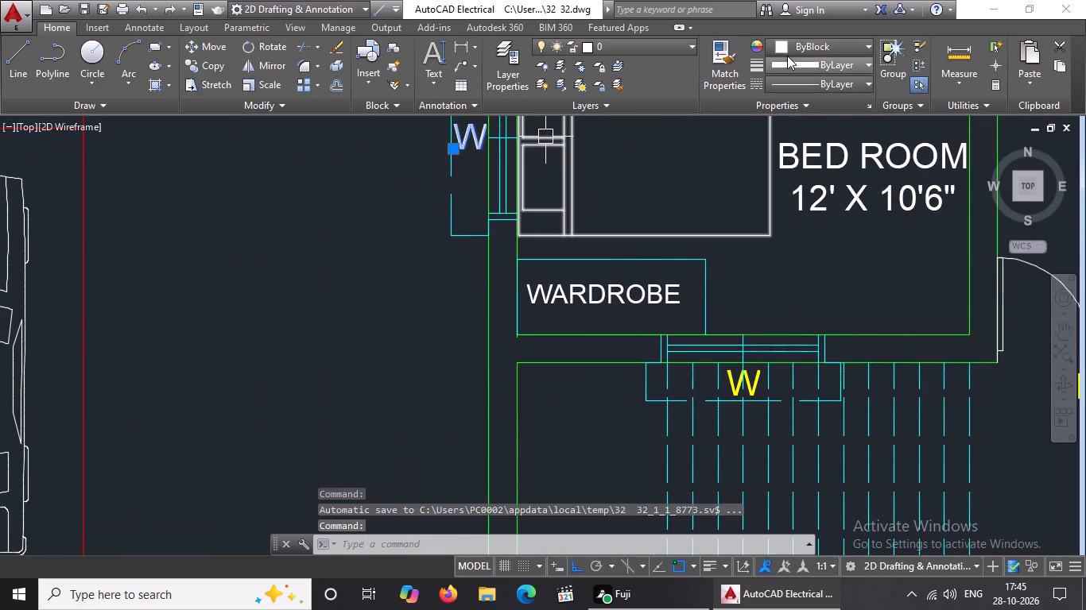
{"action": "left_click", "coordinate": [793, 41]}
{"action": "left_click", "coordinate": [793, 206]}
{"action": "scroll", "coordinate": [785, 222], "scroll_direction": "down", "scroll_amount": 4}
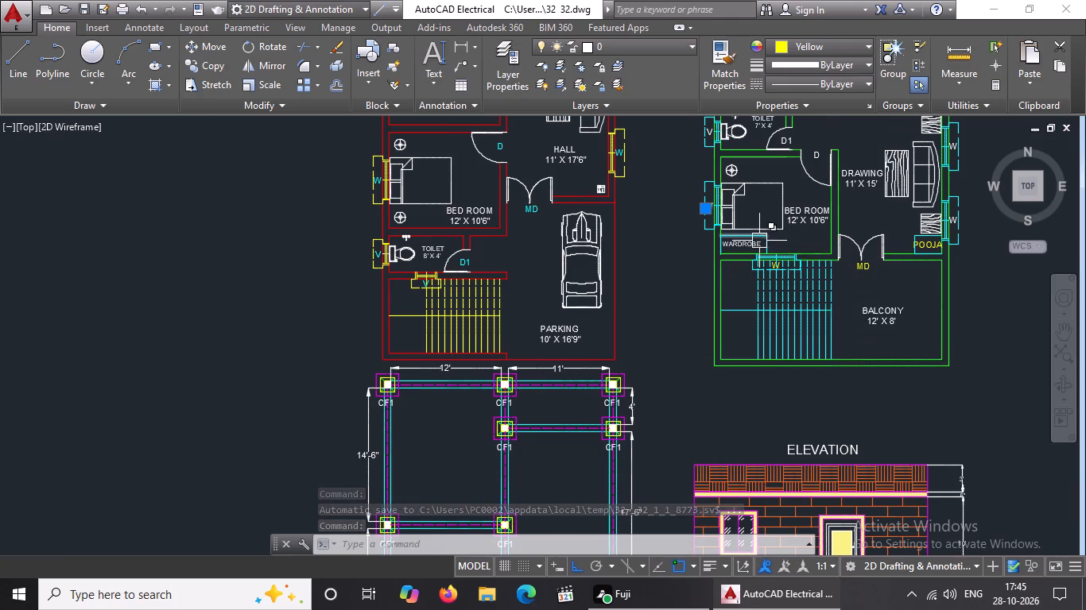
Set the color of the WARDROBE text in the first floor's 12' X 10'6" bedroom to Yellow.
{"action": "scroll", "coordinate": [759, 241], "scroll_direction": "up", "scroll_amount": 1}
{"action": "left_click", "coordinate": [724, 243]}
{"action": "left_click", "coordinate": [859, 44]}
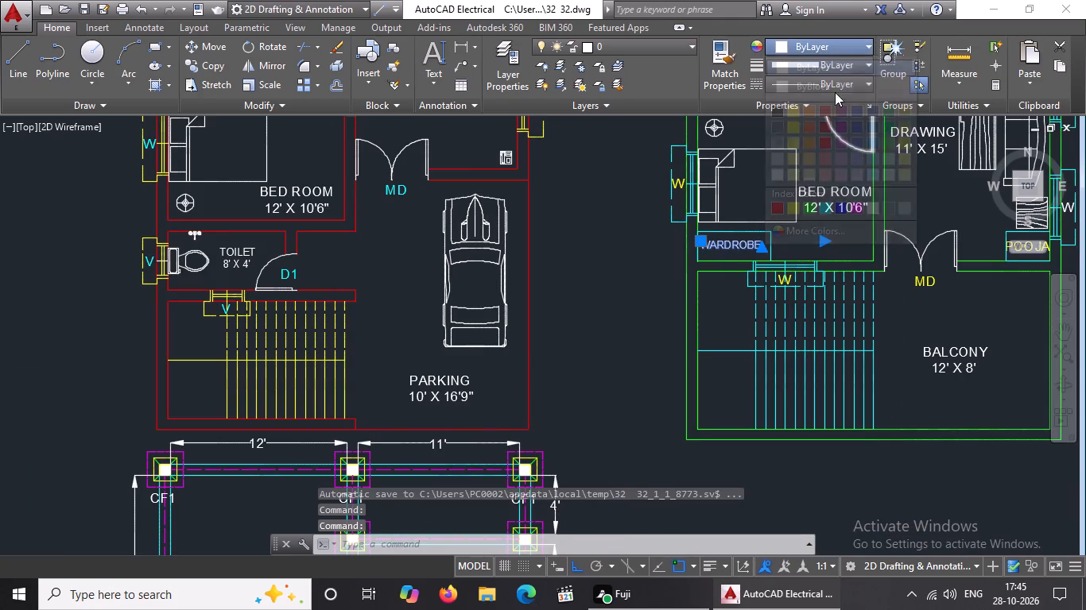
{"action": "left_click", "coordinate": [793, 209]}
{"action": "scroll", "coordinate": [689, 259], "scroll_direction": "down", "scroll_amount": 2}
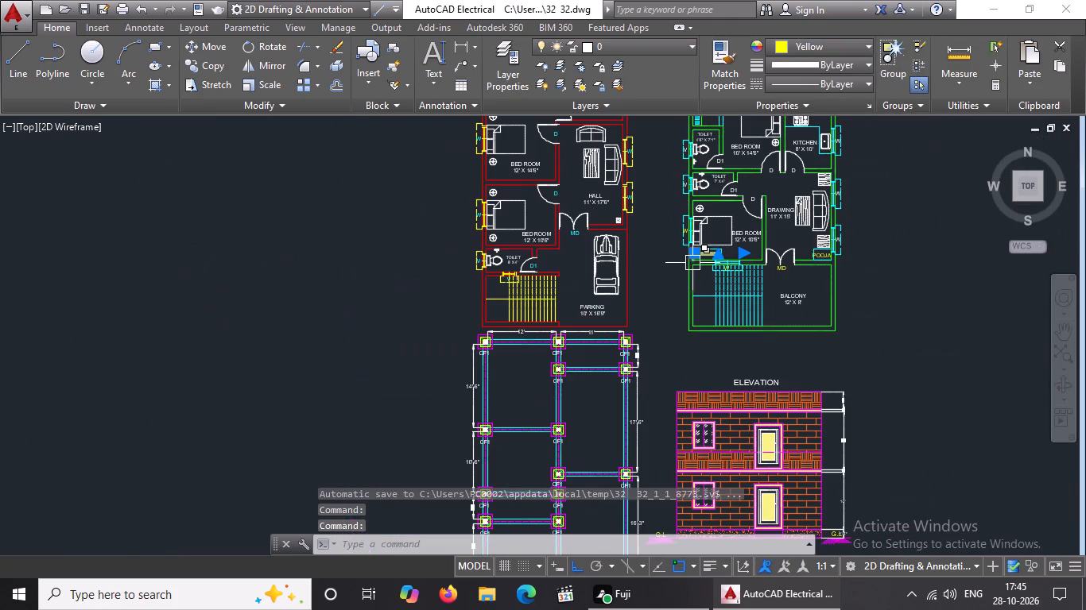
{"action": "key", "text": "Escape"}
Set the color of the W window label nearest the pooja space on the first floor's outer wall to Yellow.
{"action": "scroll", "coordinate": [685, 235], "scroll_direction": "up", "scroll_amount": 1}
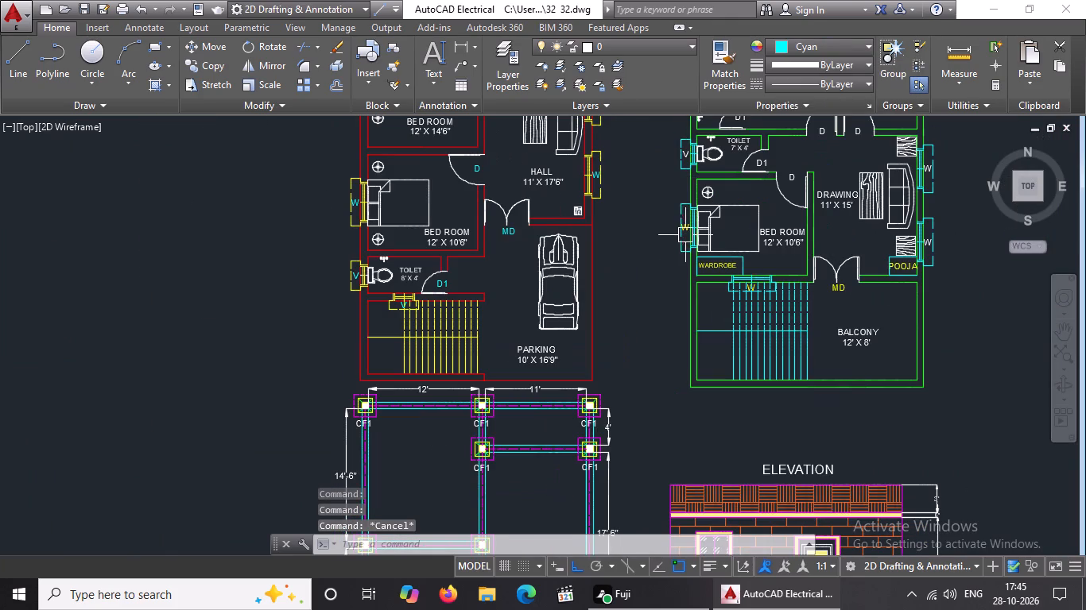
{"action": "scroll", "coordinate": [789, 243], "scroll_direction": "up", "scroll_amount": 2}
{"action": "scroll", "coordinate": [789, 246], "scroll_direction": "down", "scroll_amount": 1}
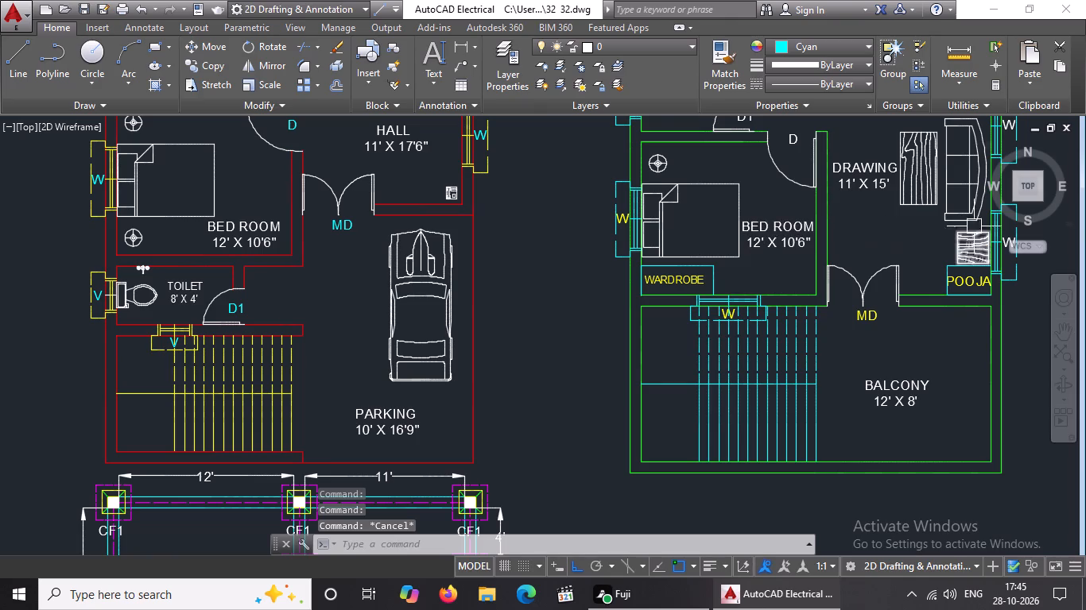
{"action": "scroll", "coordinate": [947, 229], "scroll_direction": "down", "scroll_amount": 2}
{"action": "scroll", "coordinate": [997, 227], "scroll_direction": "up", "scroll_amount": 4}
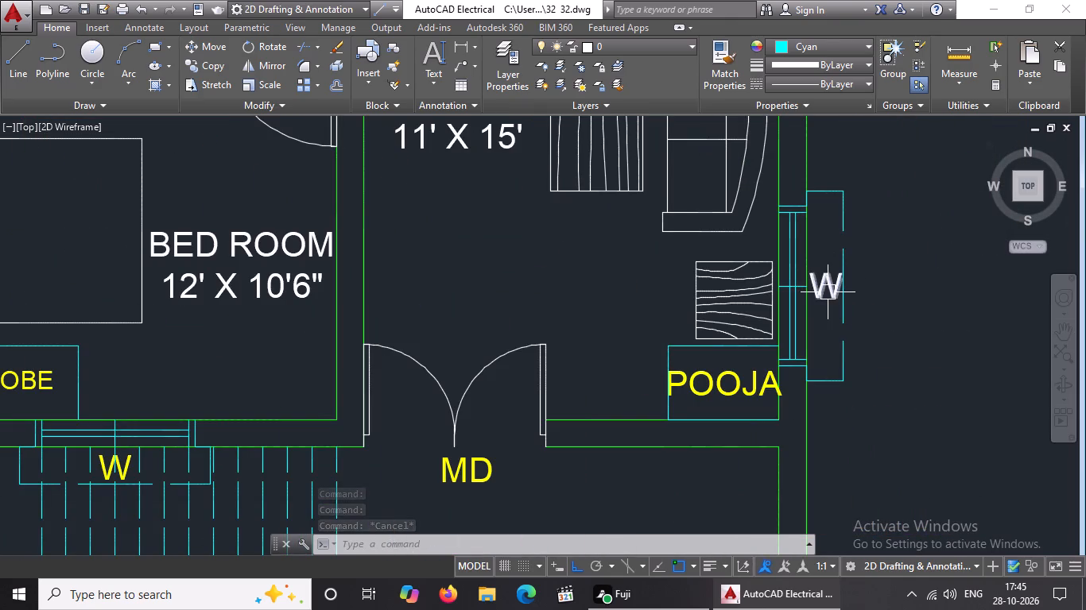
{"action": "left_click", "coordinate": [828, 292]}
{"action": "left_click", "coordinate": [840, 47]}
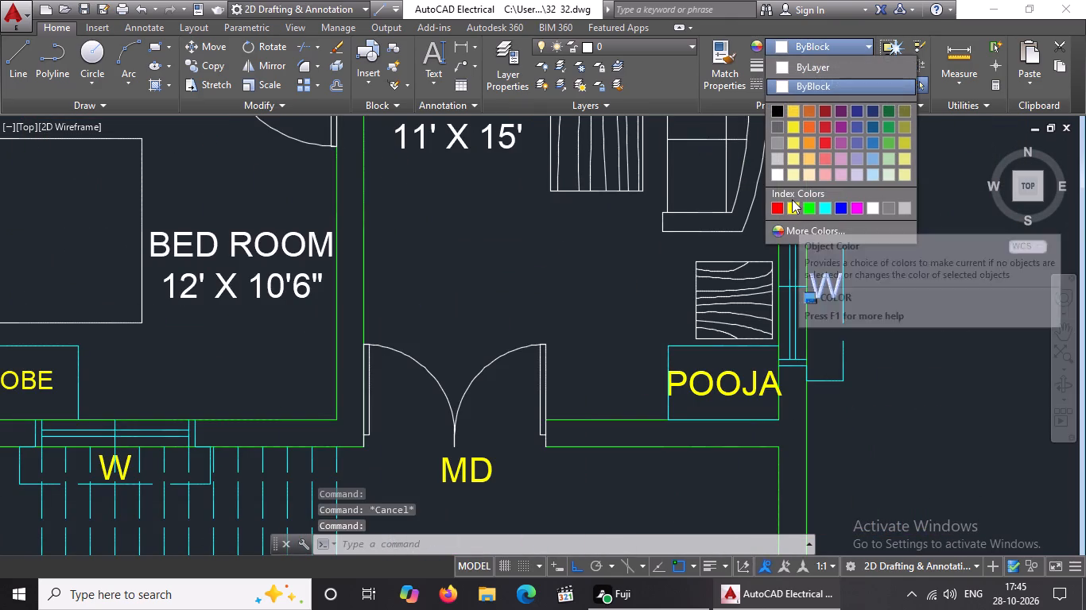
{"action": "left_click", "coordinate": [792, 203]}
{"action": "scroll", "coordinate": [805, 268], "scroll_direction": "down", "scroll_amount": 2}
{"action": "key", "text": "Escape"}
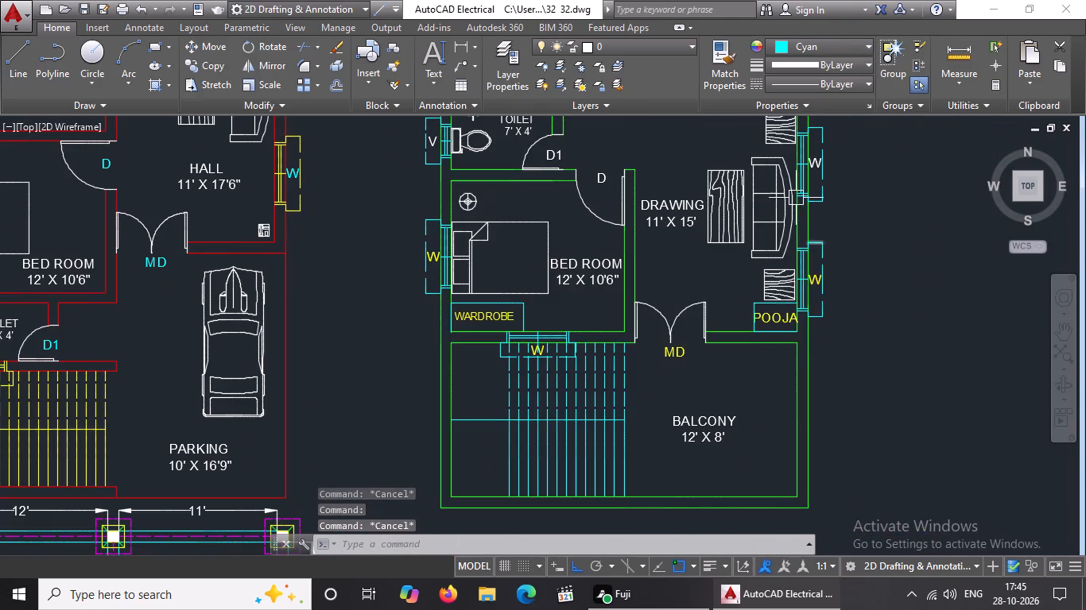
Set the color of the other W window label on the first floor drawing room's outer wall to Yellow.
{"action": "scroll", "coordinate": [797, 191], "scroll_direction": "up", "scroll_amount": 2}
{"action": "scroll", "coordinate": [853, 165], "scroll_direction": "down", "scroll_amount": 2}
{"action": "scroll", "coordinate": [842, 141], "scroll_direction": "up", "scroll_amount": 2}
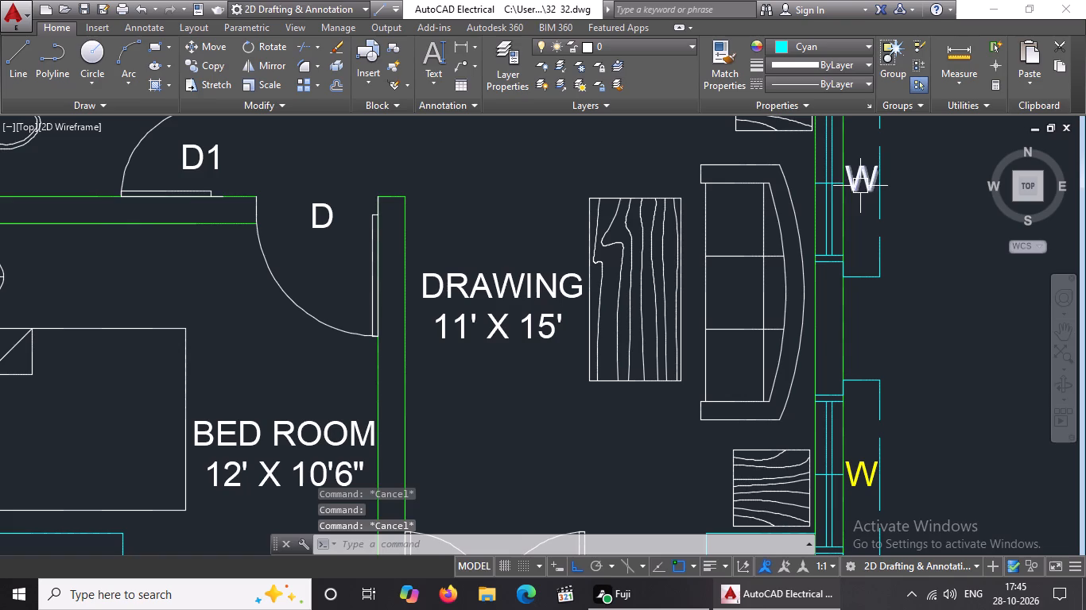
{"action": "left_click", "coordinate": [861, 183]}
{"action": "left_click", "coordinate": [834, 49]}
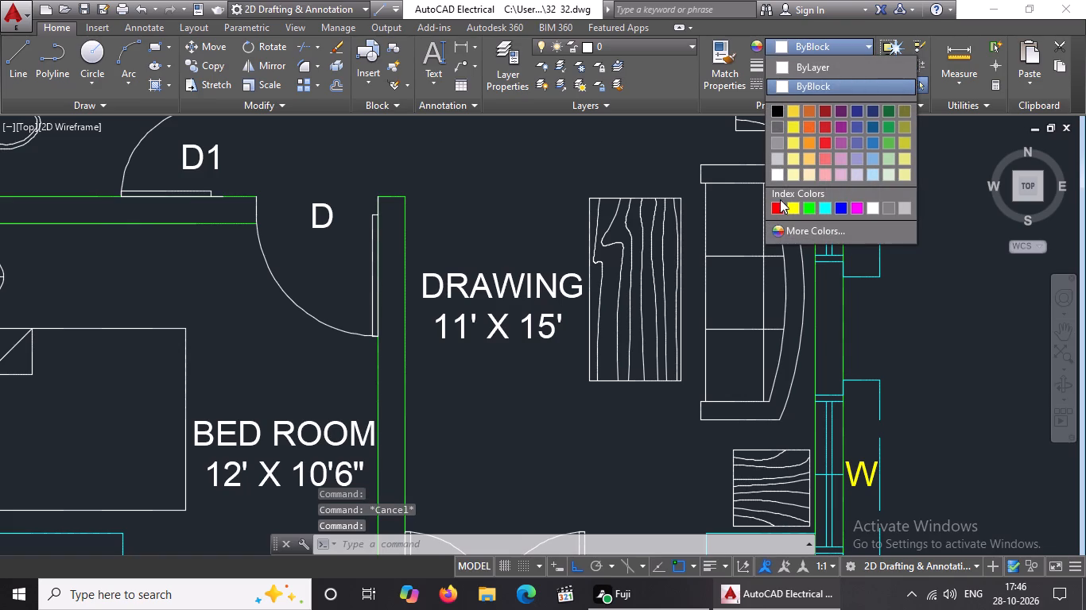
{"action": "left_click_drag", "start_coordinate": [794, 205], "coordinate": [795, 215]}
{"action": "scroll", "coordinate": [843, 295], "scroll_direction": "down", "scroll_amount": 2}
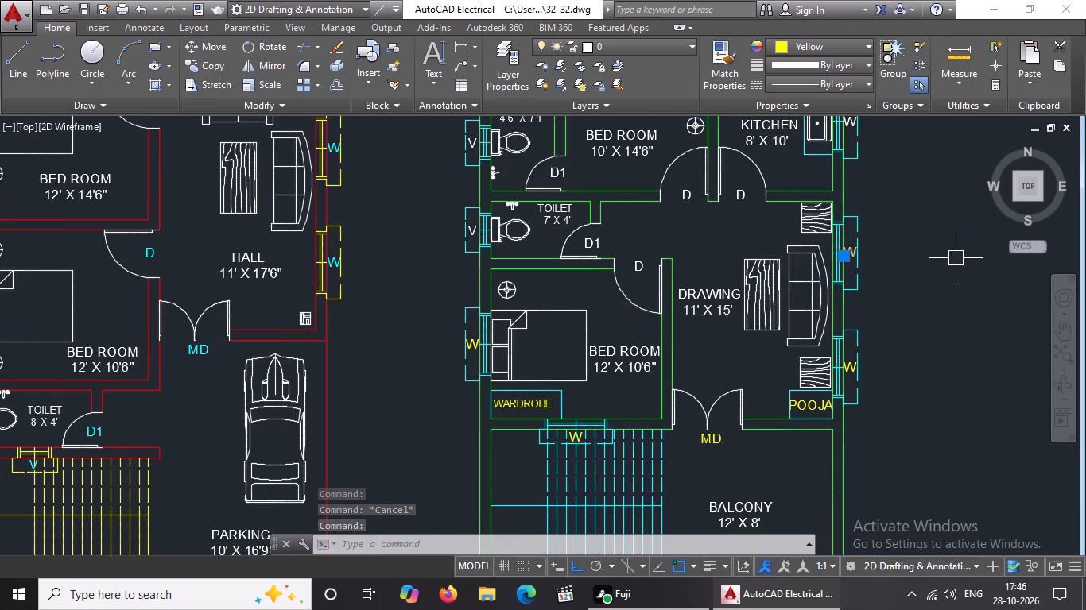
{"action": "key", "text": "Escape"}
Set the color of the D door label of the first floor's 12' X 10'6" bedroom to Yellow.
{"action": "left_click", "coordinate": [641, 270]}
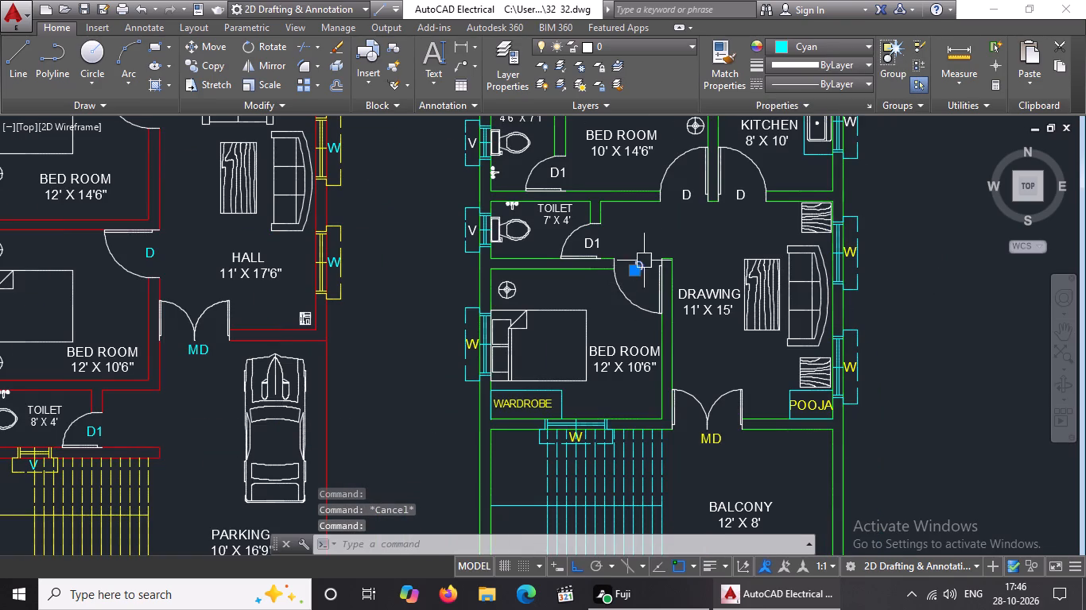
{"action": "left_click", "coordinate": [802, 45]}
{"action": "left_click", "coordinate": [793, 208]}
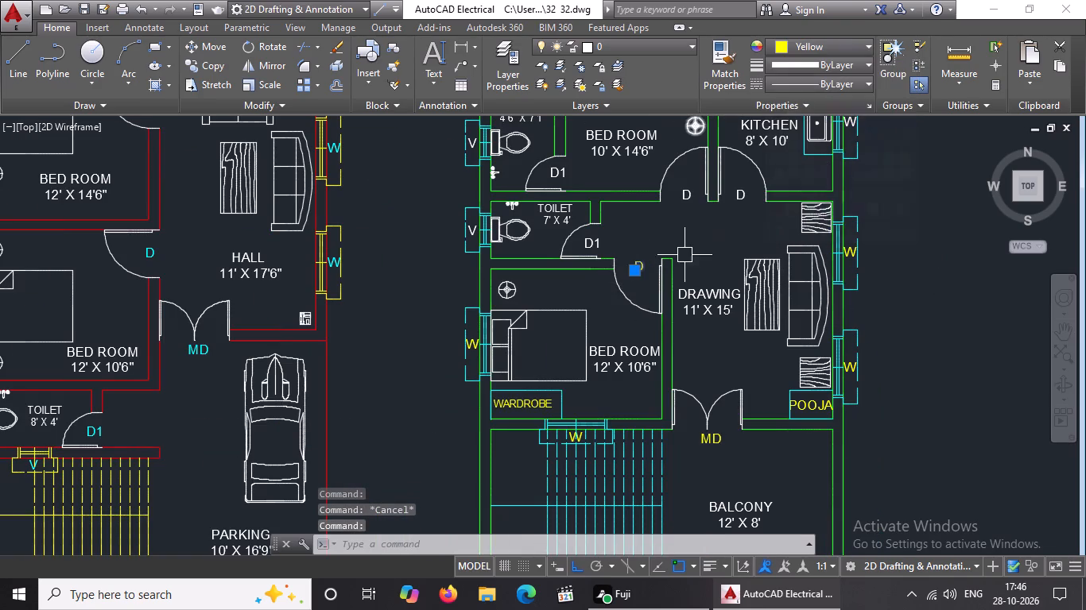
Set the color of the D1 door label of the first floor's 7' X 4' toilet to Yellow.
{"action": "key", "text": "Escape"}
{"action": "left_click", "coordinate": [589, 245]}
{"action": "left_click", "coordinate": [840, 43]}
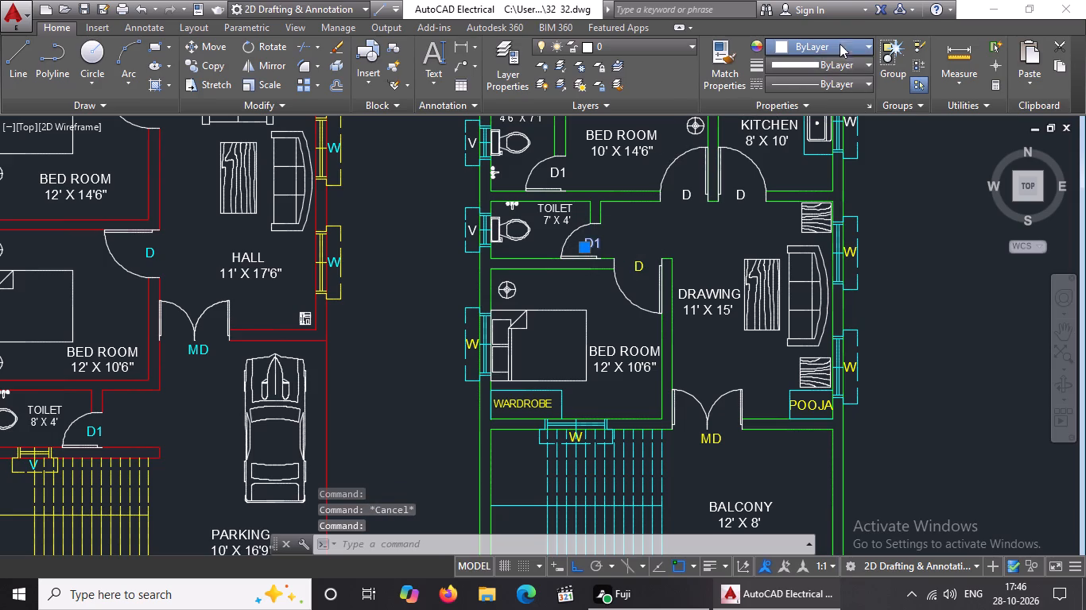
{"action": "left_click", "coordinate": [793, 205]}
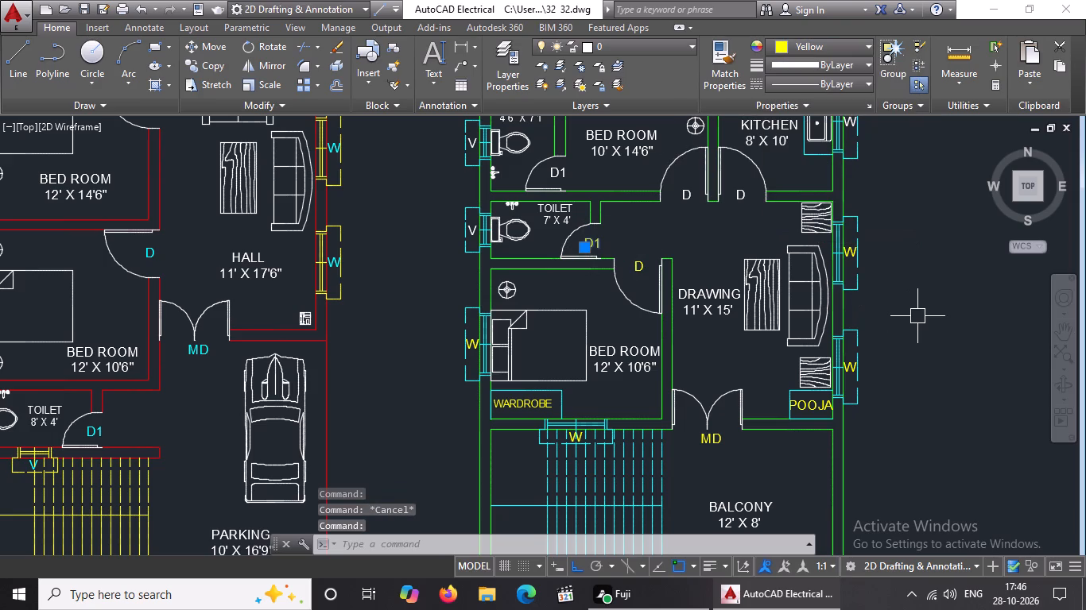
{"action": "key", "text": "Escape"}
Set the color of the V ventilator label of the first floor's 7' X 4' toilet to Yellow.
{"action": "scroll", "coordinate": [468, 233], "scroll_direction": "up", "scroll_amount": 2}
{"action": "left_click", "coordinate": [479, 218]}
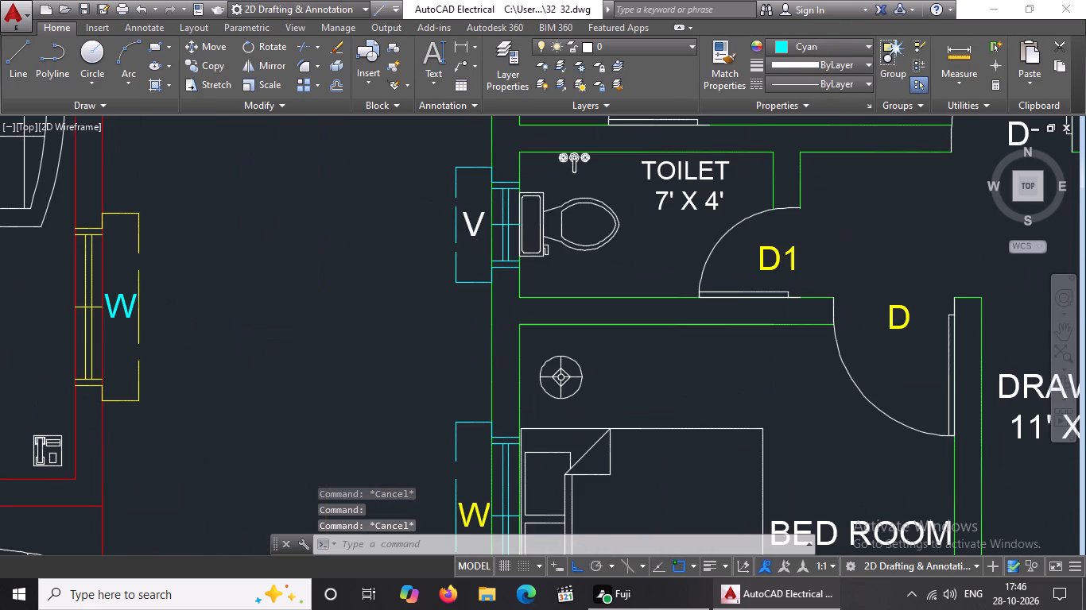
{"action": "left_click", "coordinate": [805, 48]}
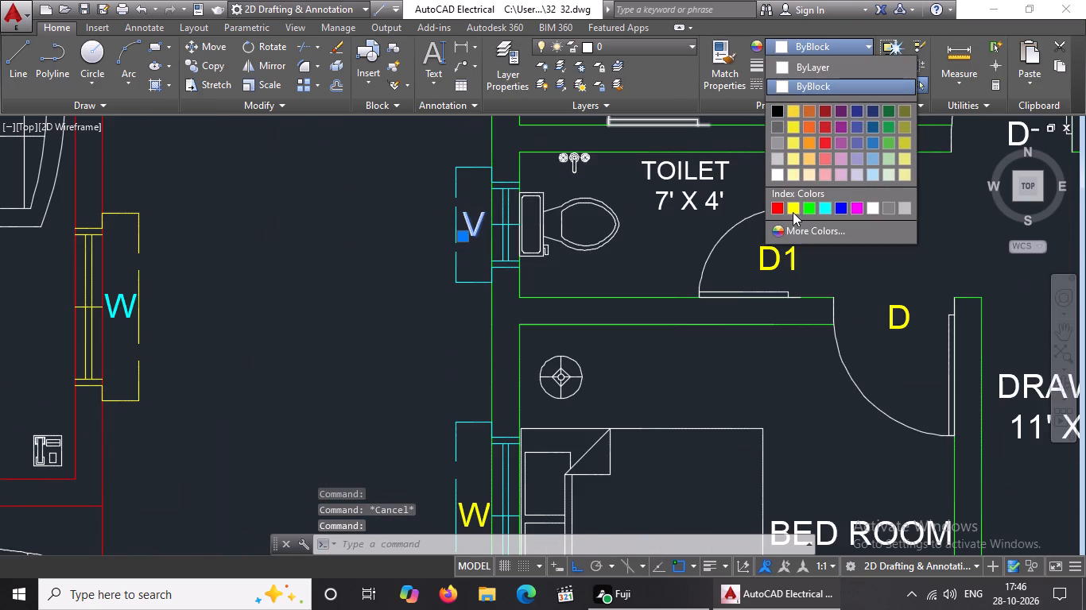
{"action": "left_click", "coordinate": [791, 204]}
{"action": "key", "text": "Escape"}
Set the color of the D door label of the first floor's 10' X 14'6" bedroom to Yellow.
{"action": "scroll", "coordinate": [704, 243], "scroll_direction": "down", "scroll_amount": 3}
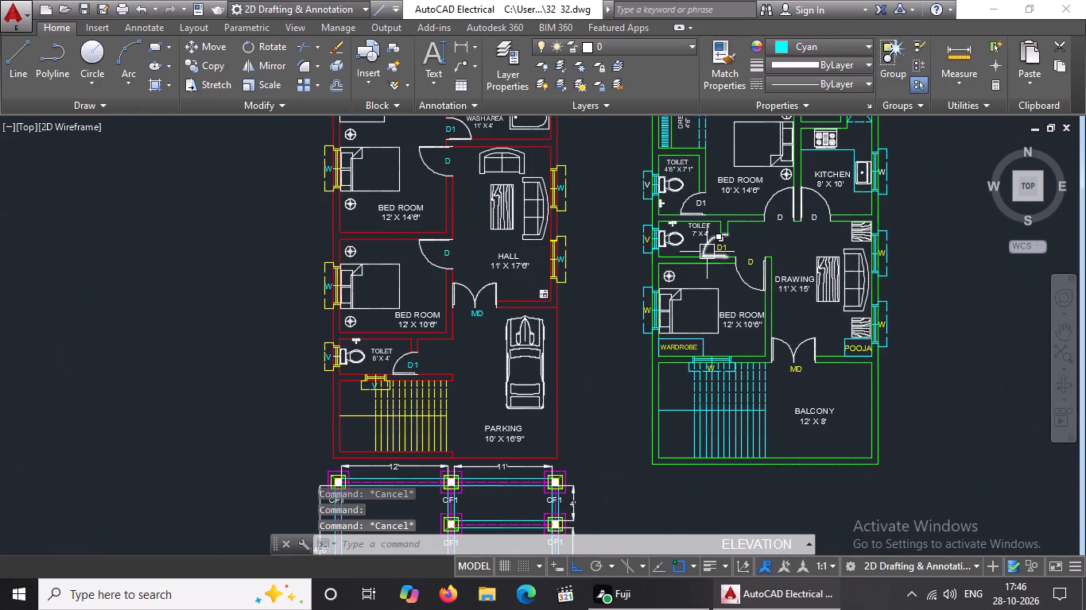
{"action": "scroll", "coordinate": [832, 210], "scroll_direction": "up", "scroll_amount": 2}
{"action": "left_click", "coordinate": [699, 225]}
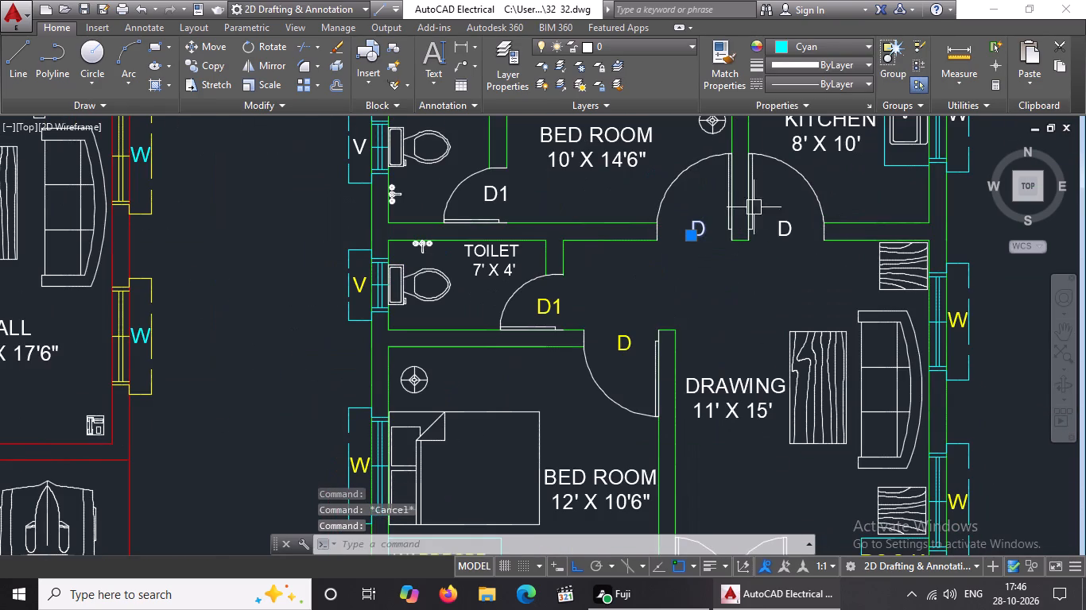
{"action": "left_click", "coordinate": [848, 46]}
{"action": "left_click", "coordinate": [793, 203]}
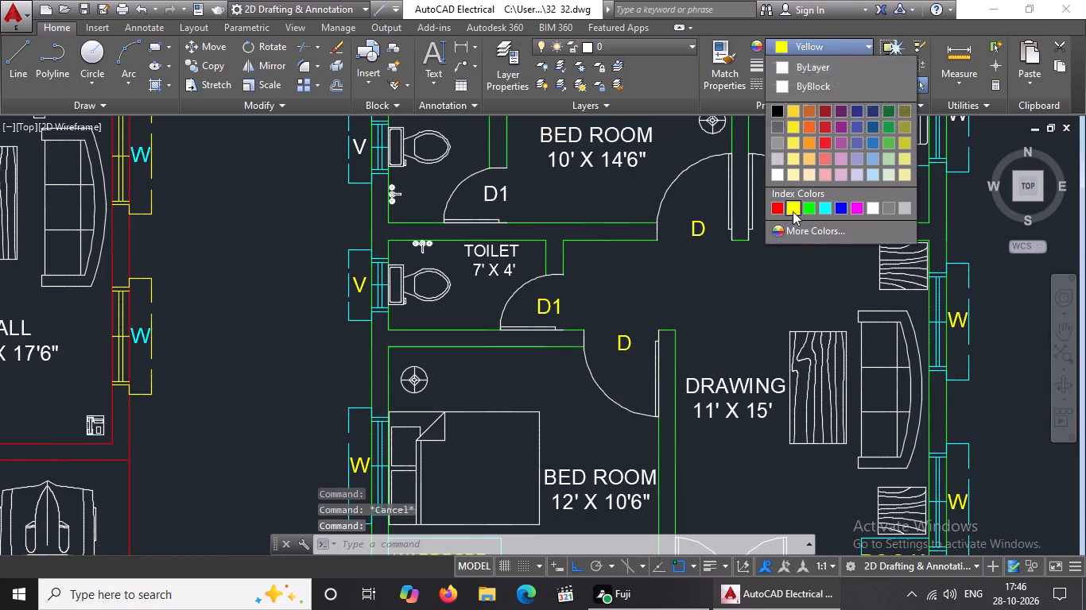
{"action": "key", "text": "Escape"}
Set the color of the D door label of the first floor kitchen to Yellow.
{"action": "left_click", "coordinate": [789, 237]}
{"action": "left_click", "coordinate": [820, 42]}
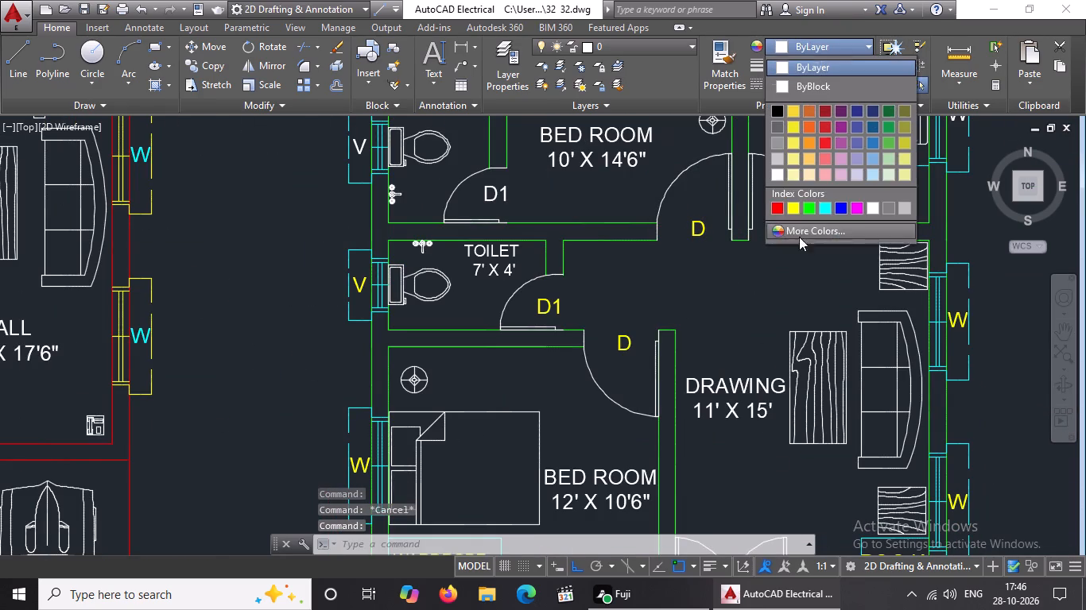
{"action": "left_click", "coordinate": [795, 204]}
{"action": "key", "text": "Escape"}
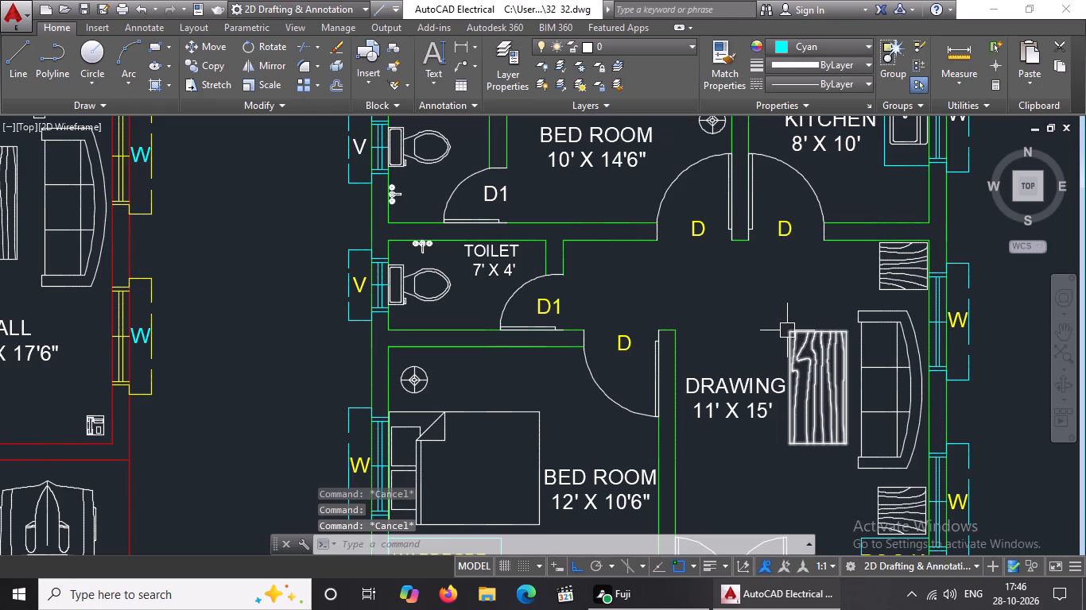
Set the color of the D1 door label of the first floor's 4'6" X 7'1" toilet to Yellow.
{"action": "scroll", "coordinate": [787, 330], "scroll_direction": "down", "scroll_amount": 1}
{"action": "left_click", "coordinate": [615, 243]}
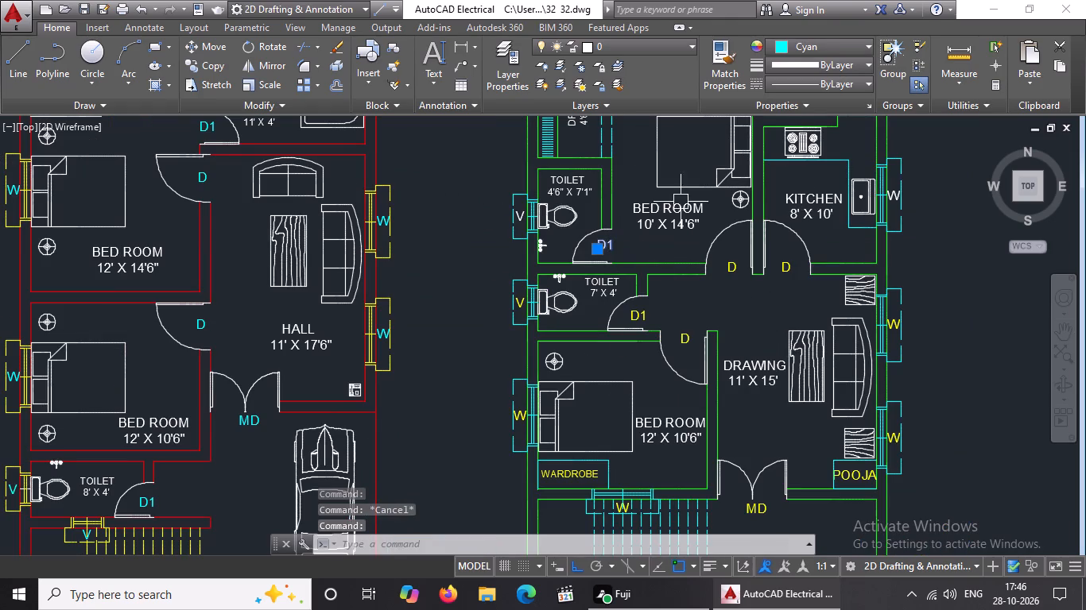
{"action": "left_click", "coordinate": [814, 45]}
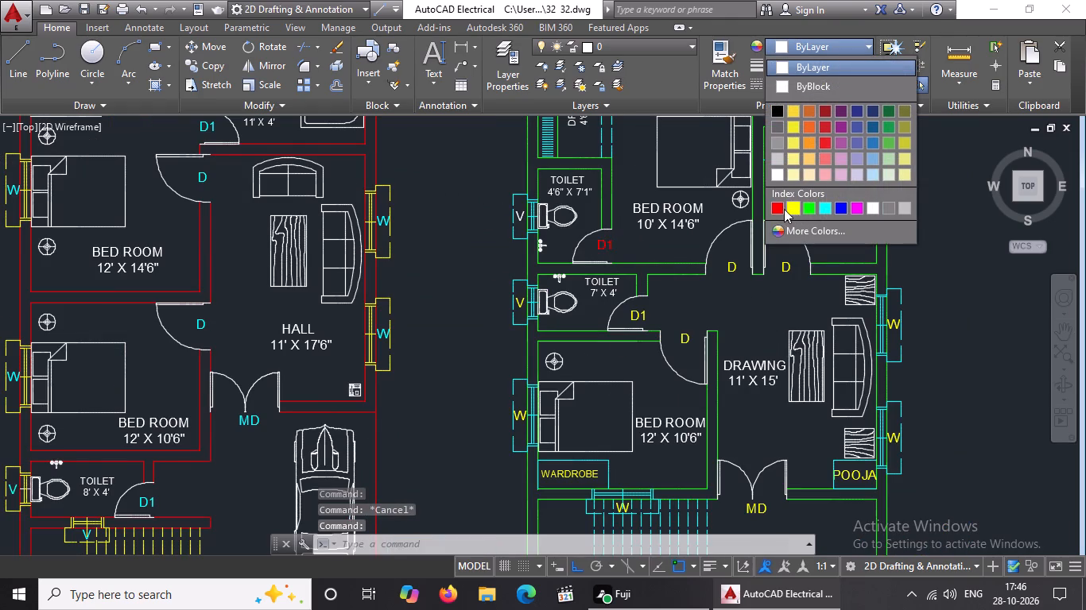
{"action": "left_click", "coordinate": [788, 206]}
{"action": "key", "text": "Escape"}
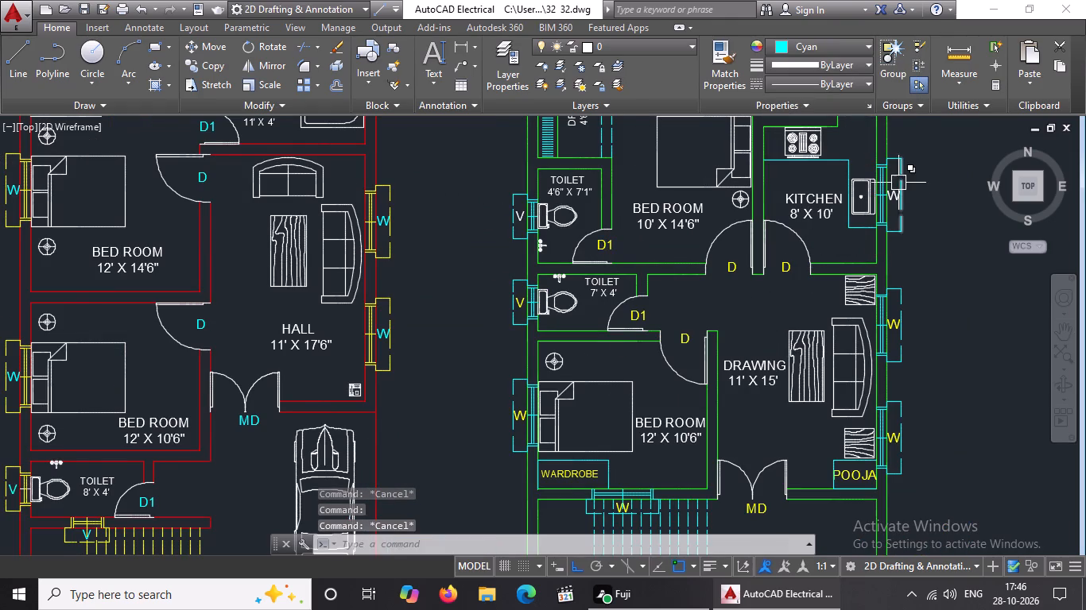
Set the color of the W window label on the first floor kitchen's outer wall to Yellow.
{"action": "scroll", "coordinate": [898, 182], "scroll_direction": "up", "scroll_amount": 1}
{"action": "left_click", "coordinate": [890, 204]}
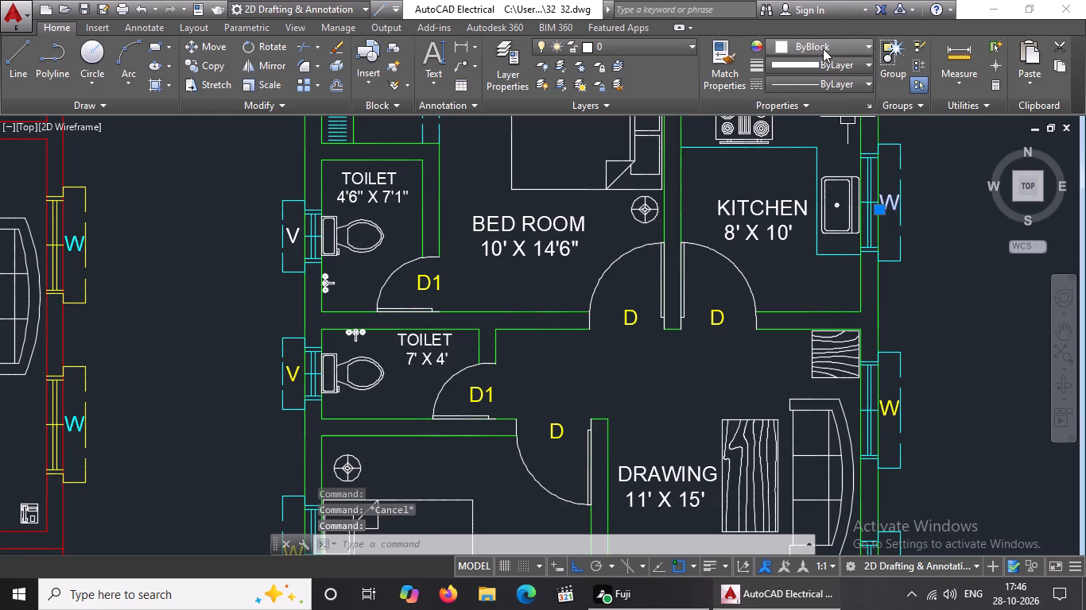
{"action": "left_click", "coordinate": [823, 49]}
{"action": "left_click", "coordinate": [793, 208]}
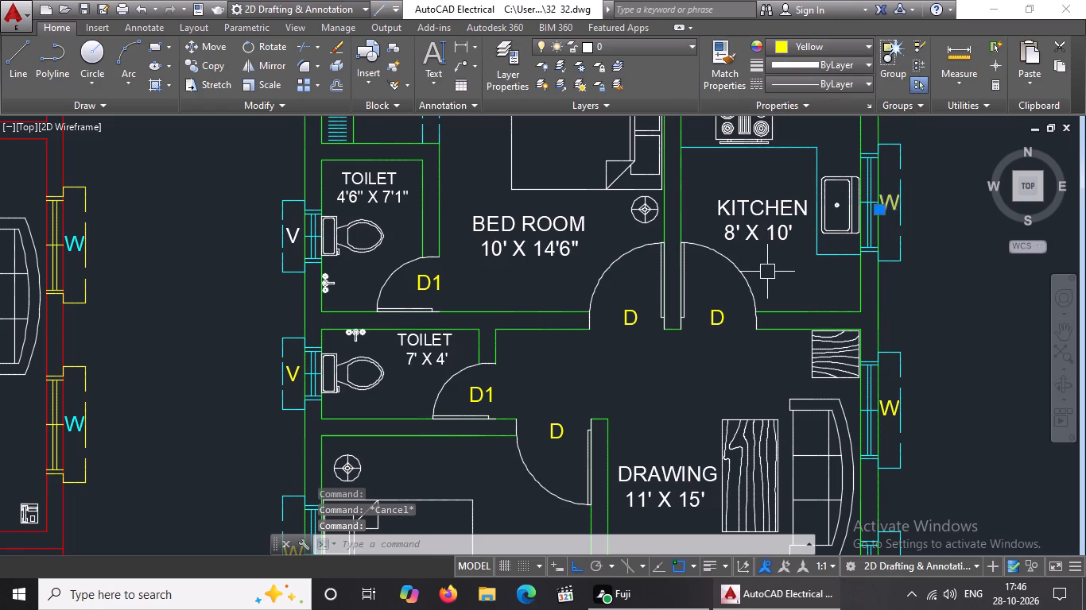
{"action": "key", "text": "Escape"}
Set the color of the V ventilator label of the first floor's 4'6" X 7'1" toilet to Yellow.
{"action": "scroll", "coordinate": [286, 237], "scroll_direction": "up", "scroll_amount": 2}
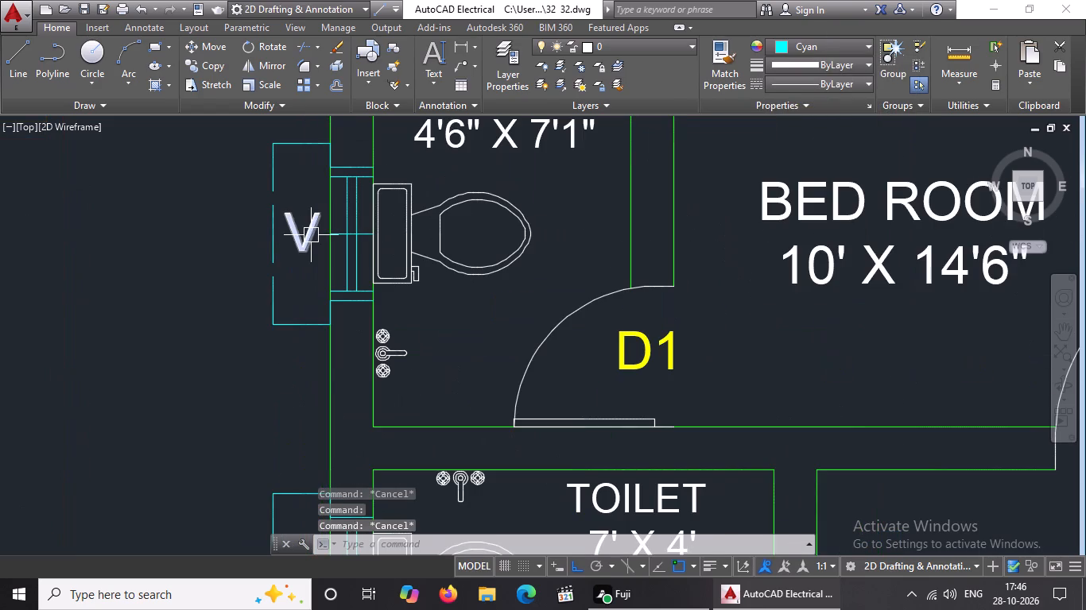
{"action": "left_click", "coordinate": [312, 235]}
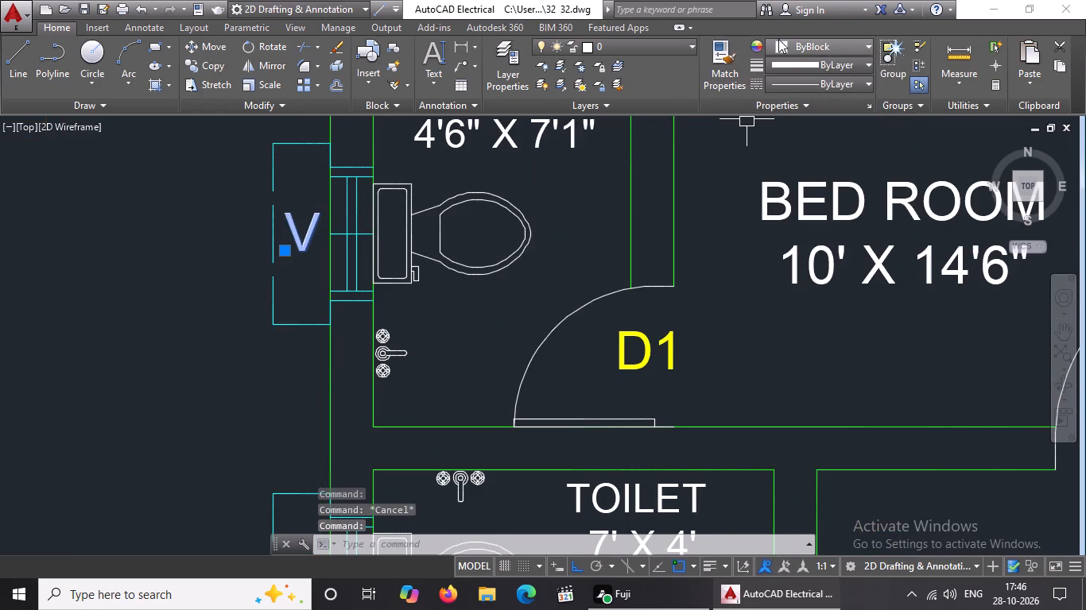
{"action": "left_click", "coordinate": [780, 39]}
{"action": "left_click", "coordinate": [796, 205]}
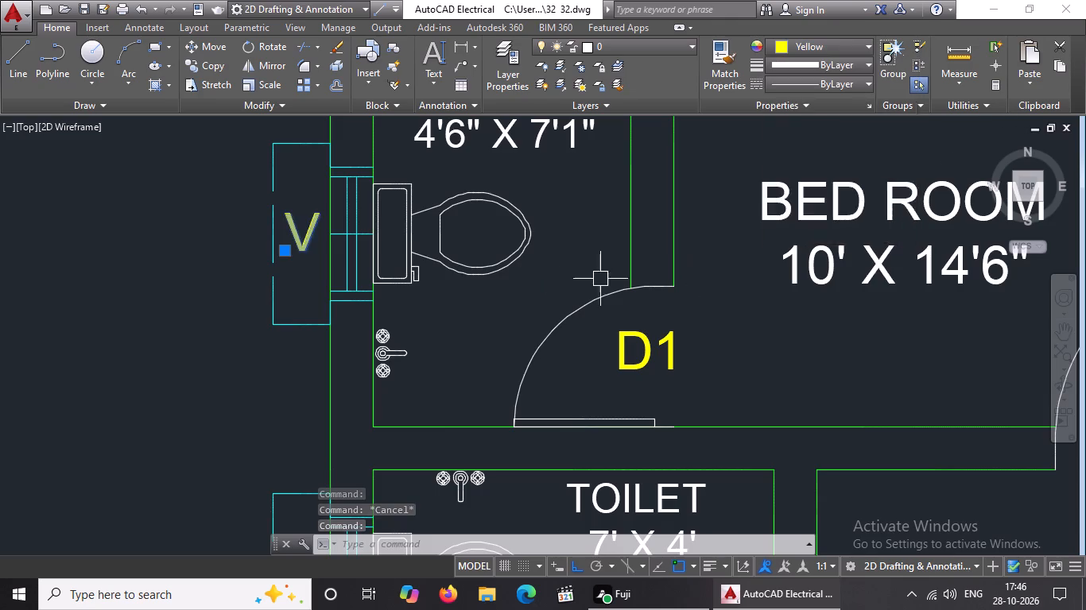
{"action": "scroll", "coordinate": [554, 257], "scroll_direction": "down", "scroll_amount": 3}
{"action": "key", "text": "Escape"}
Set the color of the WARDROBE text in the first floor's 10' X 14'6" bedroom to Yellow.
{"action": "scroll", "coordinate": [645, 271], "scroll_direction": "down", "scroll_amount": 2}
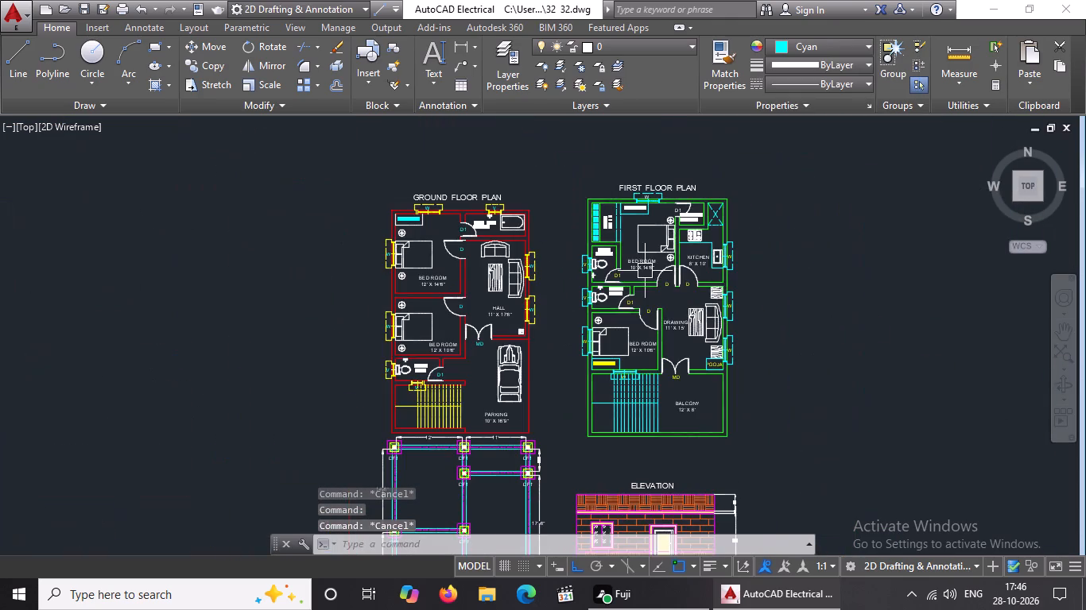
{"action": "scroll", "coordinate": [594, 204], "scroll_direction": "up", "scroll_amount": 2}
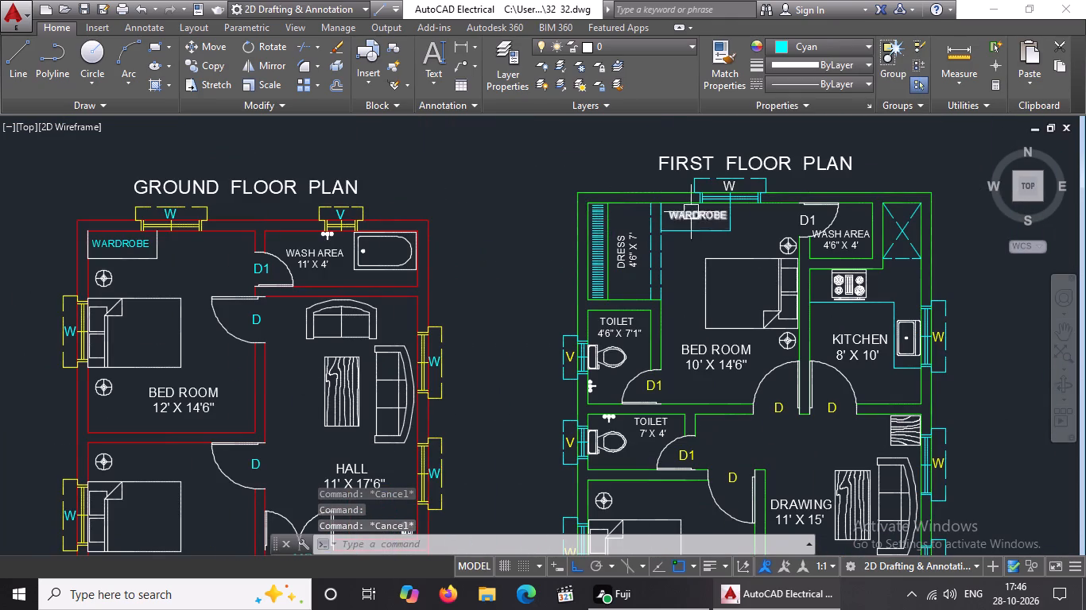
{"action": "scroll", "coordinate": [697, 229], "scroll_direction": "up", "scroll_amount": 1}
{"action": "left_click", "coordinate": [695, 214]}
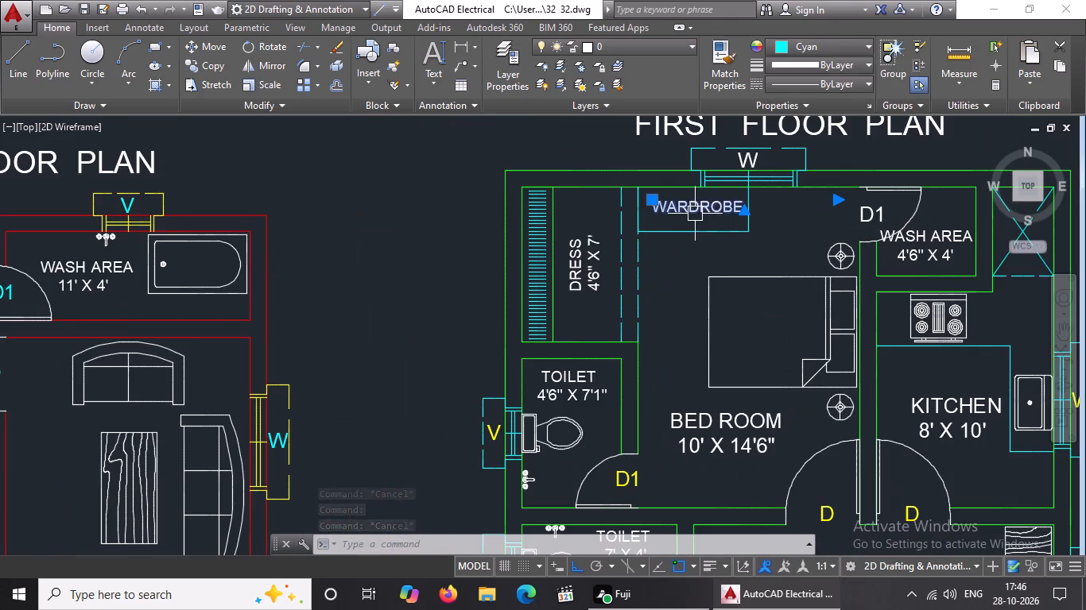
{"action": "left_click", "coordinate": [805, 32]}
{"action": "left_click", "coordinate": [801, 42]}
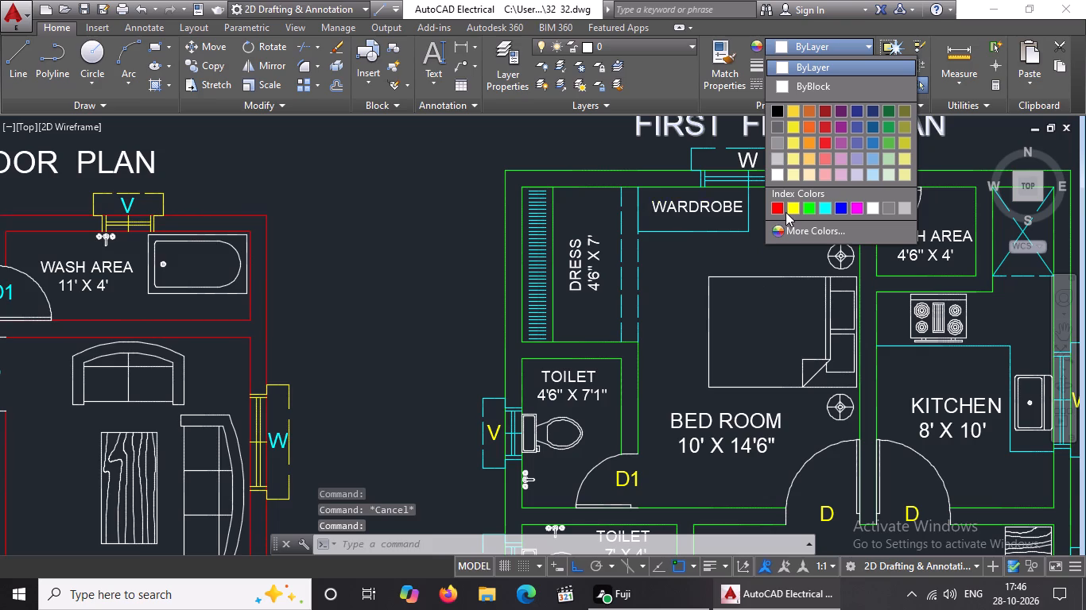
{"action": "left_click", "coordinate": [793, 202]}
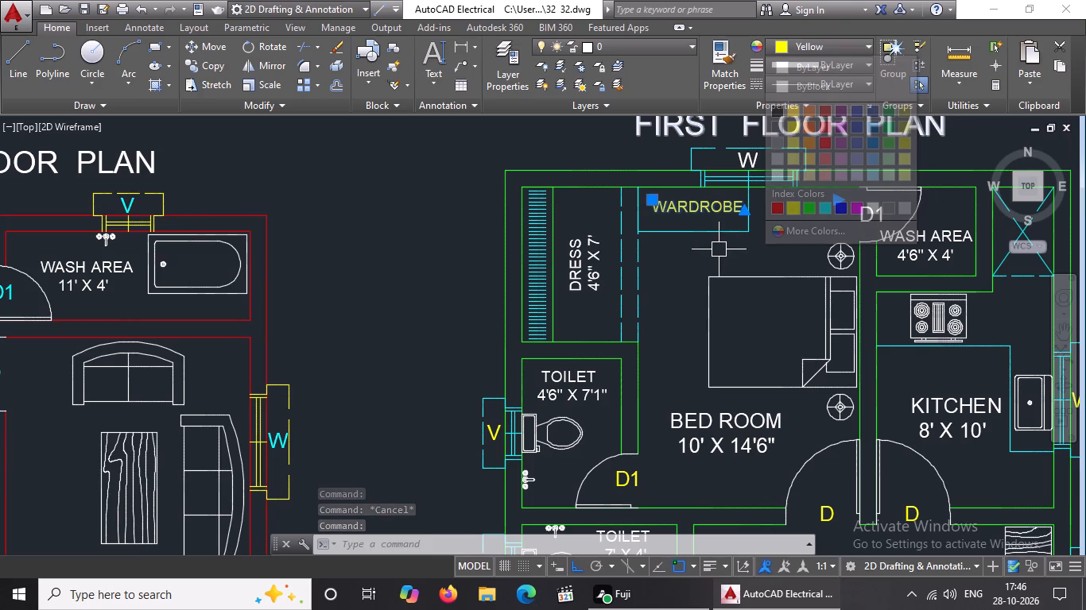
{"action": "key", "text": "Escape"}
Set the color of the W window label above the wardrobe of the first floor's 10' X 14'6" bedroom to Yellow.
{"action": "scroll", "coordinate": [750, 153], "scroll_direction": "up", "scroll_amount": 2}
{"action": "left_click", "coordinate": [740, 167]}
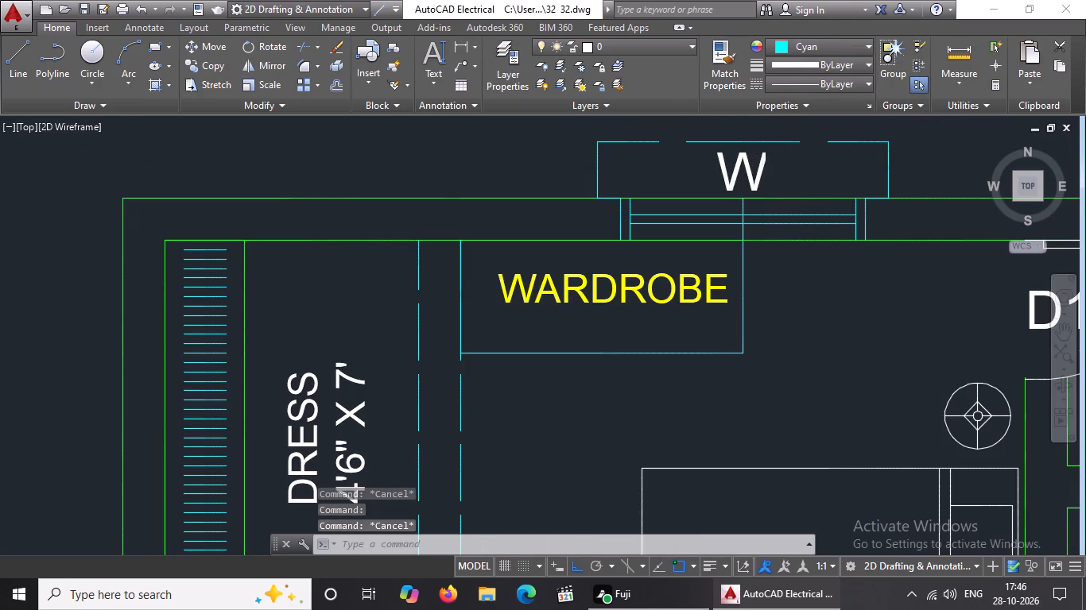
{"action": "left_click", "coordinate": [800, 44]}
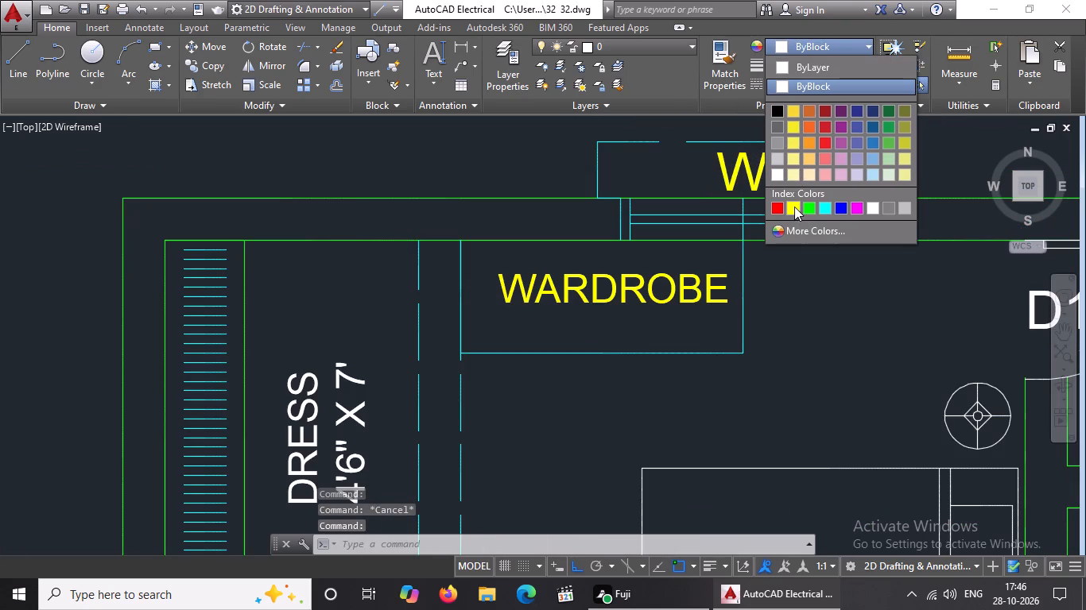
{"action": "left_click", "coordinate": [794, 207]}
{"action": "scroll", "coordinate": [669, 241], "scroll_direction": "down", "scroll_amount": 3}
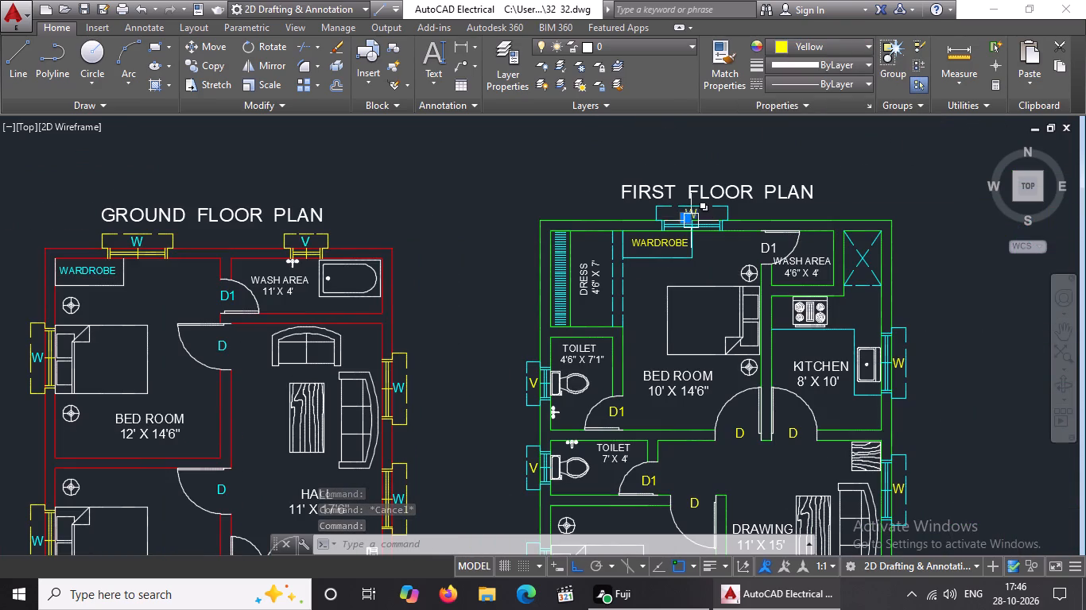
{"action": "key", "text": "Escape"}
Set the two crossing dashed diagonals and the dashed edge line of the space beside the first floor wash area to Yellow.
{"action": "scroll", "coordinate": [887, 285], "scroll_direction": "up", "scroll_amount": 2}
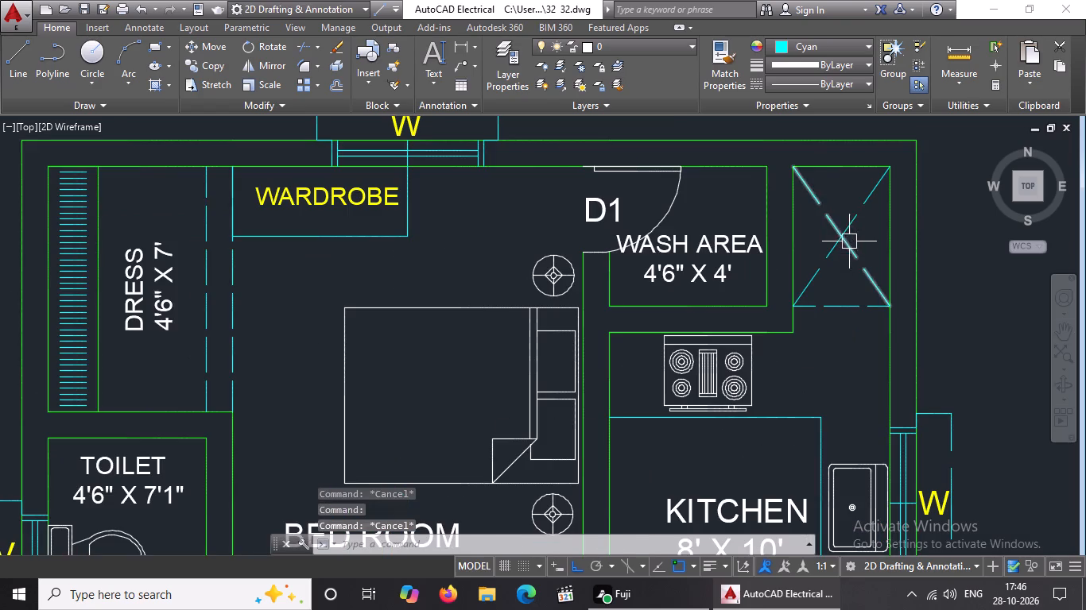
{"action": "left_click", "coordinate": [834, 212]}
{"action": "left_click", "coordinate": [797, 44]}
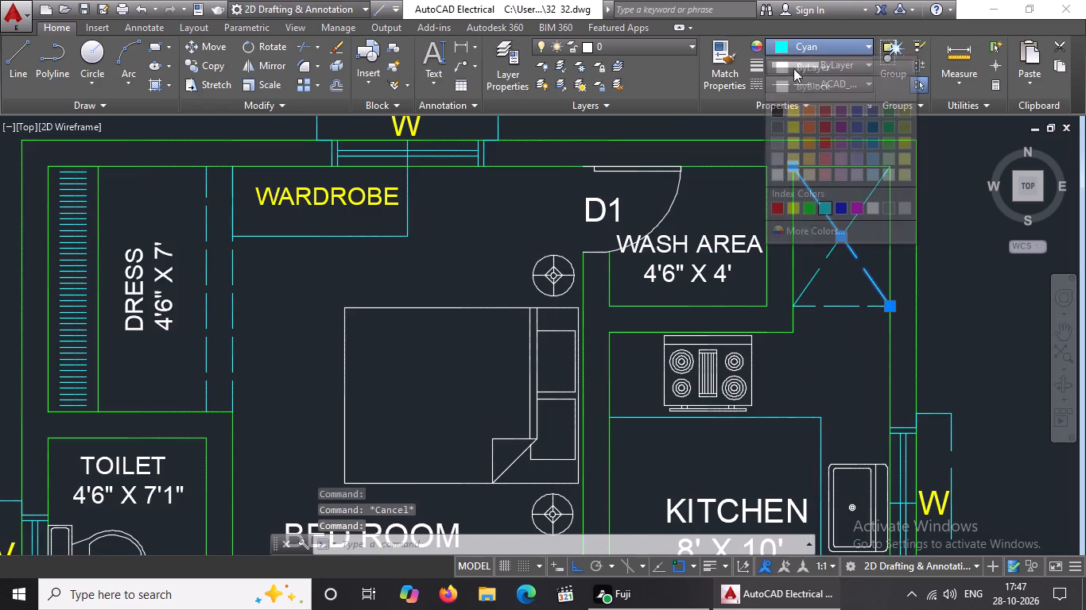
{"action": "left_click", "coordinate": [792, 204]}
{"action": "key", "text": "Escape"}
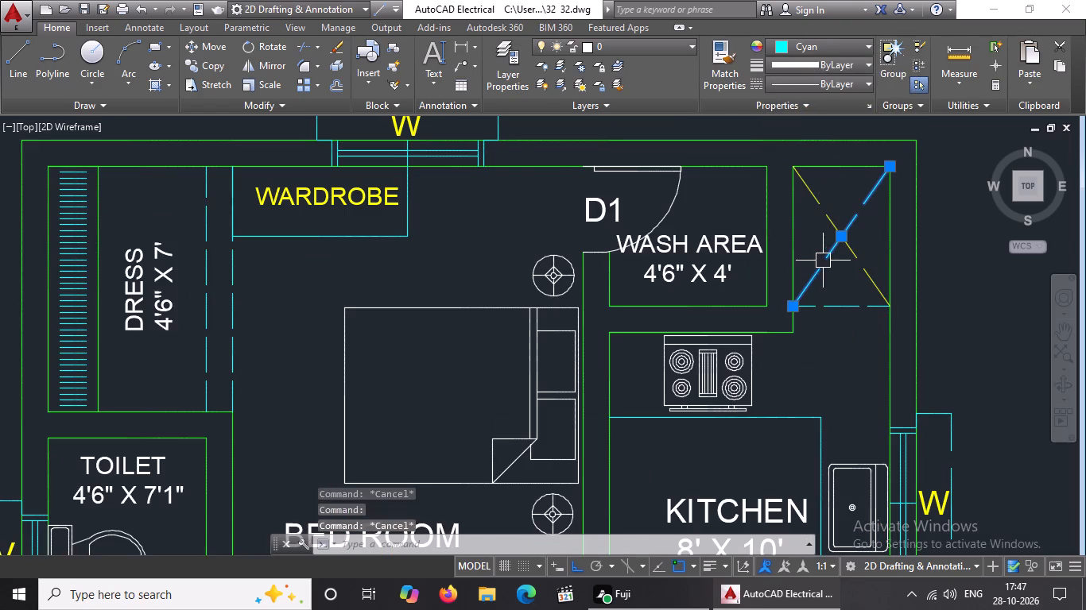
{"action": "left_click", "coordinate": [823, 261]}
{"action": "left_click", "coordinate": [846, 48]}
{"action": "left_click", "coordinate": [792, 203]}
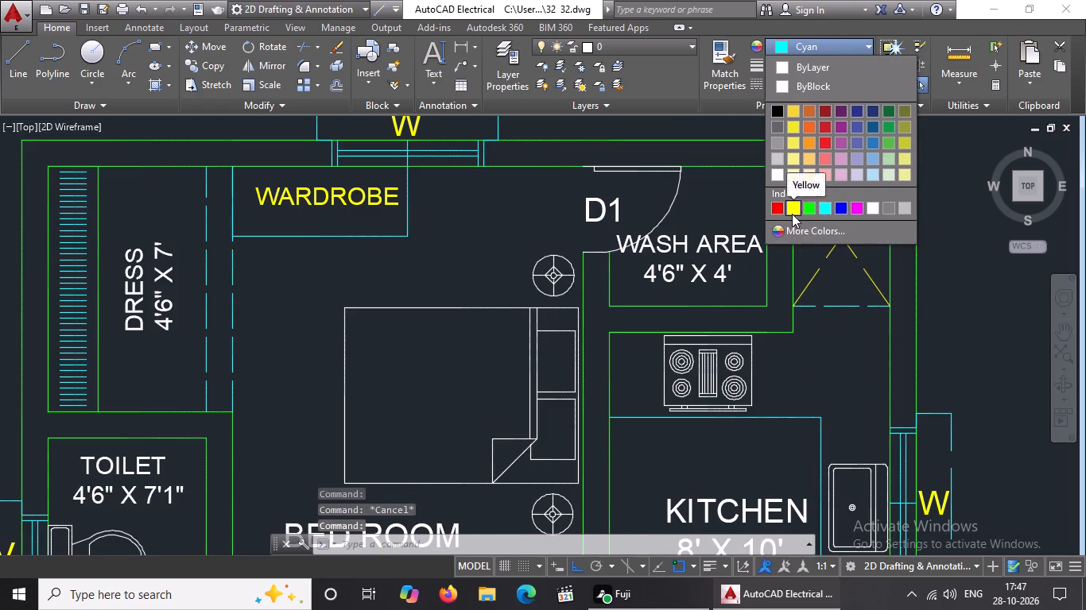
{"action": "key", "text": "Escape"}
{"action": "left_click", "coordinate": [844, 307]}
{"action": "left_click", "coordinate": [819, 35]}
{"action": "left_click", "coordinate": [819, 45]}
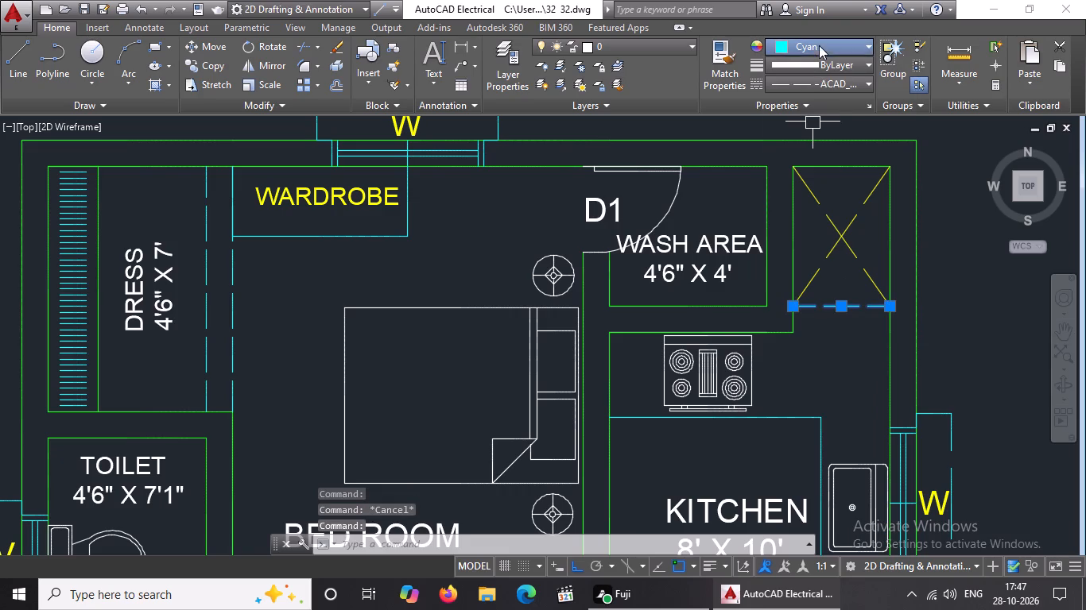
{"action": "left_click", "coordinate": [796, 207]}
Set the color of the D1 door label of the first floor's 4'6" X 4' wash area to Yellow.
{"action": "scroll", "coordinate": [774, 299], "scroll_direction": "down", "scroll_amount": 2}
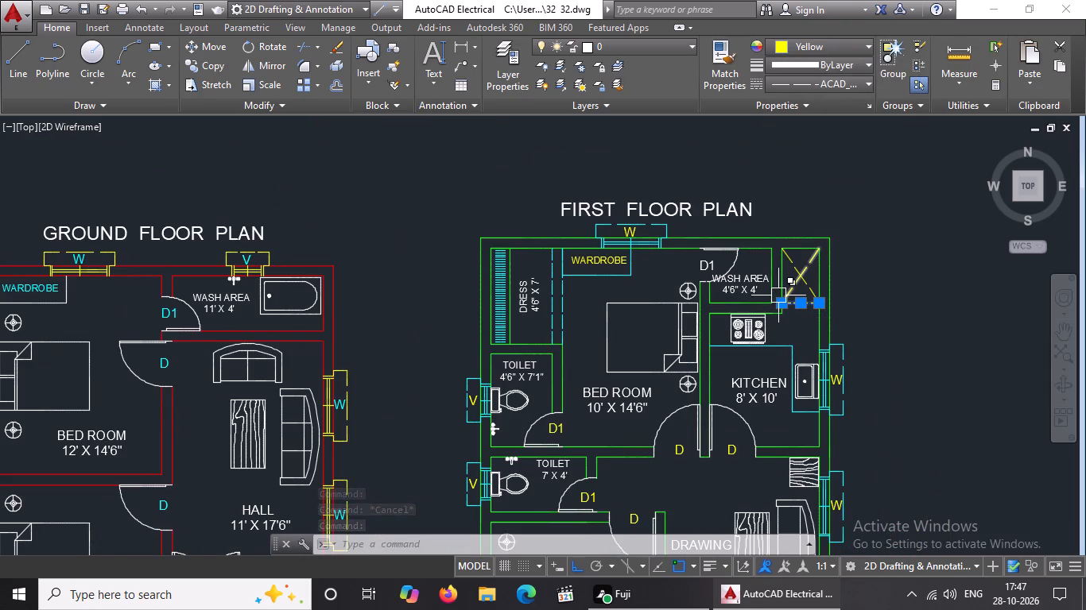
{"action": "scroll", "coordinate": [699, 264], "scroll_direction": "up", "scroll_amount": 2}
{"action": "left_click", "coordinate": [702, 257]}
{"action": "left_click", "coordinate": [810, 39]}
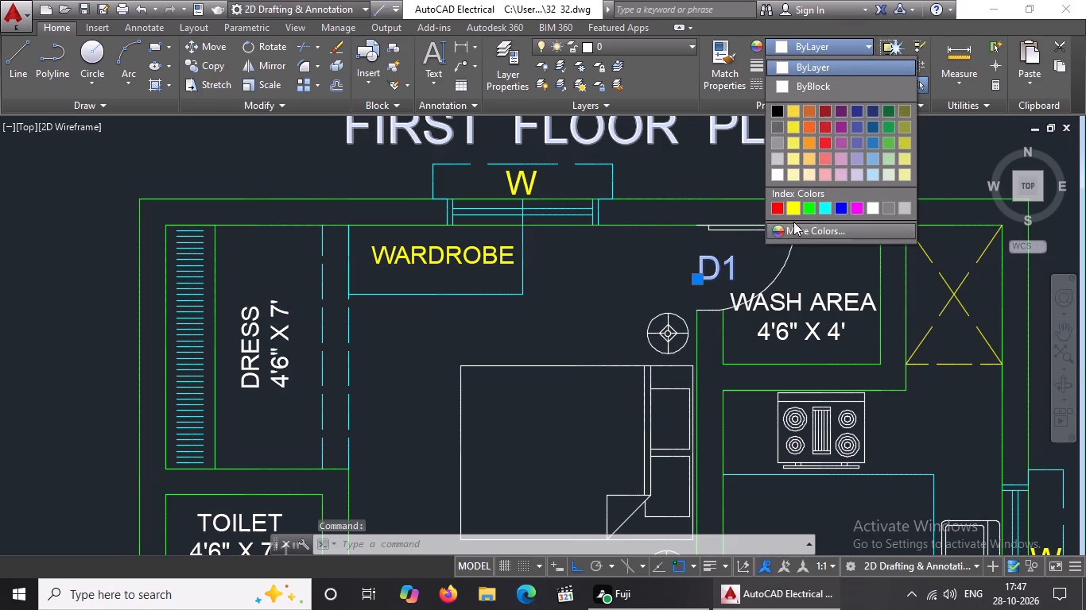
{"action": "left_click", "coordinate": [792, 207]}
{"action": "scroll", "coordinate": [748, 225], "scroll_direction": "down", "scroll_amount": 2}
{"action": "key", "text": "Escape"}
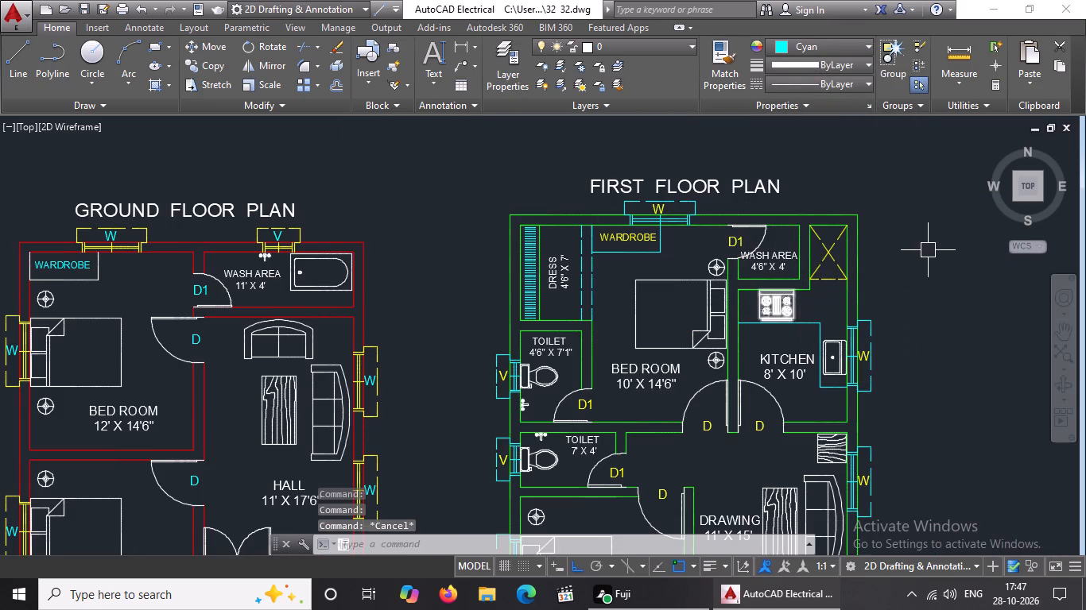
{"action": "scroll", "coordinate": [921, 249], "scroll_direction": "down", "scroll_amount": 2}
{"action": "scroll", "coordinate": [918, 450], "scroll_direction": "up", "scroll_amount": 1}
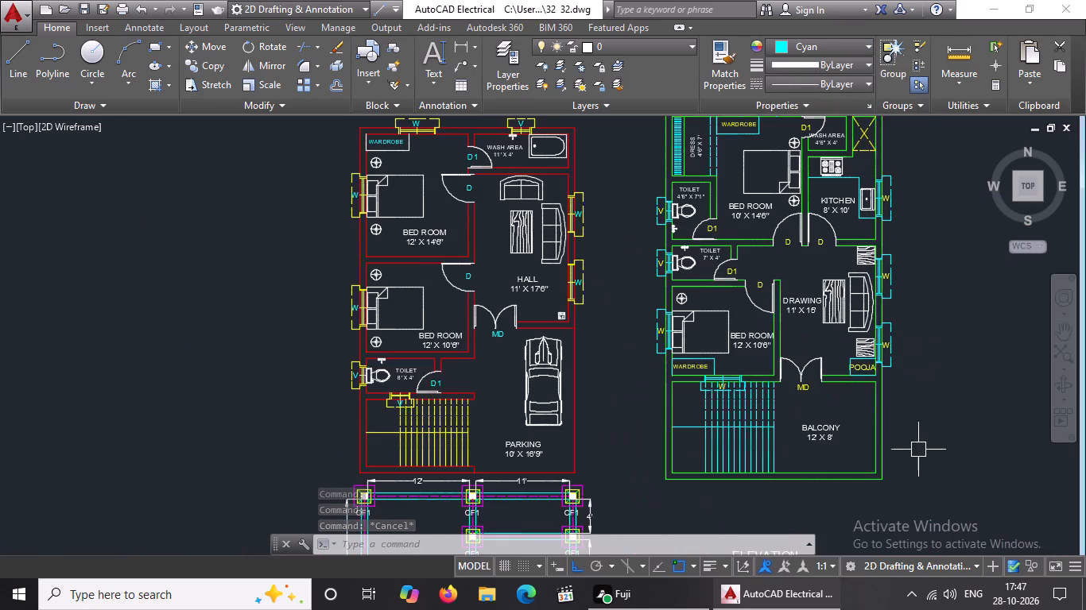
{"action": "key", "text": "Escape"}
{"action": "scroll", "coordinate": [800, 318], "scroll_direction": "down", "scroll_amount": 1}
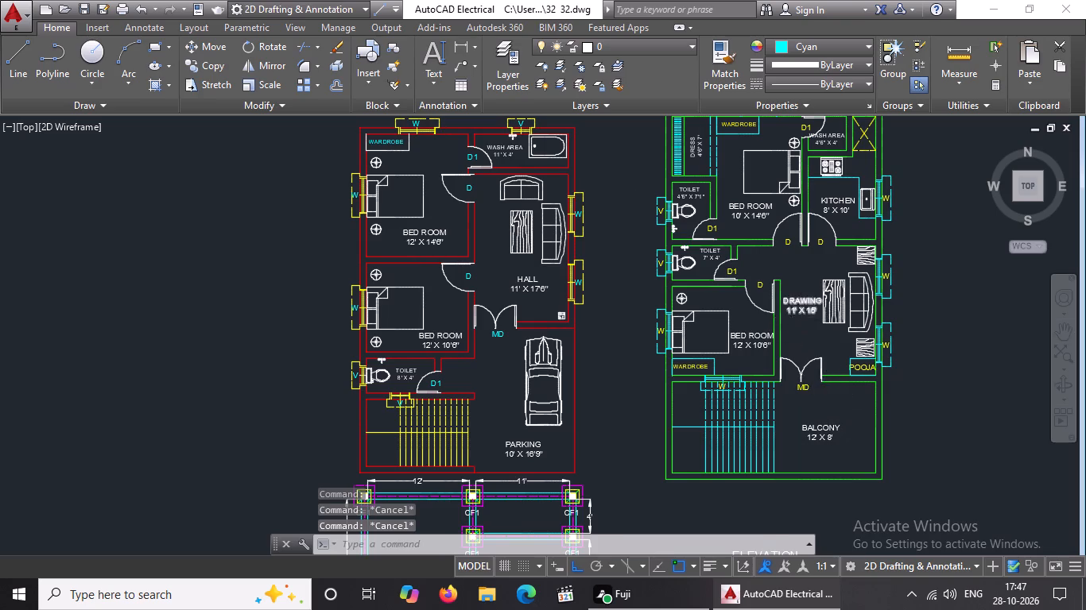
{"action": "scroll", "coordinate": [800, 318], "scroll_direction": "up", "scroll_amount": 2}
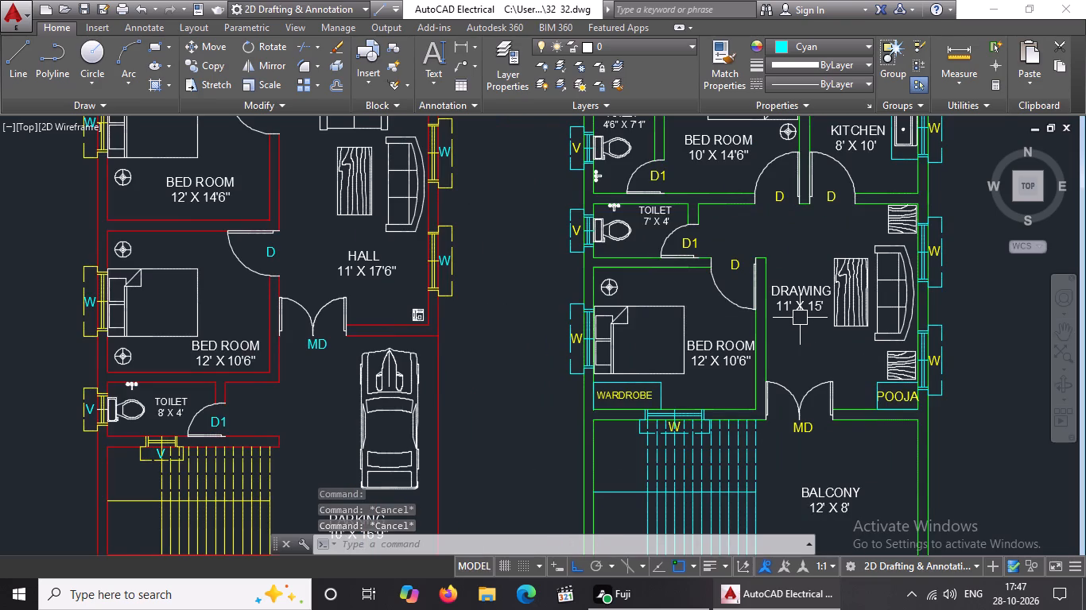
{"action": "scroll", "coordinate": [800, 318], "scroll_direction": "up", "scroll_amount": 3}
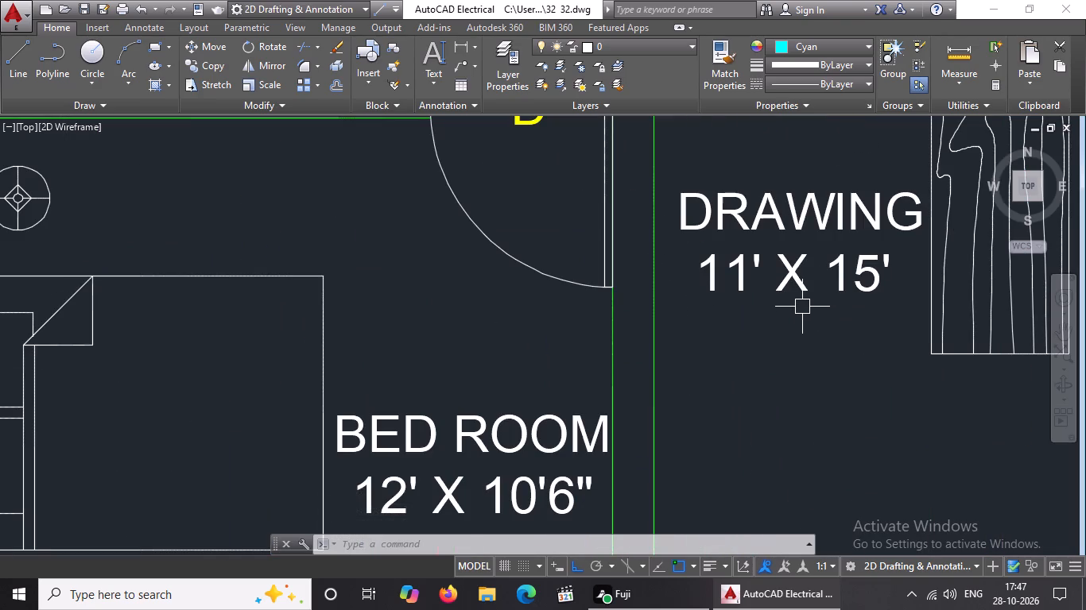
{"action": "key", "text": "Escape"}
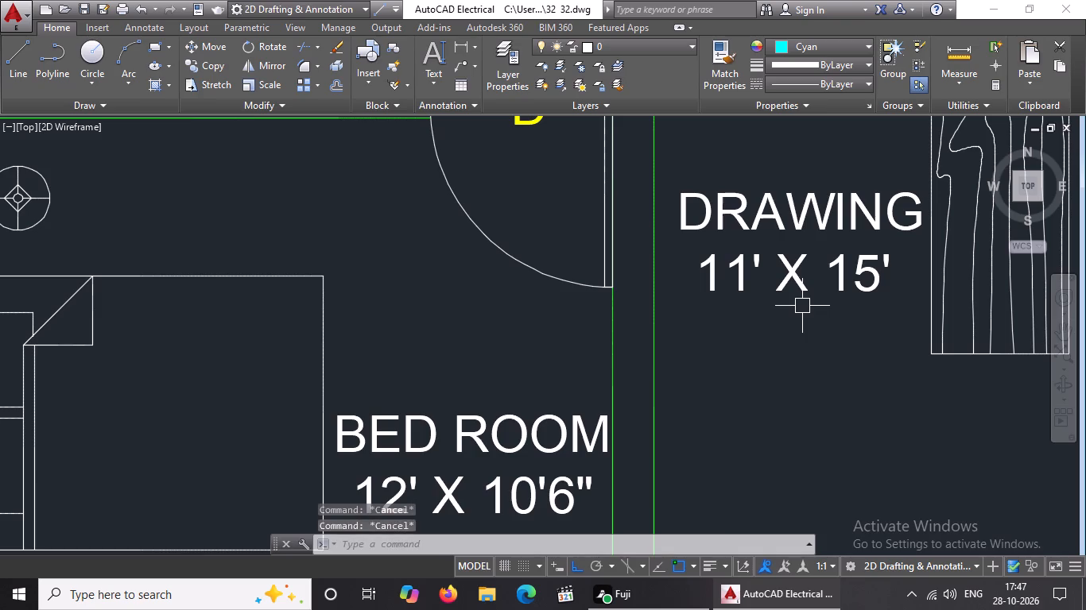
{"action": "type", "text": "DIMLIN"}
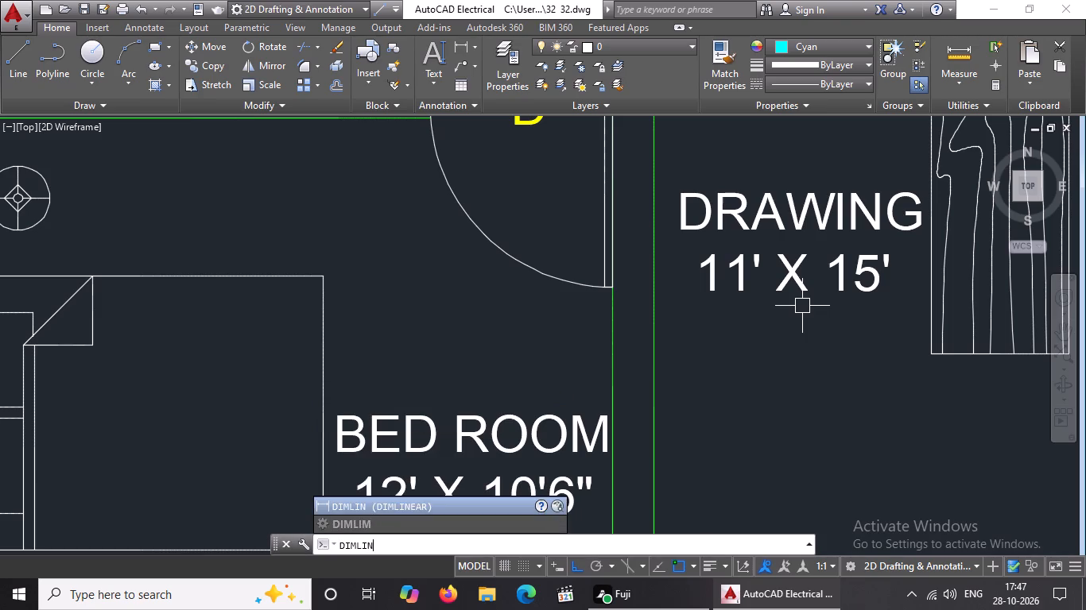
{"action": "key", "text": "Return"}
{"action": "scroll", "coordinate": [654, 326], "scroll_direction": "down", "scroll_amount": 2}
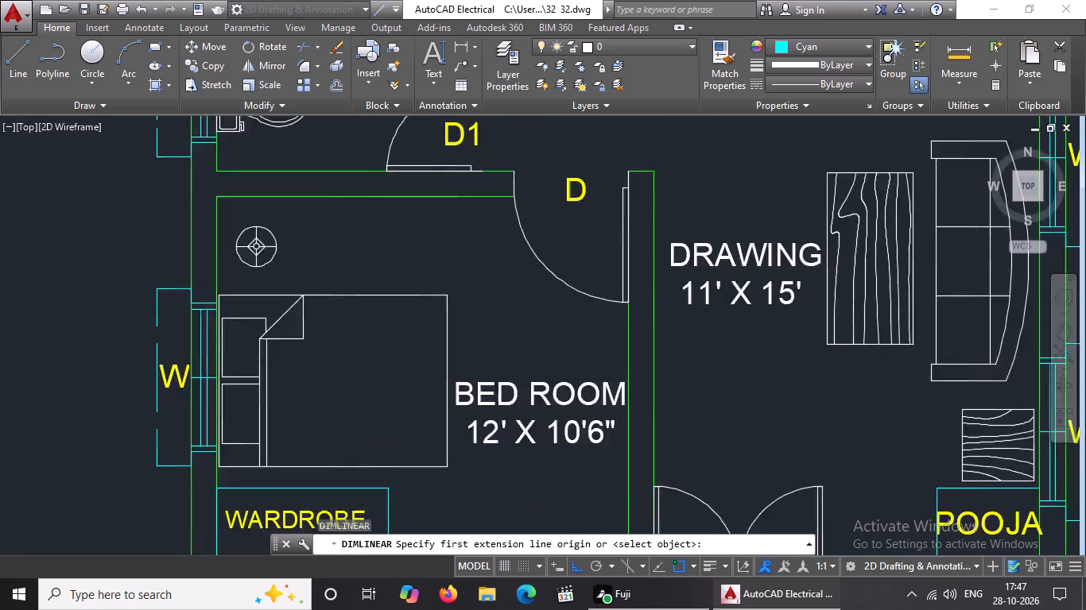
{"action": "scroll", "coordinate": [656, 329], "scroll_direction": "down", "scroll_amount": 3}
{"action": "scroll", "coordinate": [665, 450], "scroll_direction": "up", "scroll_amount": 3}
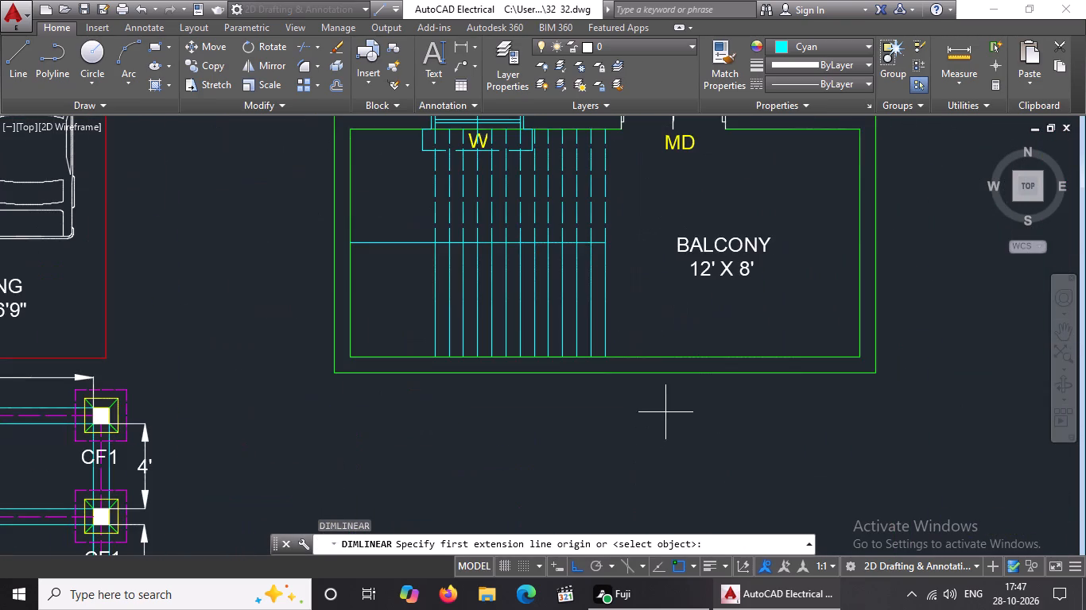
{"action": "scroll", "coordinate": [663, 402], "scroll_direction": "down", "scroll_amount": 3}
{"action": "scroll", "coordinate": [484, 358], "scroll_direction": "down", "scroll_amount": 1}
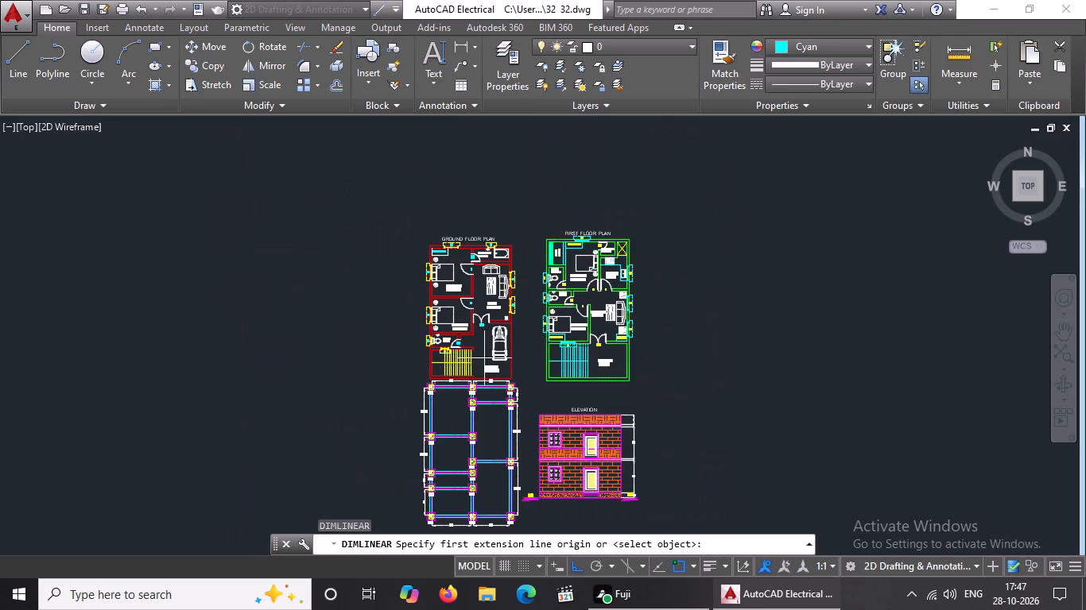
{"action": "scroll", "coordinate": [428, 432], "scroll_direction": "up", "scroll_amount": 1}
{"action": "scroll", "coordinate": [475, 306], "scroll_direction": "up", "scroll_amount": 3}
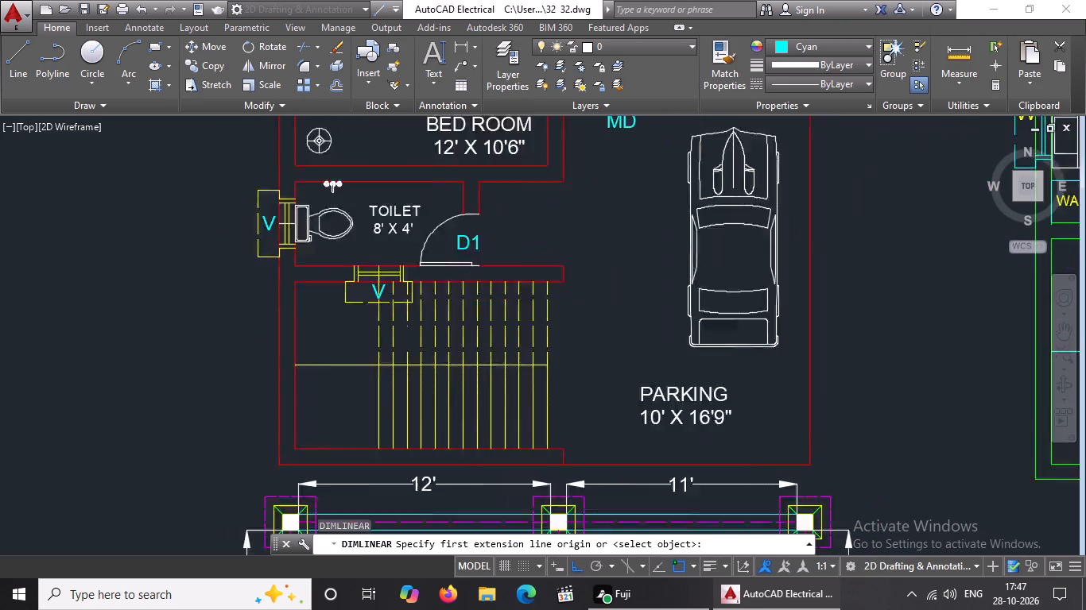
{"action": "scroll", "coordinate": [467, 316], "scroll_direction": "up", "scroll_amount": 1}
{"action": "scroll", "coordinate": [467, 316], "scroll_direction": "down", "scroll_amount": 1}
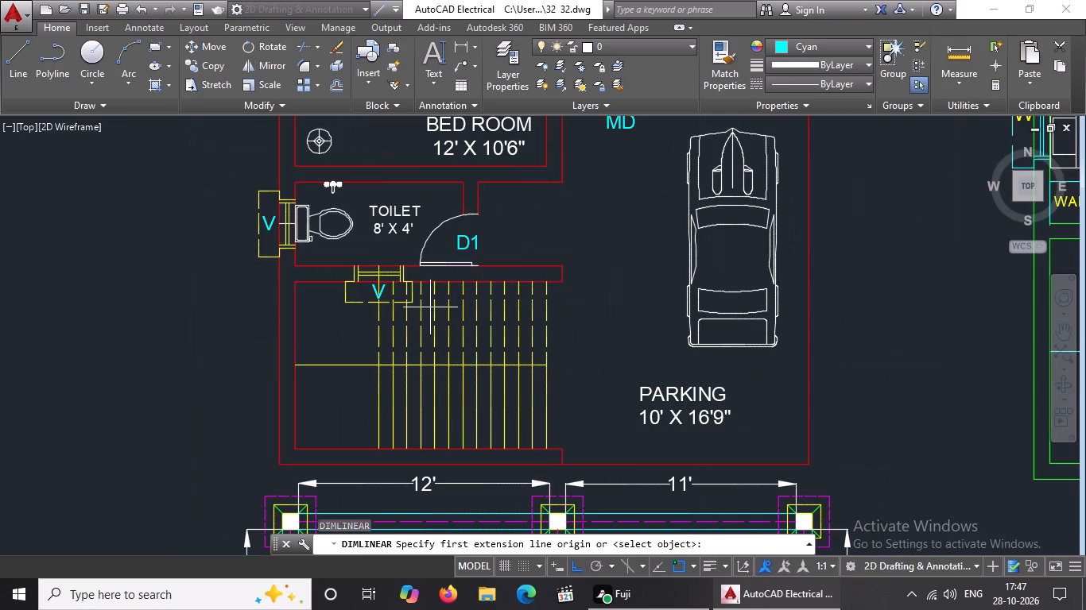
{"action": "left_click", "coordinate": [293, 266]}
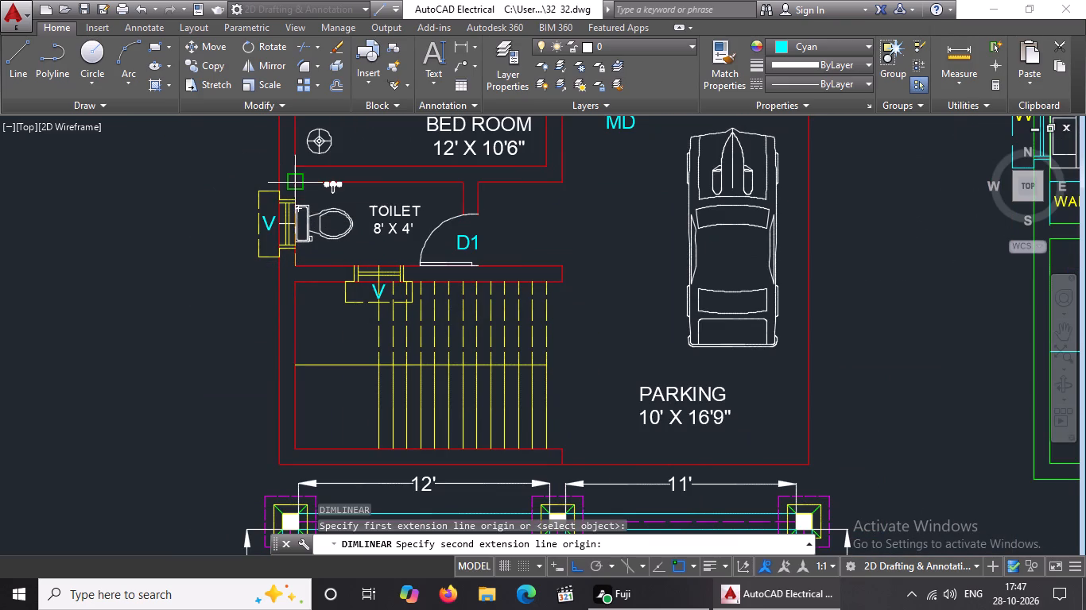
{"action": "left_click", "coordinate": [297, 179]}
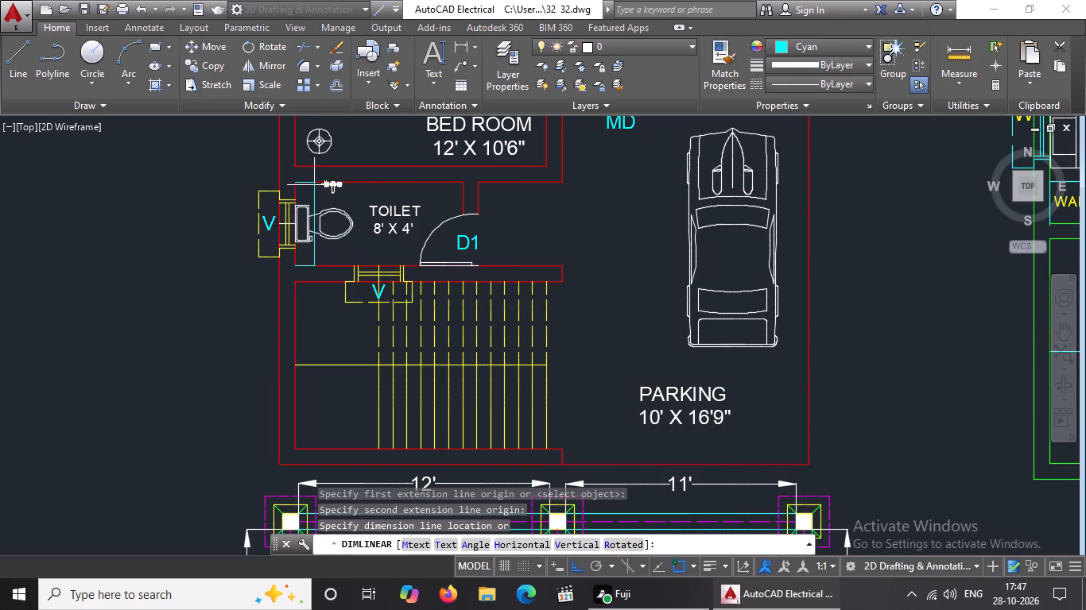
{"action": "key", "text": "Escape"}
Set the current object color to ByBlock.
{"action": "left_click", "coordinate": [797, 41]}
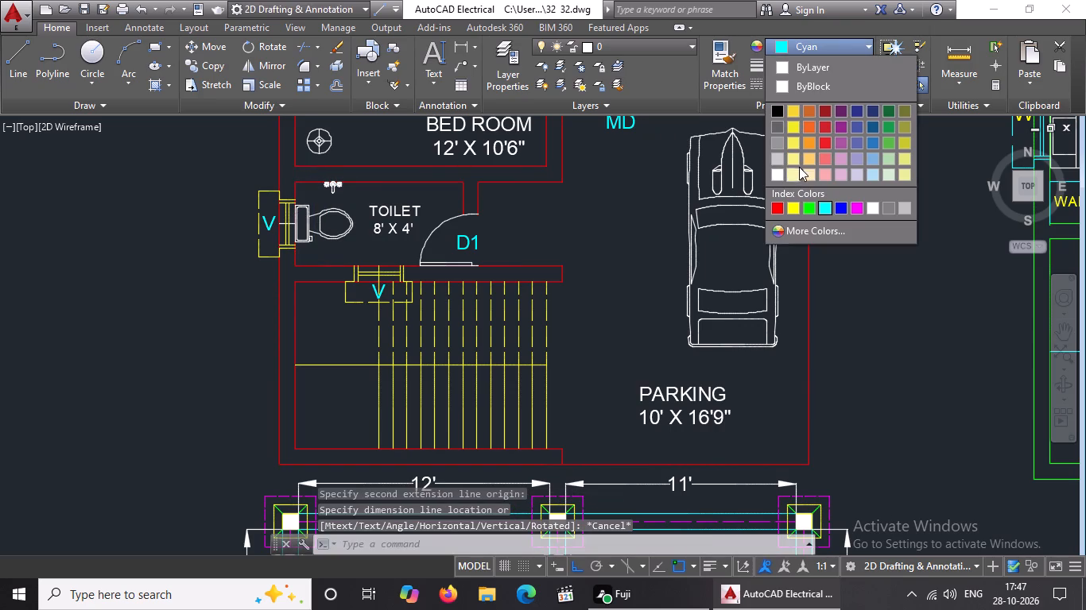
{"action": "left_click", "coordinate": [808, 83]}
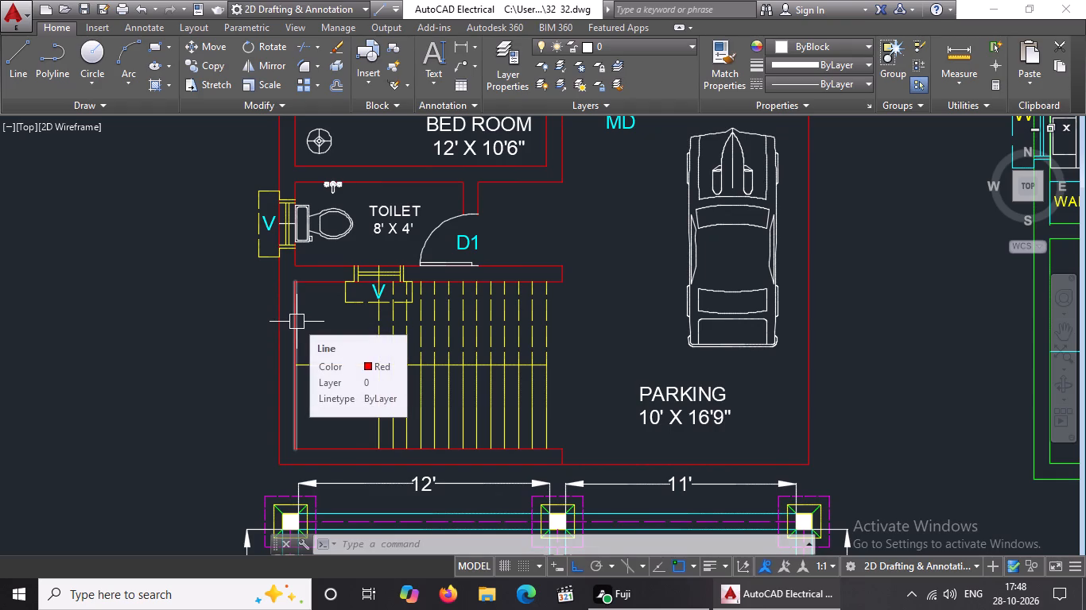
Add a horizontal linear dimension across the ground floor toilet between its upper inner corners, placed just inside the upper wall.
{"action": "key", "text": "Escape"}
{"action": "type", "text": "DIMLIN"}
{"action": "key", "text": "Return"}
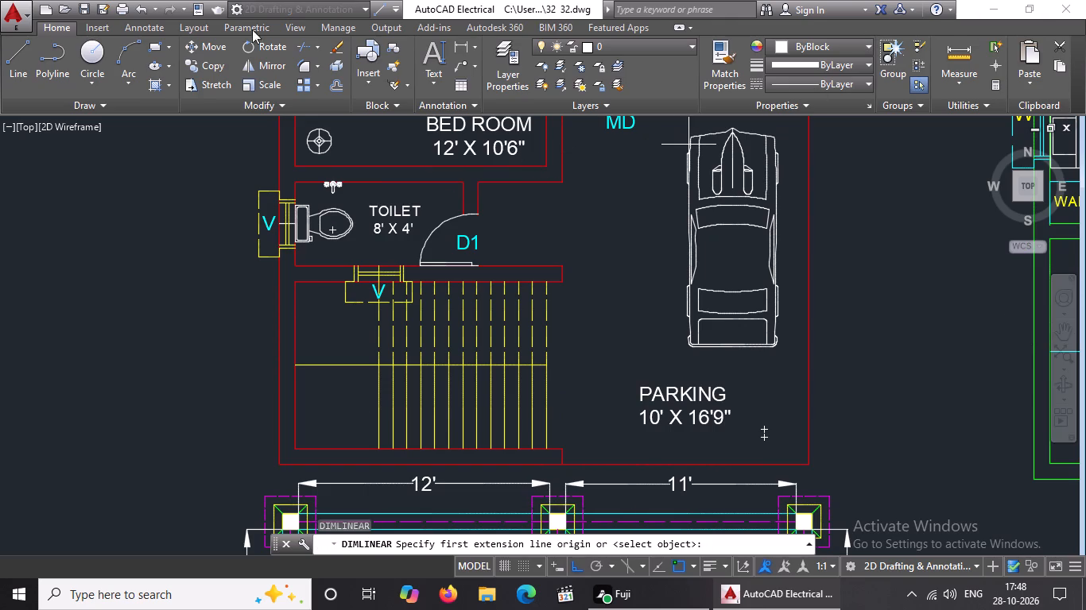
{"action": "left_click", "coordinate": [296, 183]}
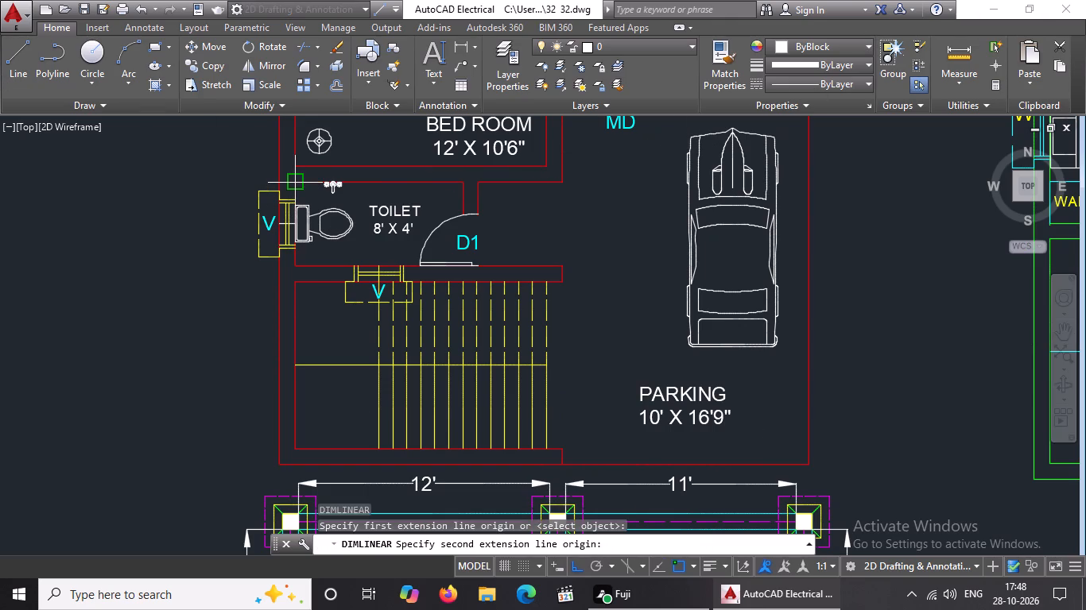
{"action": "left_click", "coordinate": [463, 181]}
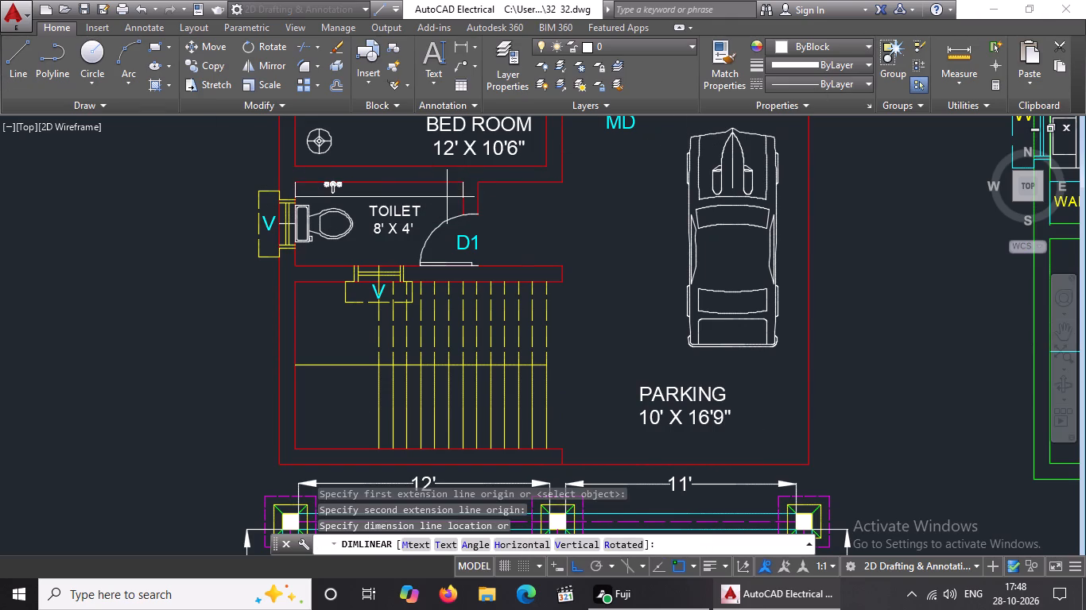
{"action": "left_click", "coordinate": [444, 200]}
{"action": "key", "text": "Escape"}
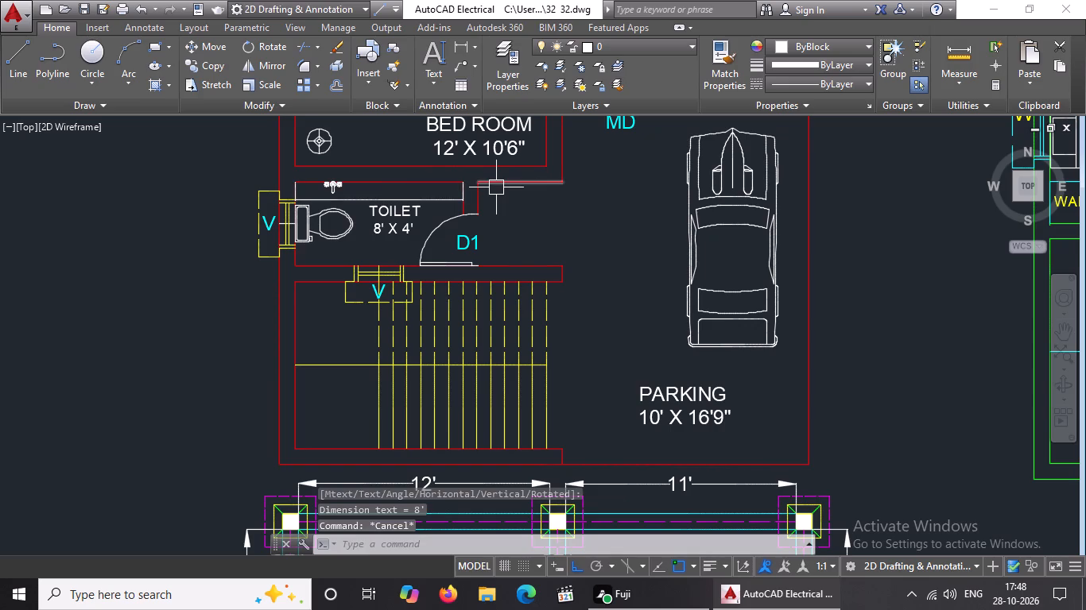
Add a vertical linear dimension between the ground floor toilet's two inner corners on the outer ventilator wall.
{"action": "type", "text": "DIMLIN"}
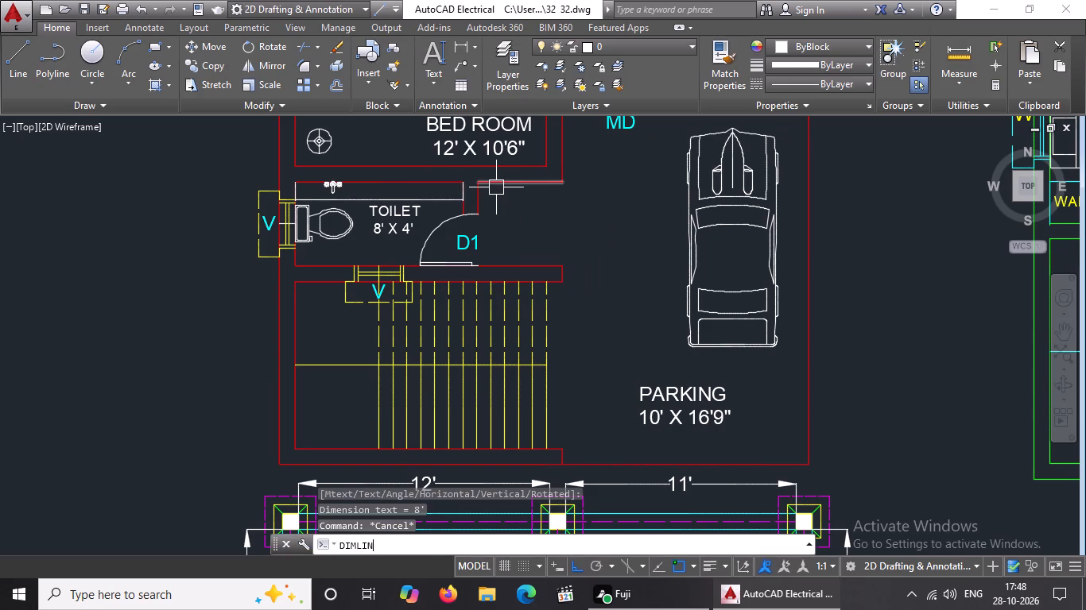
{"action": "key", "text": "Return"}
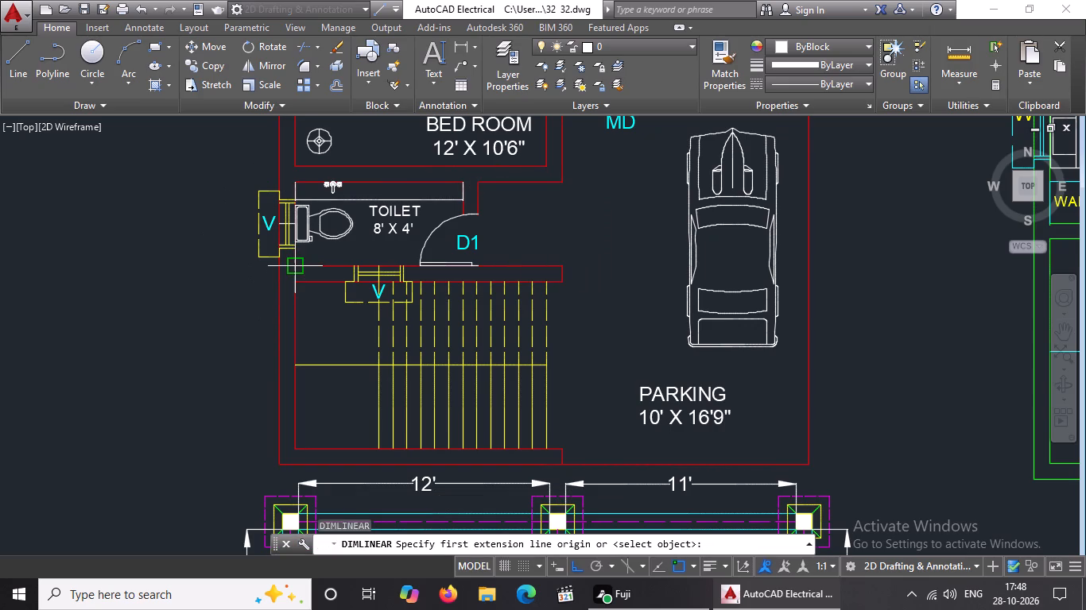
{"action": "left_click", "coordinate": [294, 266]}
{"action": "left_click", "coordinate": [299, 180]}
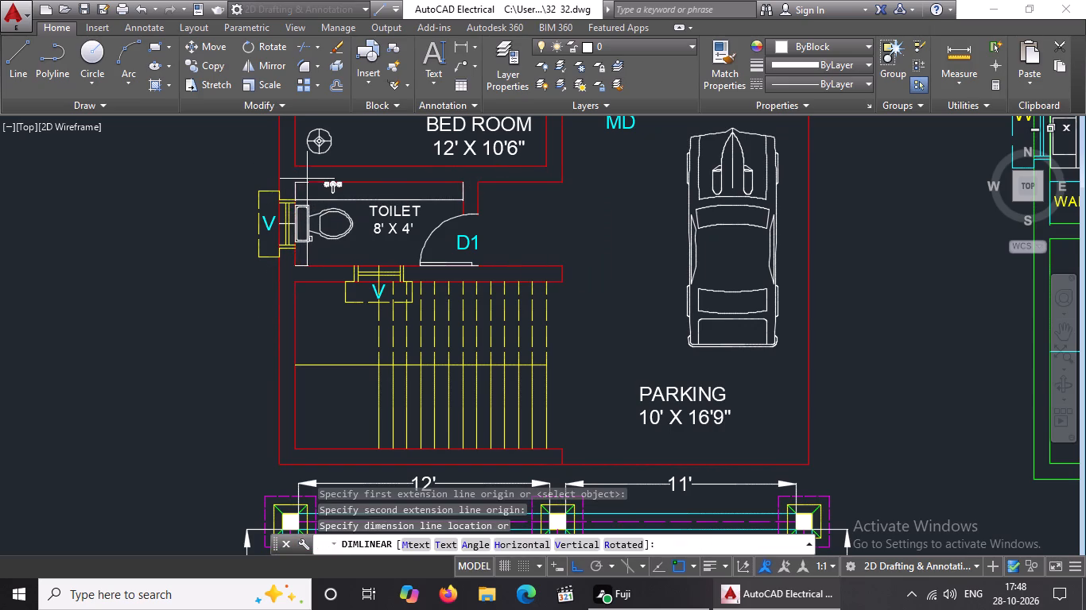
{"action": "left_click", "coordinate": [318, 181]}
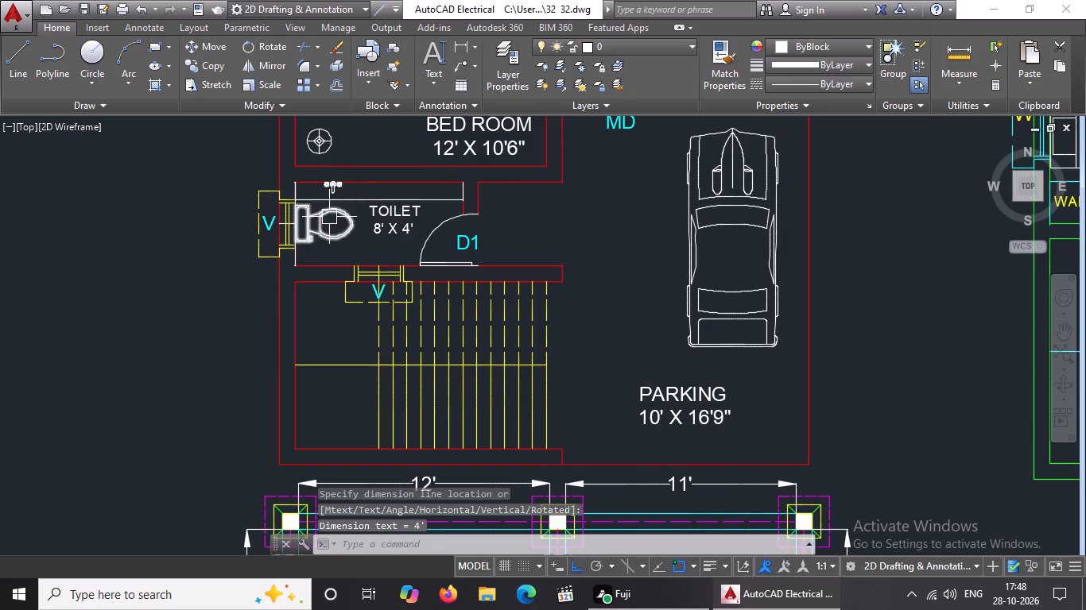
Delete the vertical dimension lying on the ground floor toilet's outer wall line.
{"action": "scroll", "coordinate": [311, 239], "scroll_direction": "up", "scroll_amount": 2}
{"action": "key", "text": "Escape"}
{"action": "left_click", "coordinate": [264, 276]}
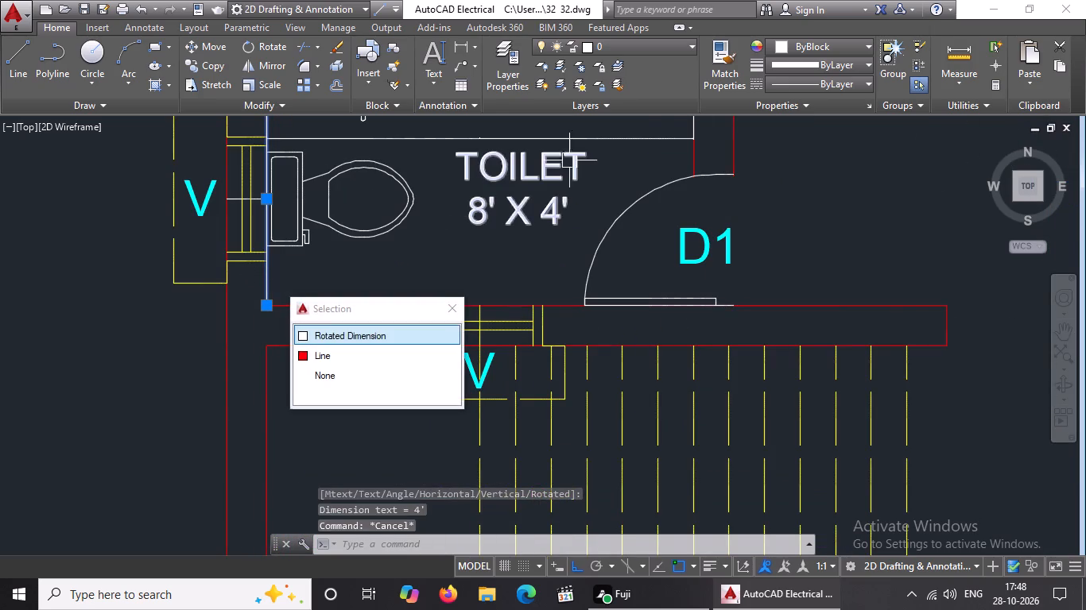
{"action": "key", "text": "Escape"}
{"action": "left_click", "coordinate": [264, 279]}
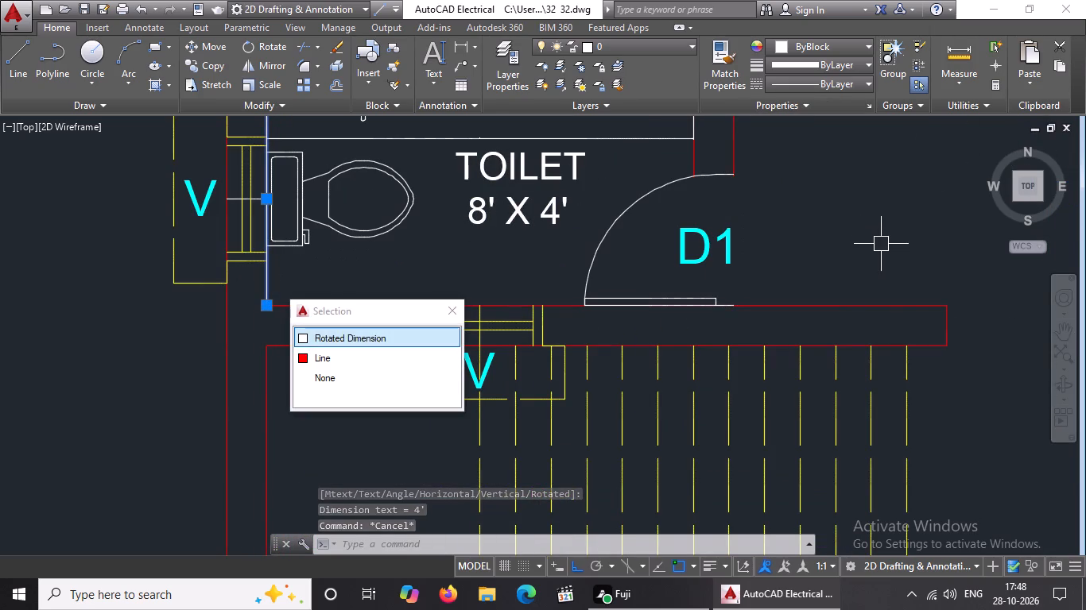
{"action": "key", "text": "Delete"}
Add a vertical linear dimension between the ground floor toilet's outer-wall corners, placing its dimension line inside the room across the WC.
{"action": "scroll", "coordinate": [385, 253], "scroll_direction": "down", "scroll_amount": 2}
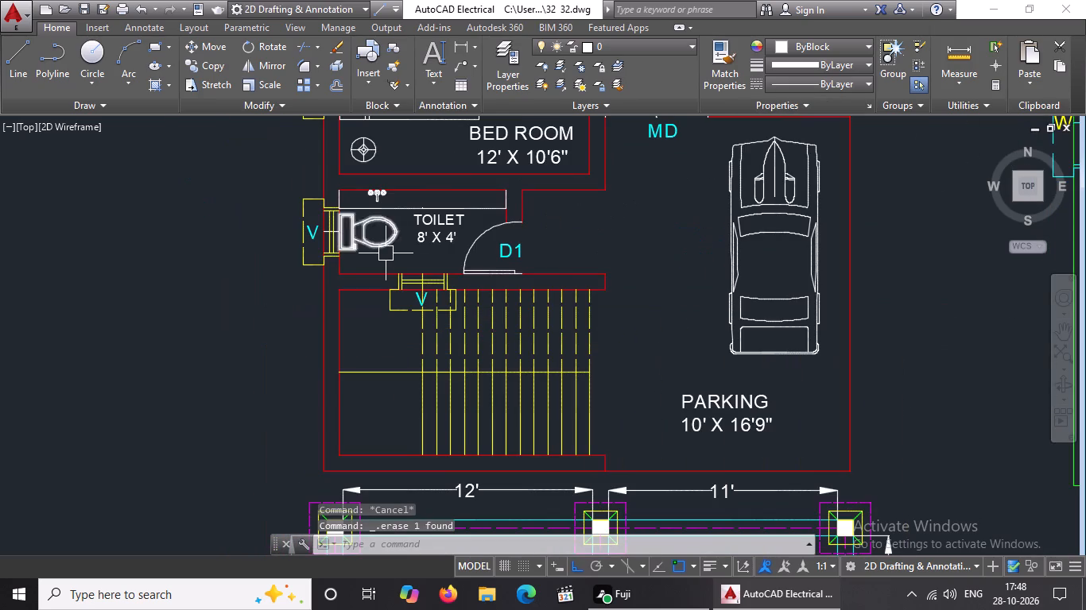
{"action": "key", "text": "Escape"}
{"action": "type", "text": "DIMLIN"}
{"action": "key", "text": "Return"}
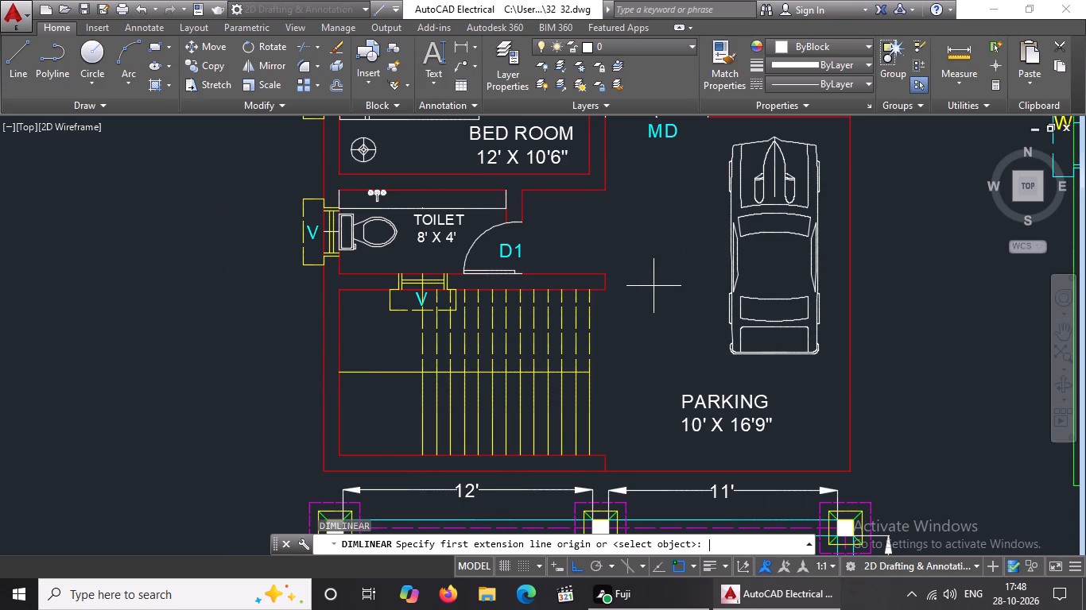
{"action": "scroll", "coordinate": [417, 185], "scroll_direction": "up", "scroll_amount": 2}
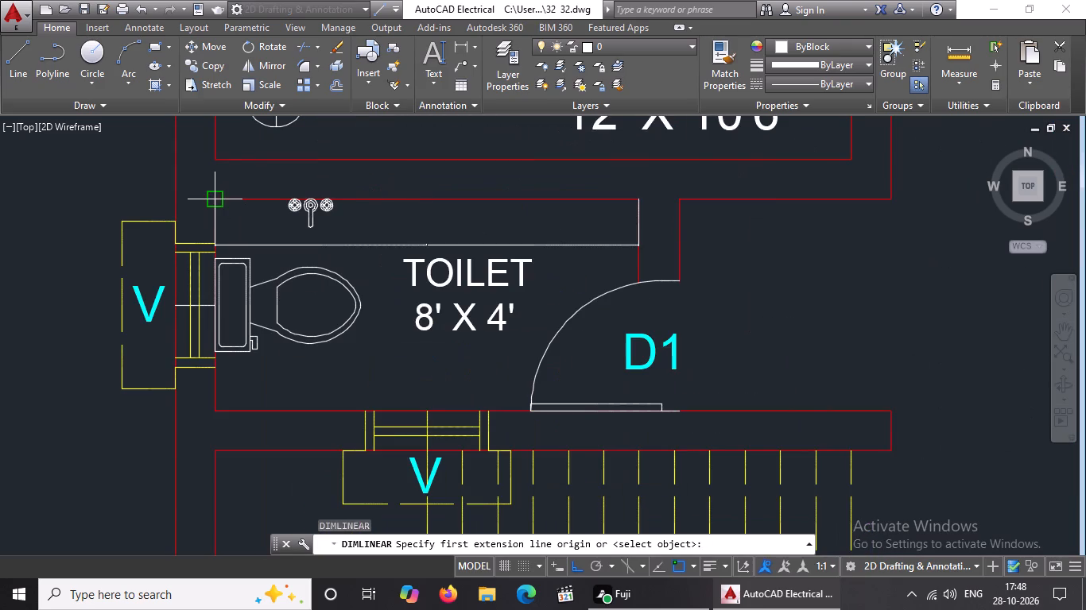
{"action": "double_click", "coordinate": [216, 198]}
{"action": "left_click", "coordinate": [215, 411]}
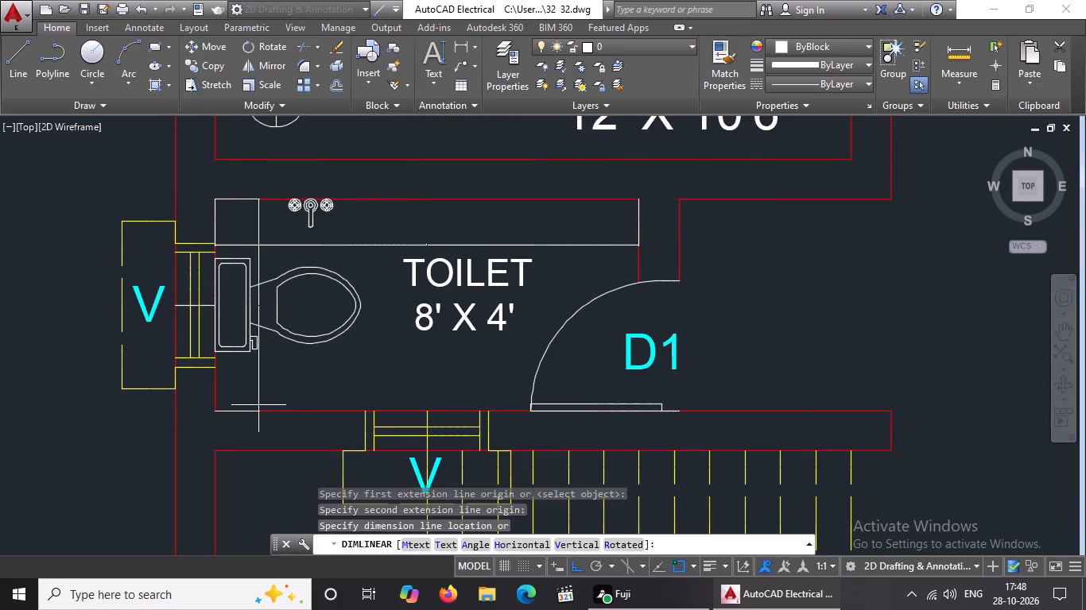
{"action": "left_click", "coordinate": [267, 400]}
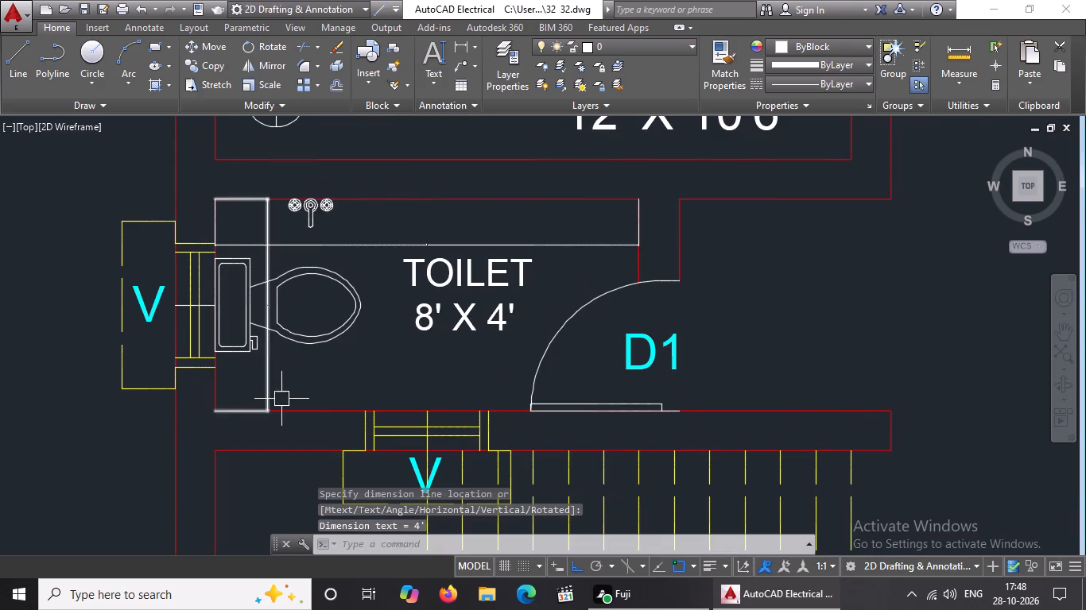
{"action": "key", "text": "Escape"}
Set the arrow size of the ground floor toilet's vertical dimension to 5".
{"action": "left_click", "coordinate": [266, 371]}
{"action": "right_click", "coordinate": [330, 362]}
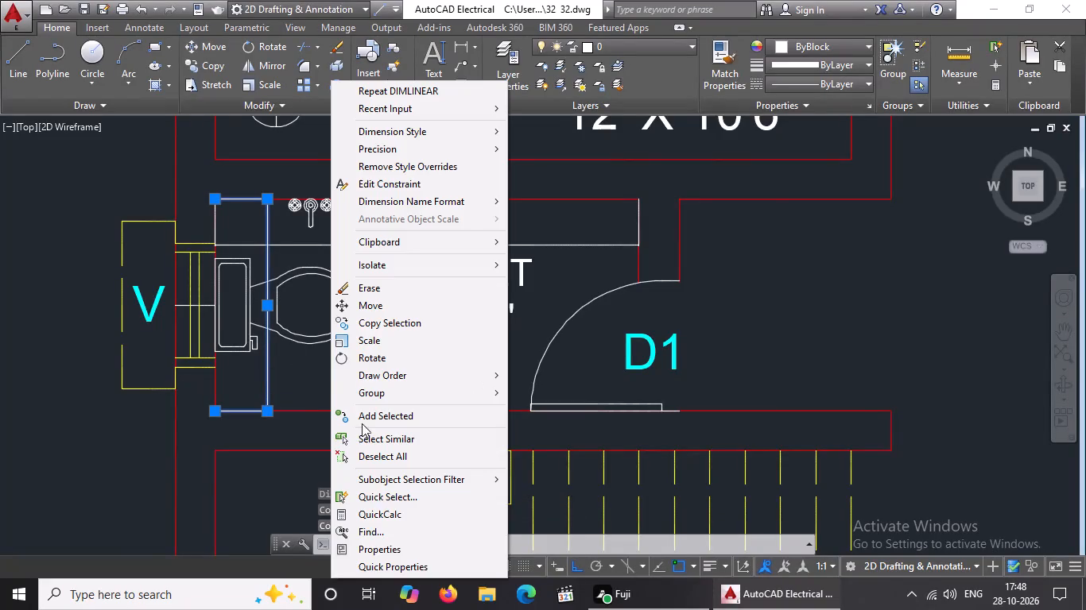
{"action": "left_click", "coordinate": [373, 551]}
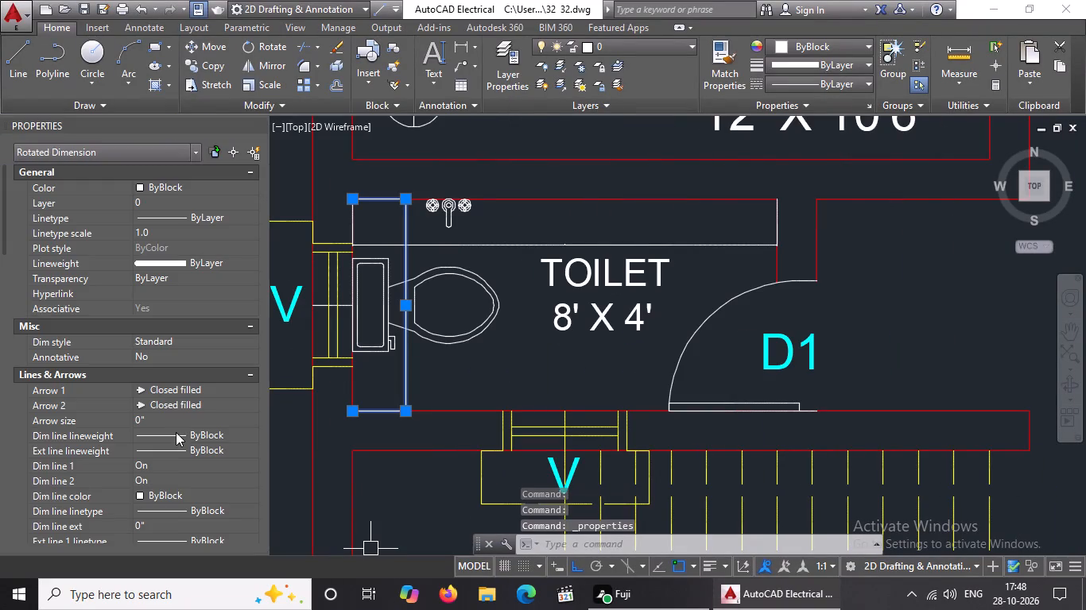
{"action": "left_click", "coordinate": [161, 419]}
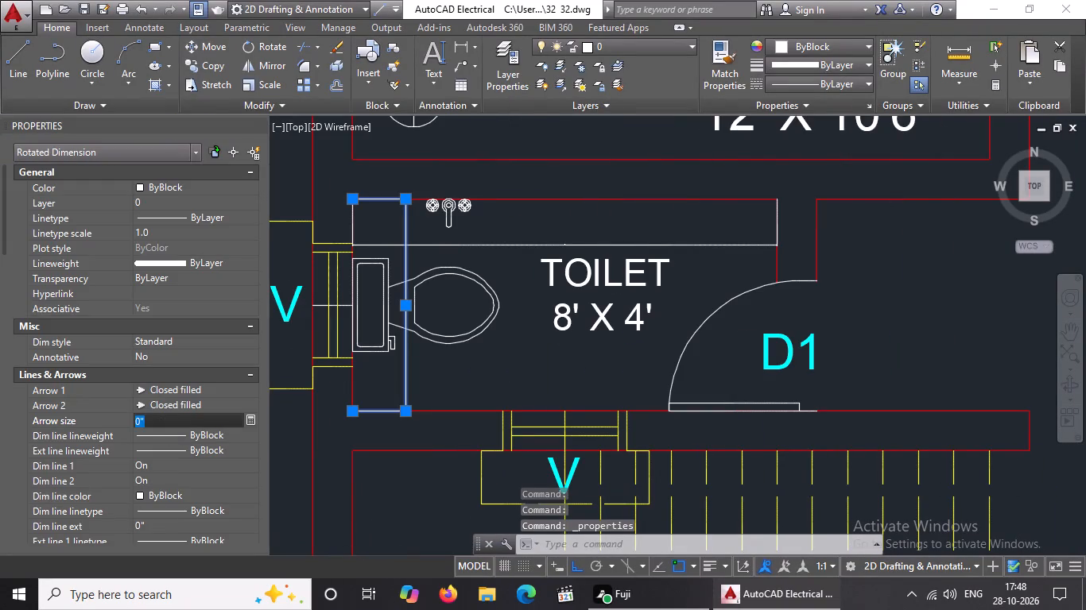
{"action": "key", "text": "BackSpace"}
{"action": "key", "text": "BackSpace"}
{"action": "key", "text": "5"}
{"action": "key", "text": "shift+quotedbl"}
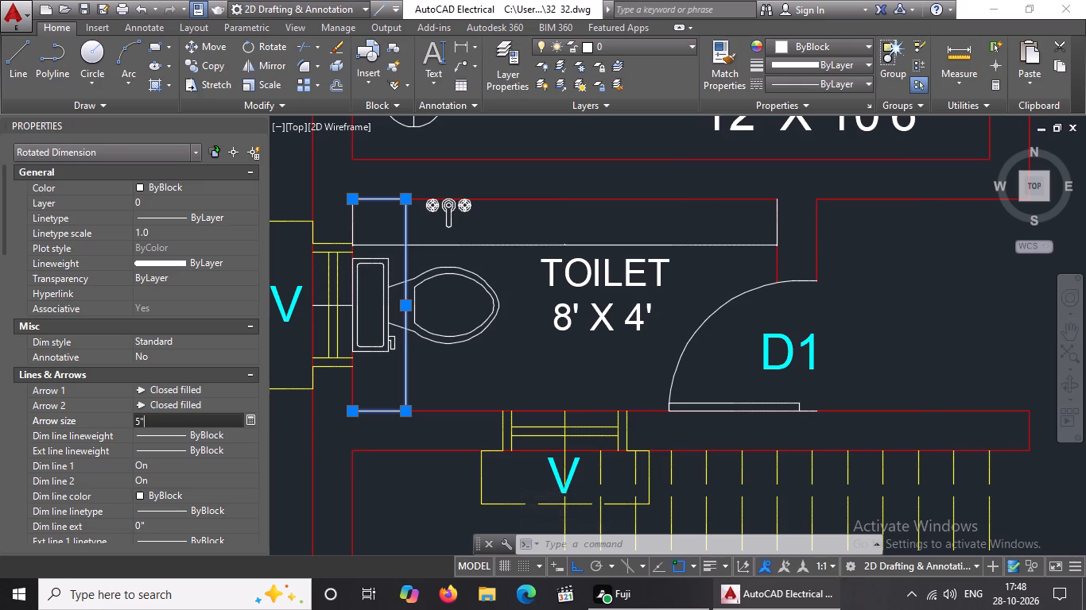
{"action": "key", "text": "Return"}
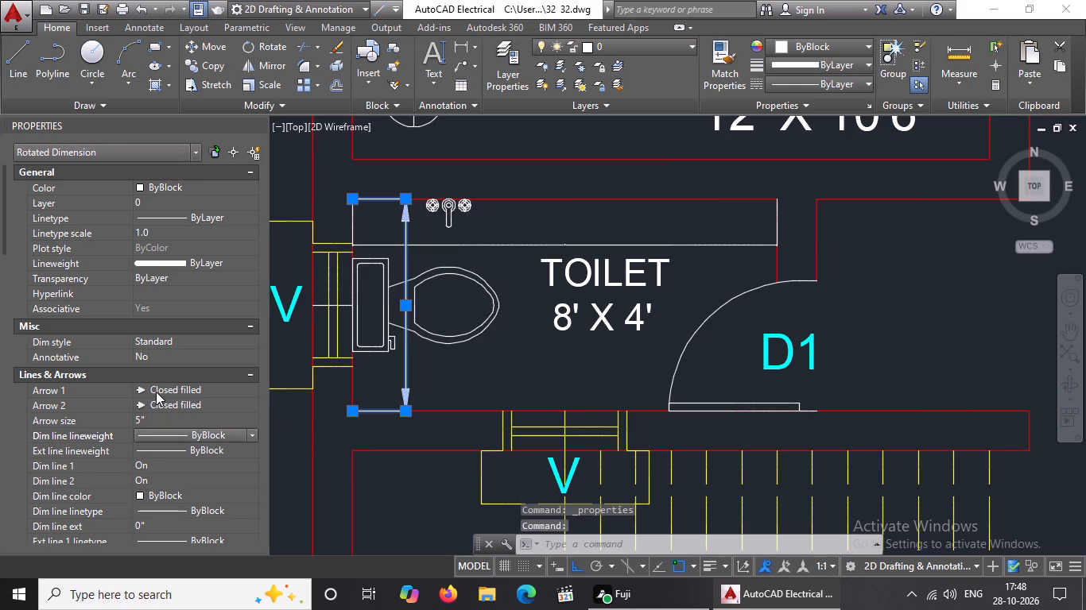
Set the text height of the ground floor toilet's vertical dimension to 5".
{"action": "scroll", "coordinate": [81, 369], "scroll_direction": "down", "scroll_amount": 5}
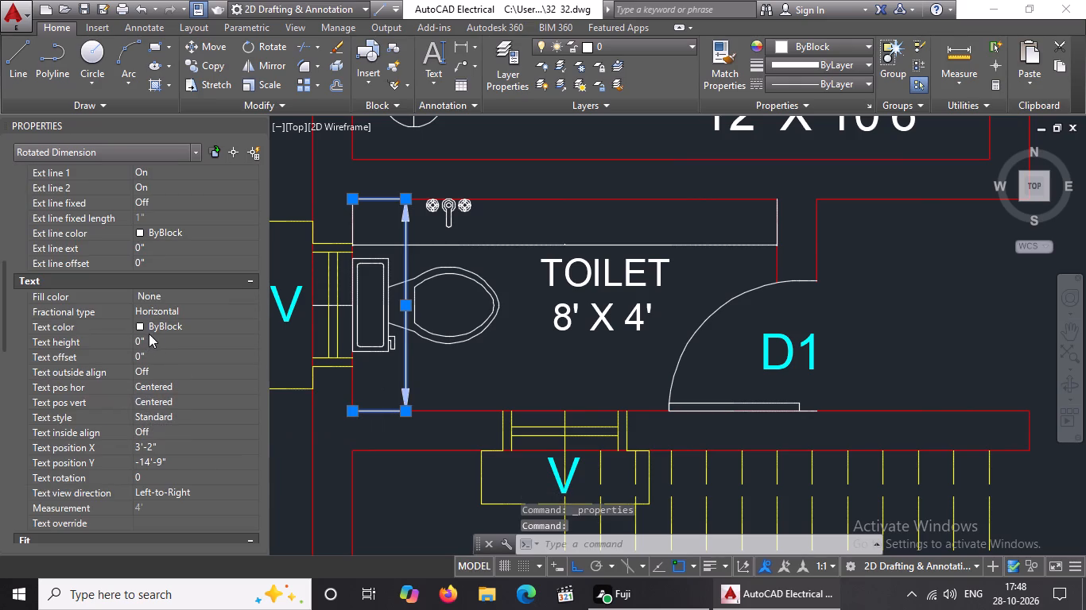
{"action": "left_click", "coordinate": [157, 338]}
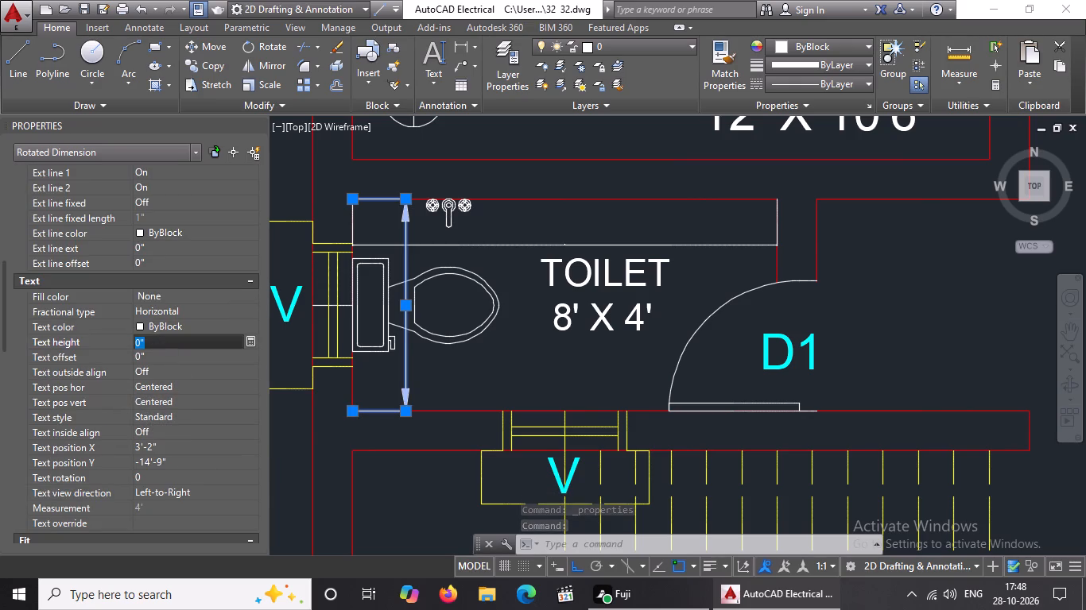
{"action": "key", "text": "BackSpace"}
{"action": "key", "text": "BackSpace"}
{"action": "key", "text": "5"}
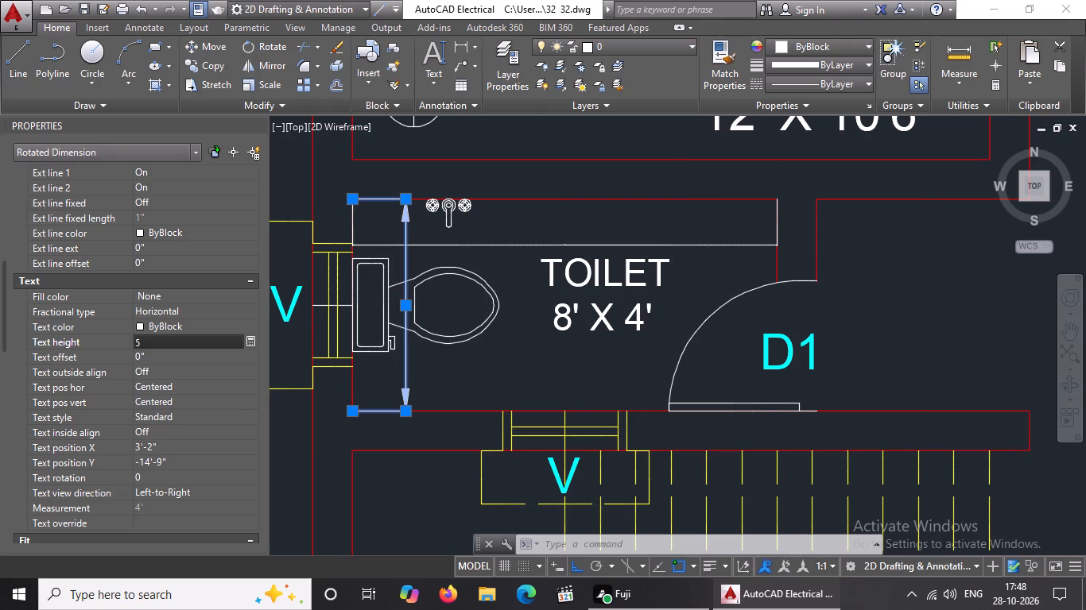
{"action": "key", "text": "shift+quotedbl"}
{"action": "key", "text": "Return"}
{"action": "scroll", "coordinate": [183, 305], "scroll_direction": "down", "scroll_amount": 3}
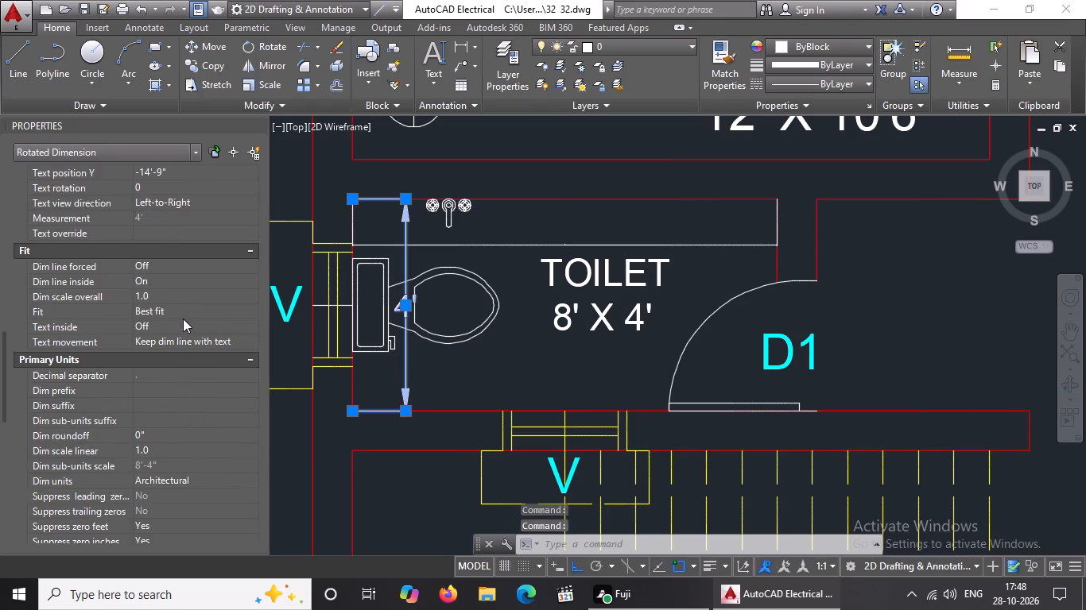
{"action": "scroll", "coordinate": [183, 319], "scroll_direction": "up", "scroll_amount": 12}
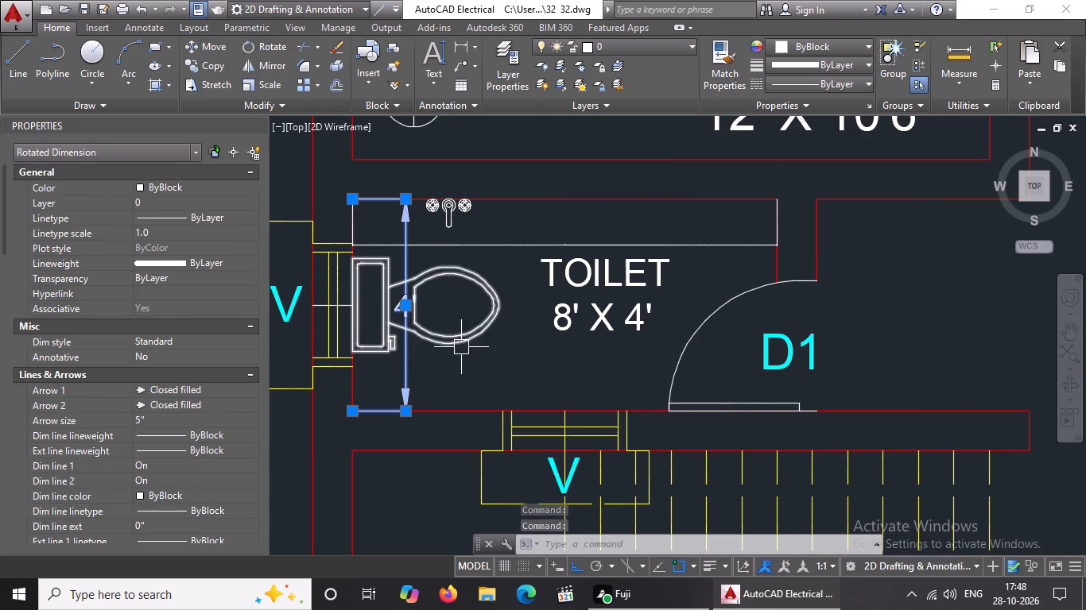
{"action": "key", "text": "Escape"}
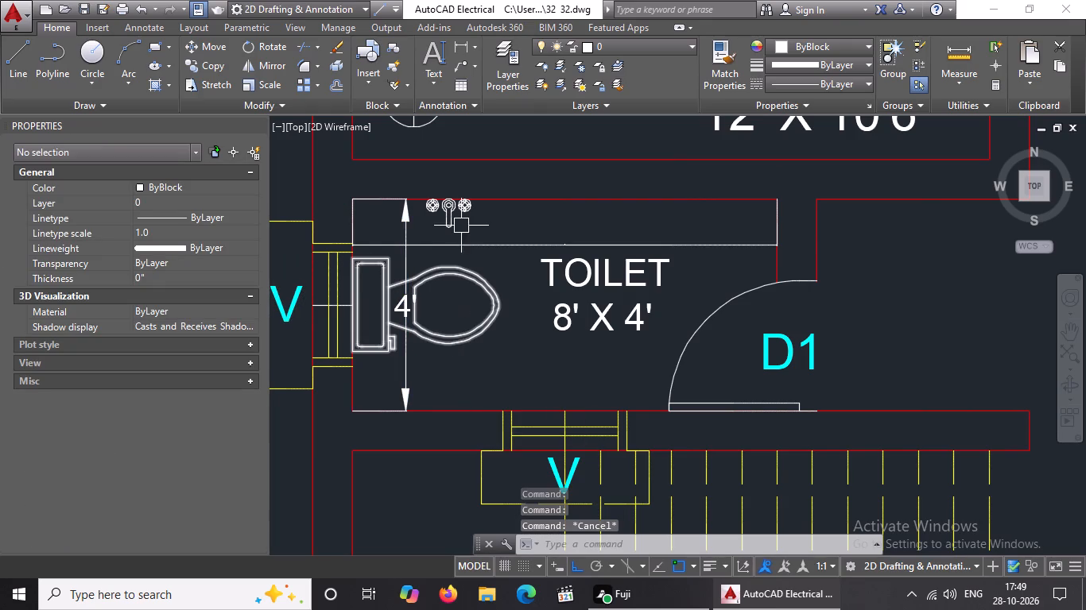
Set the arrow size of the ground floor toilet's horizontal dimension to 5".
{"action": "left_click", "coordinate": [518, 248]}
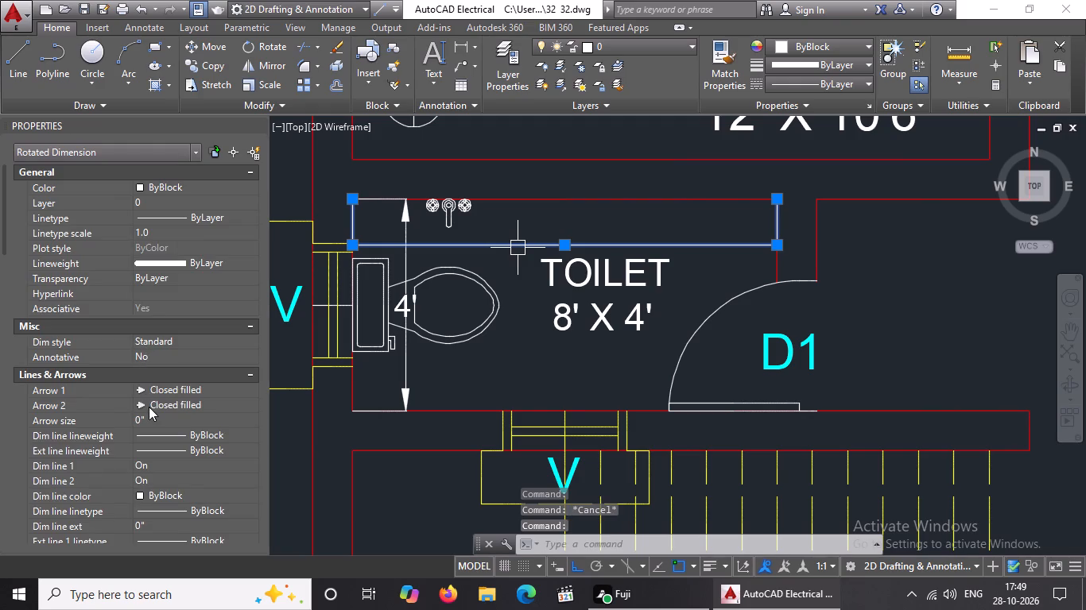
{"action": "left_click", "coordinate": [153, 416]}
{"action": "key", "text": "BackSpace"}
{"action": "key", "text": "BackSpace"}
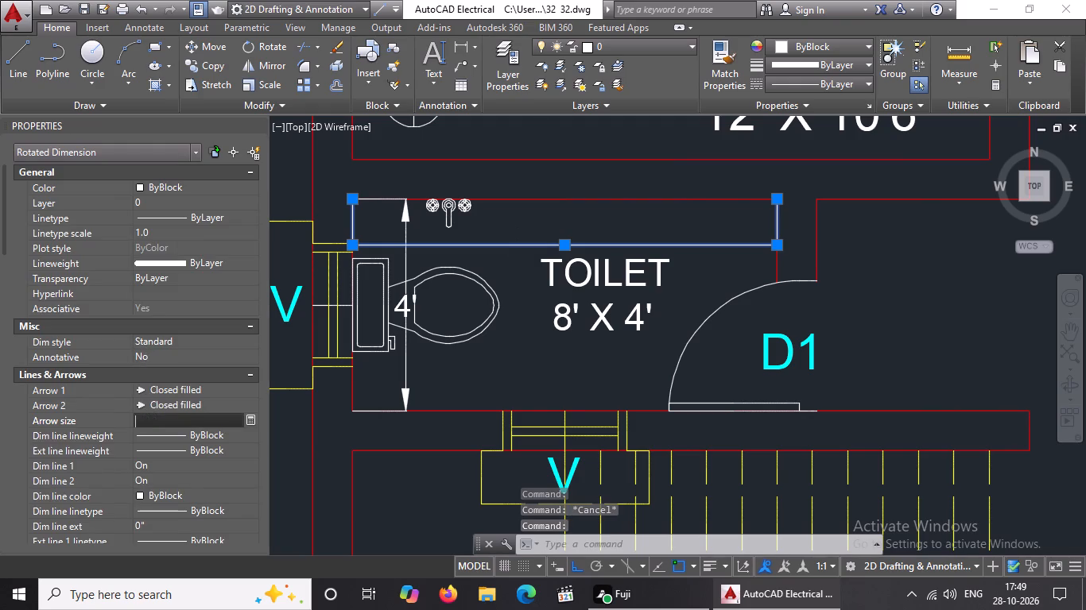
{"action": "key", "text": "5"}
{"action": "key", "text": "shift+quotedbl"}
{"action": "key", "text": "Return"}
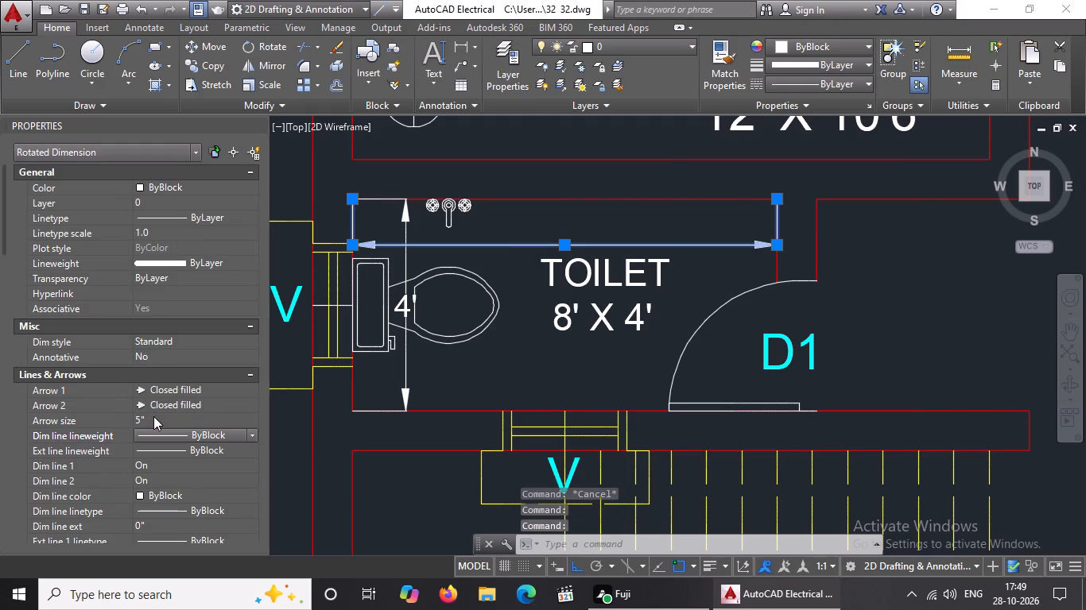
Set the text height of the ground floor toilet's horizontal dimension to 5".
{"action": "scroll", "coordinate": [170, 364], "scroll_direction": "down", "scroll_amount": 3}
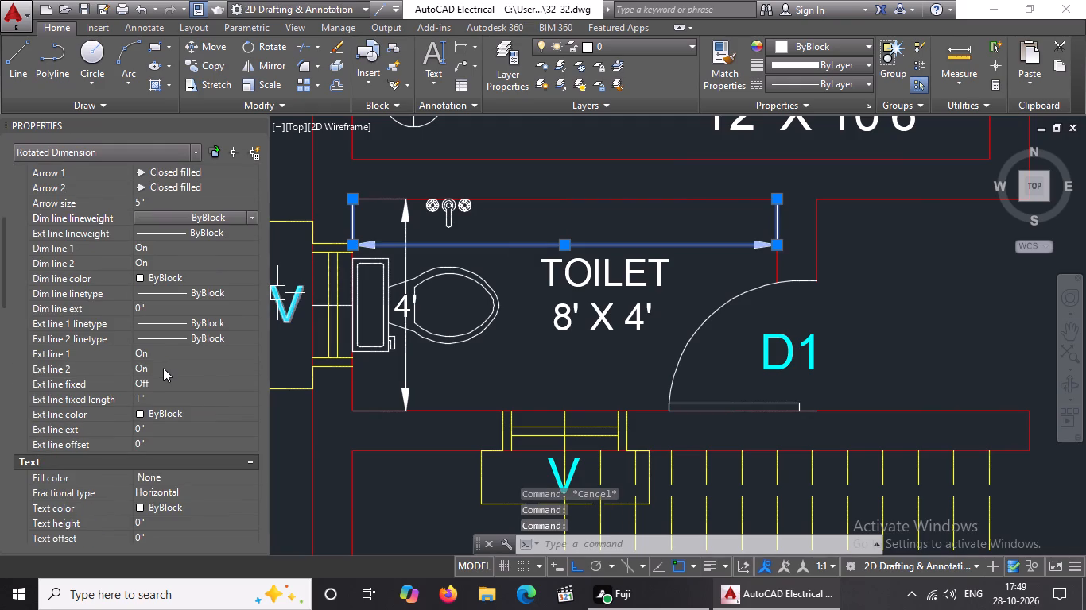
{"action": "left_click", "coordinate": [163, 519]}
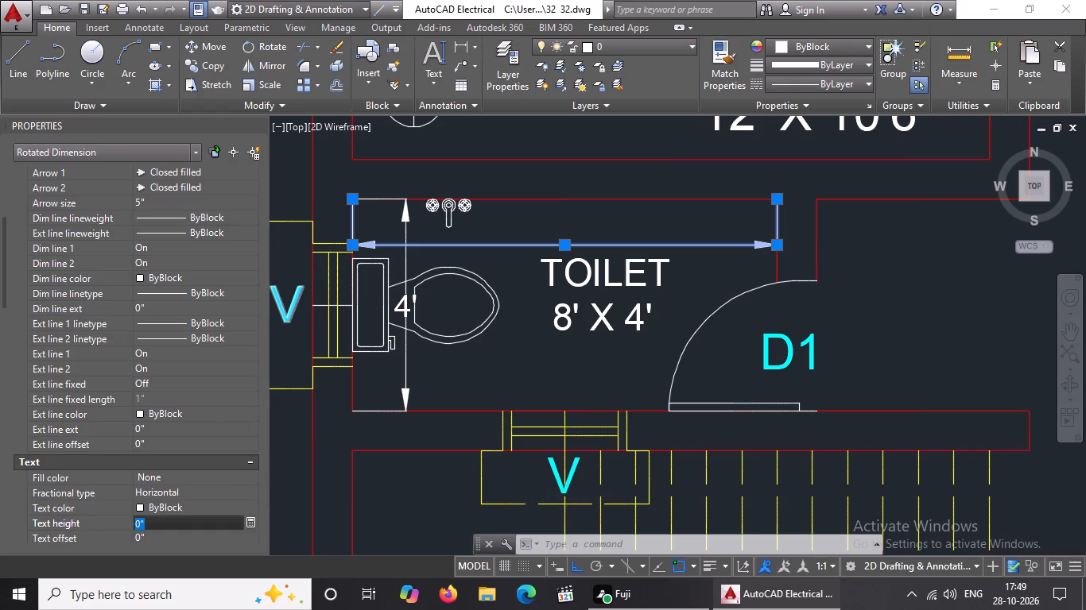
{"action": "key", "text": "BackSpace"}
{"action": "key", "text": "BackSpace"}
{"action": "key", "text": "5"}
{"action": "key", "text": "shift+quotedbl"}
{"action": "key", "text": "Return"}
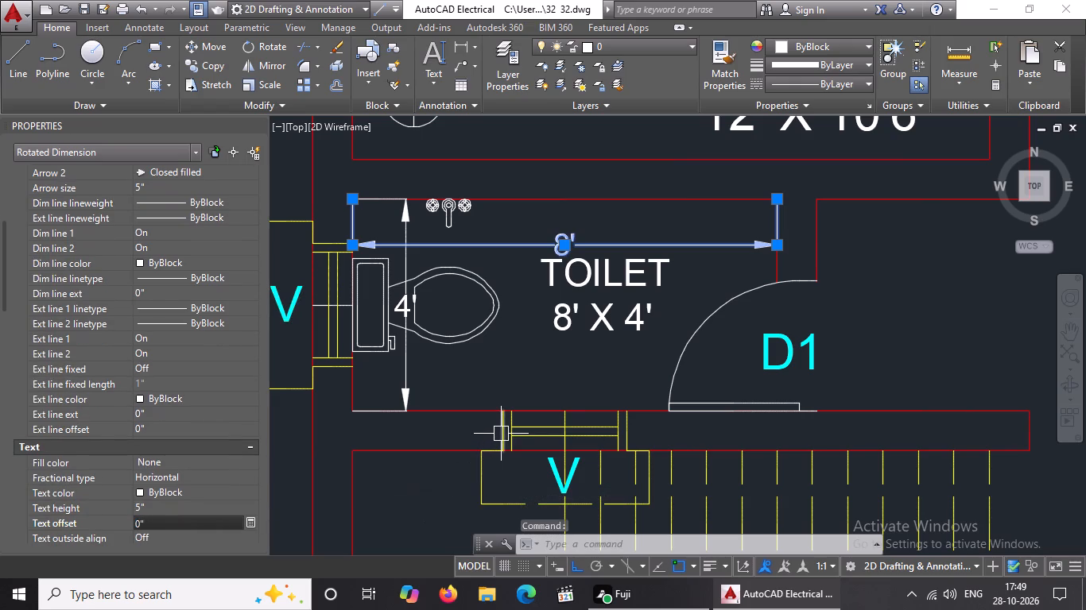
{"action": "scroll", "coordinate": [501, 432], "scroll_direction": "down", "scroll_amount": 1}
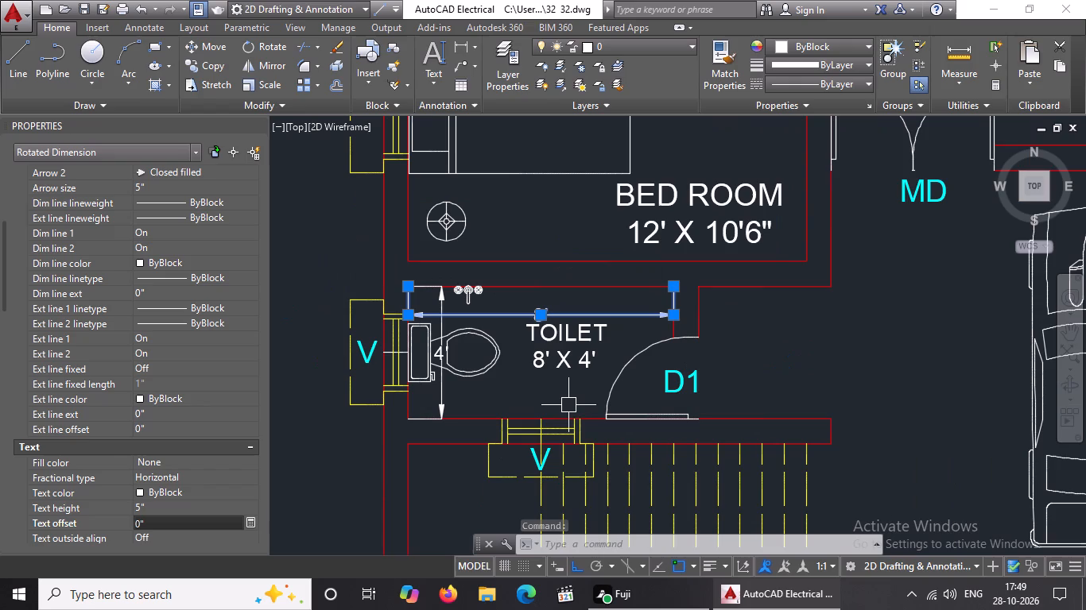
{"action": "key", "text": "Escape"}
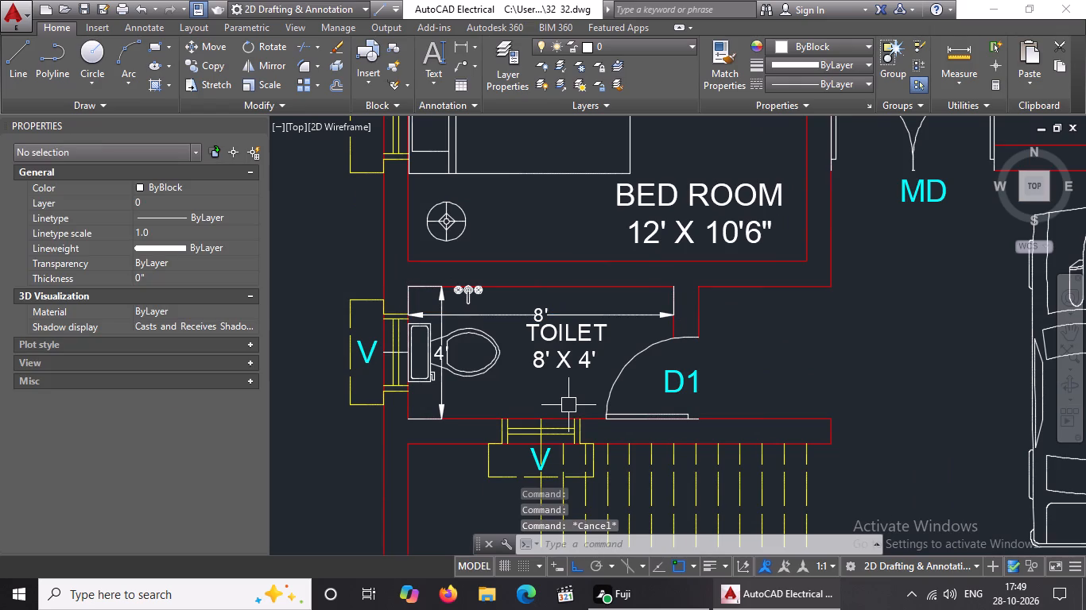
Add a vertical linear dimension between the window-wall corners of the ground floor 12' X 10'6" bedroom, placing its line inside across the bed's pillow end.
{"action": "scroll", "coordinate": [570, 404], "scroll_direction": "down", "scroll_amount": 2}
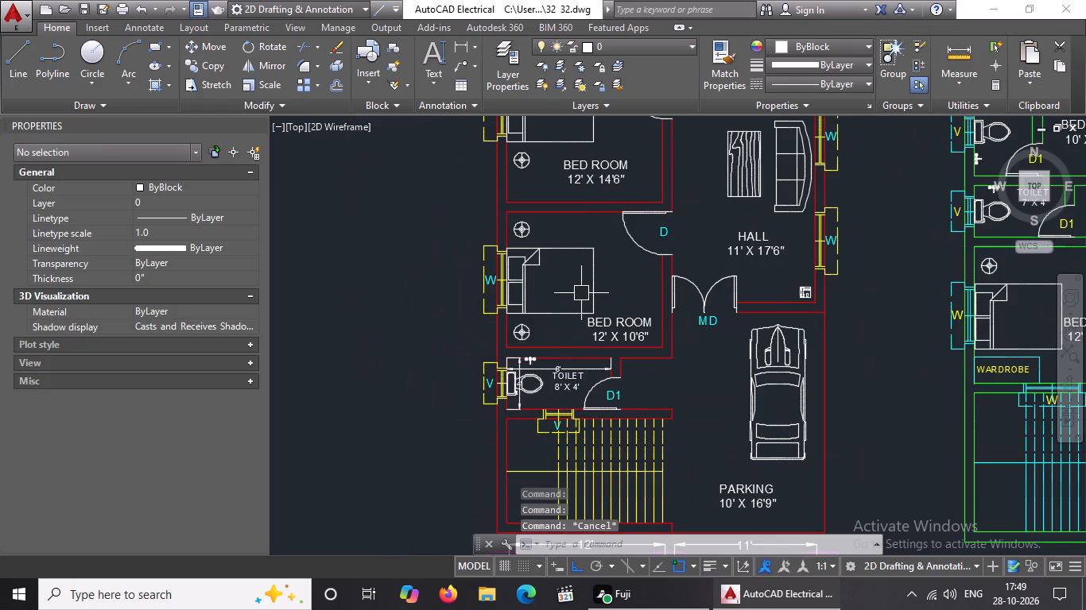
{"action": "type", "text": "DIMLIN"}
{"action": "key", "text": "Return"}
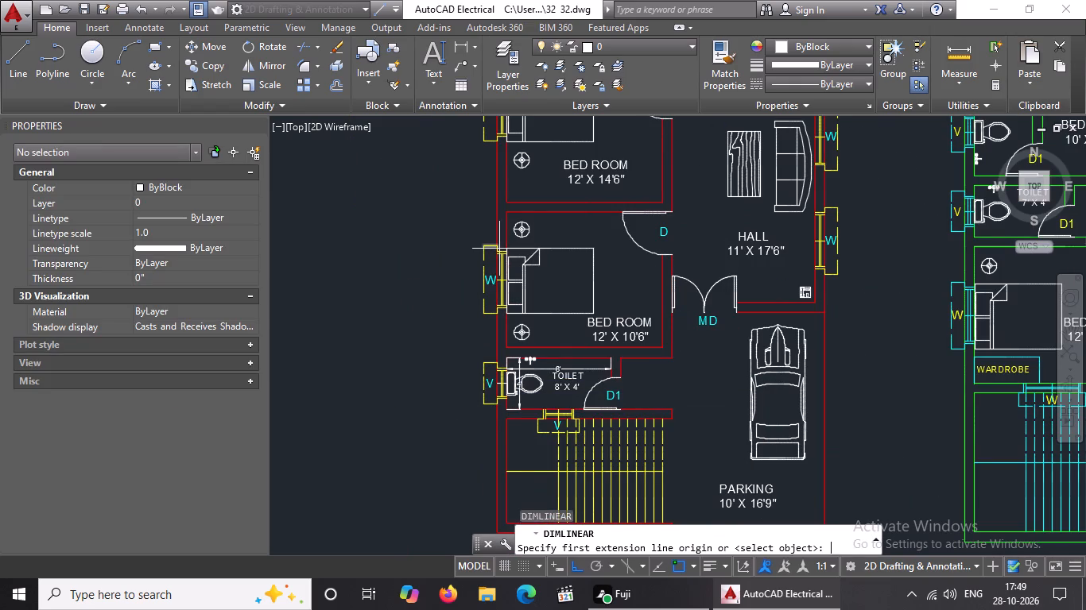
{"action": "scroll", "coordinate": [514, 226], "scroll_direction": "up", "scroll_amount": 2}
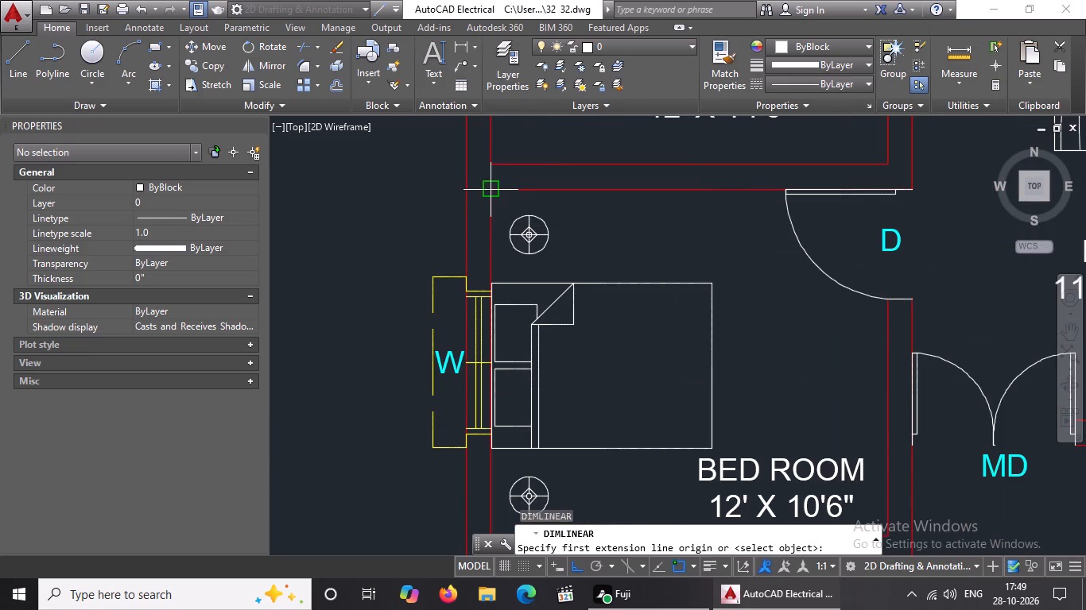
{"action": "left_click", "coordinate": [492, 186]}
{"action": "scroll", "coordinate": [487, 394], "scroll_direction": "down", "scroll_amount": 2}
{"action": "scroll", "coordinate": [495, 437], "scroll_direction": "up", "scroll_amount": 3}
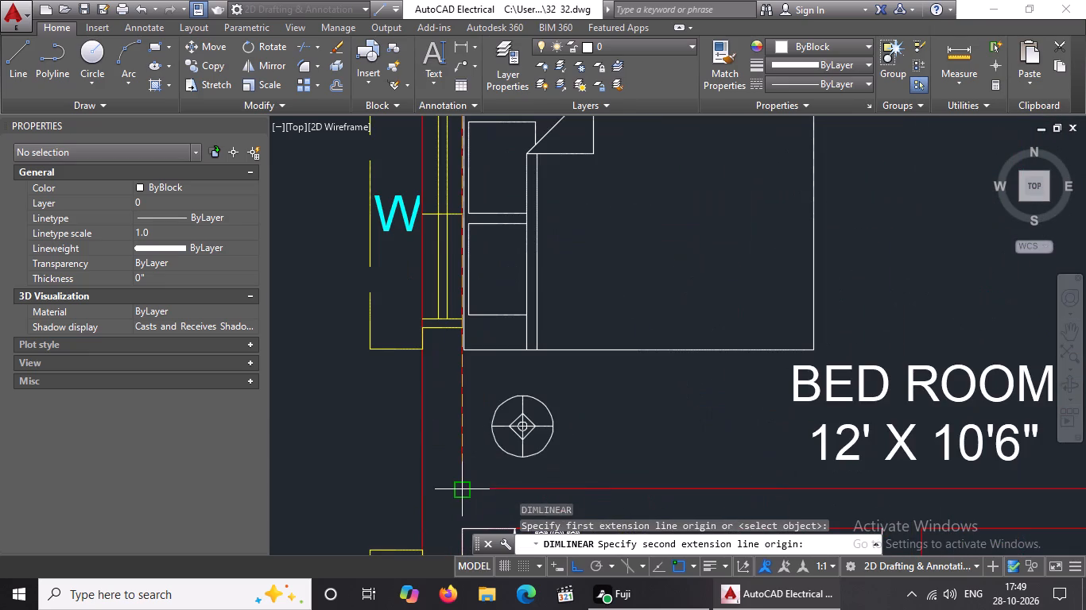
{"action": "left_click", "coordinate": [462, 497]}
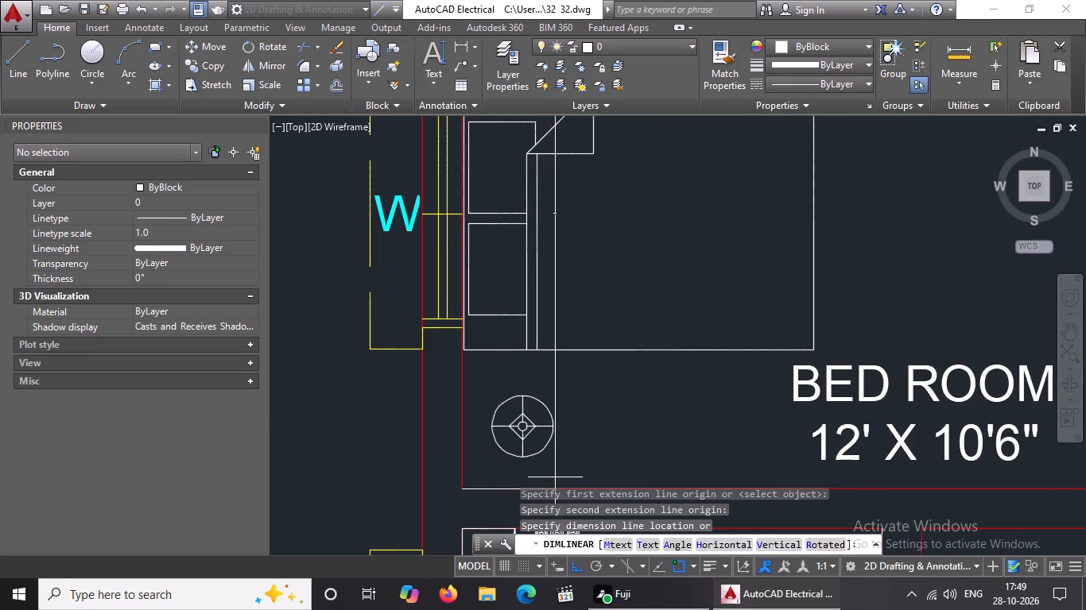
{"action": "left_click", "coordinate": [555, 477]}
Add a horizontal linear dimension between the lower inner corners of the 12' X 10'6" bedroom, placing its line just above the room label.
{"action": "scroll", "coordinate": [568, 471], "scroll_direction": "down", "scroll_amount": 3}
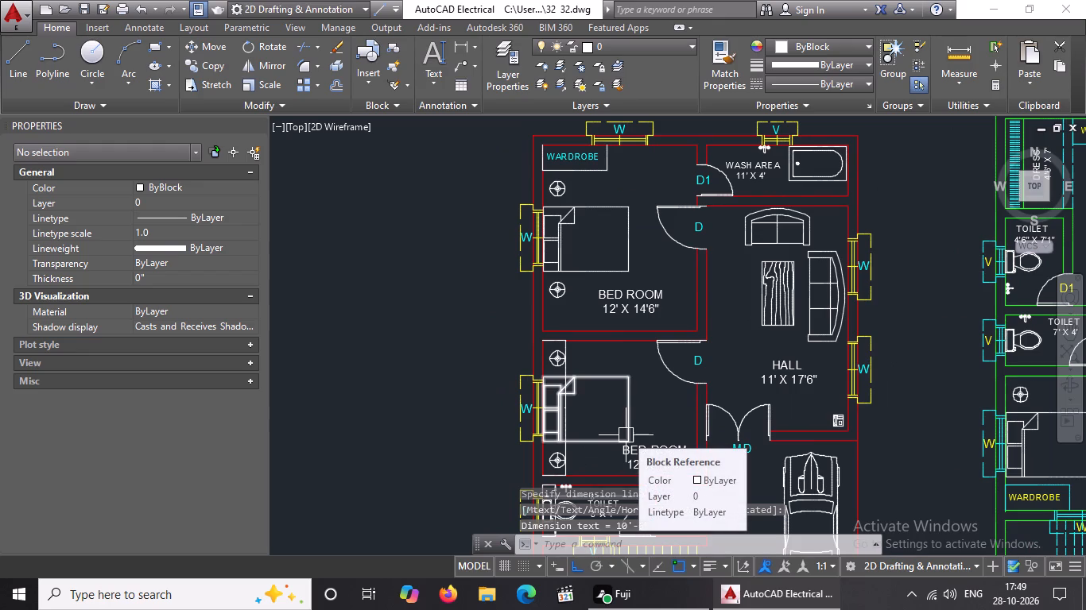
{"action": "type", "text": "DIMLIN"}
{"action": "key", "text": "Return"}
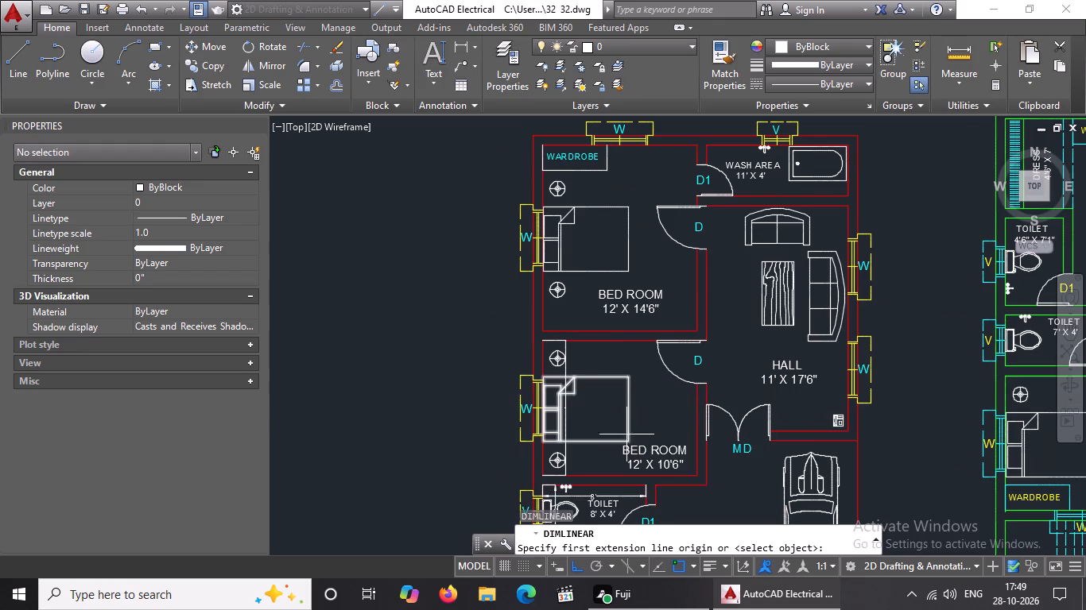
{"action": "left_click", "coordinate": [537, 476]}
{"action": "left_click", "coordinate": [704, 473]}
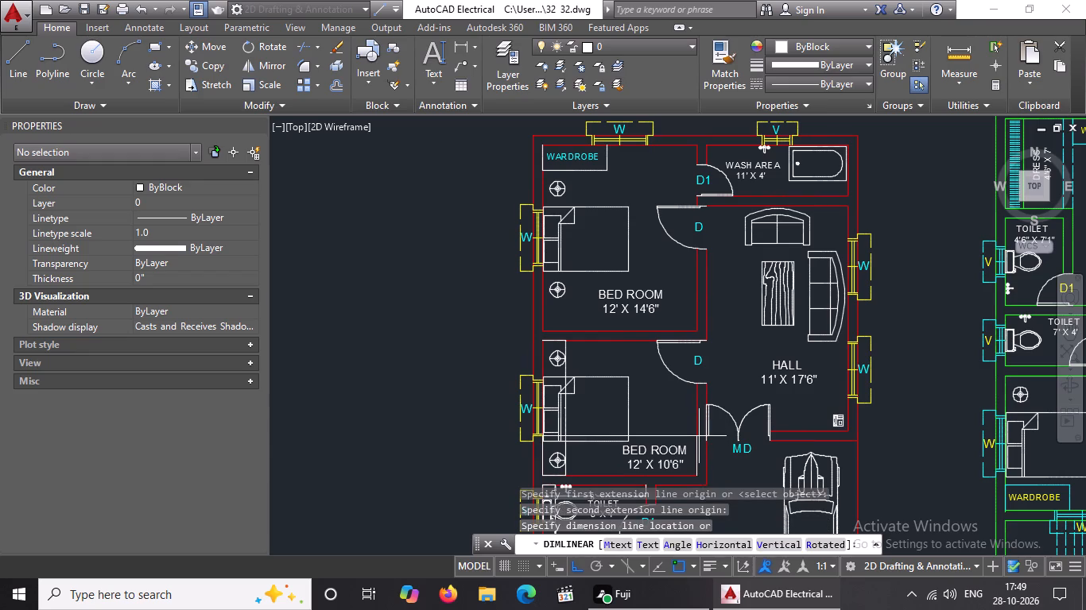
{"action": "left_click", "coordinate": [700, 435]}
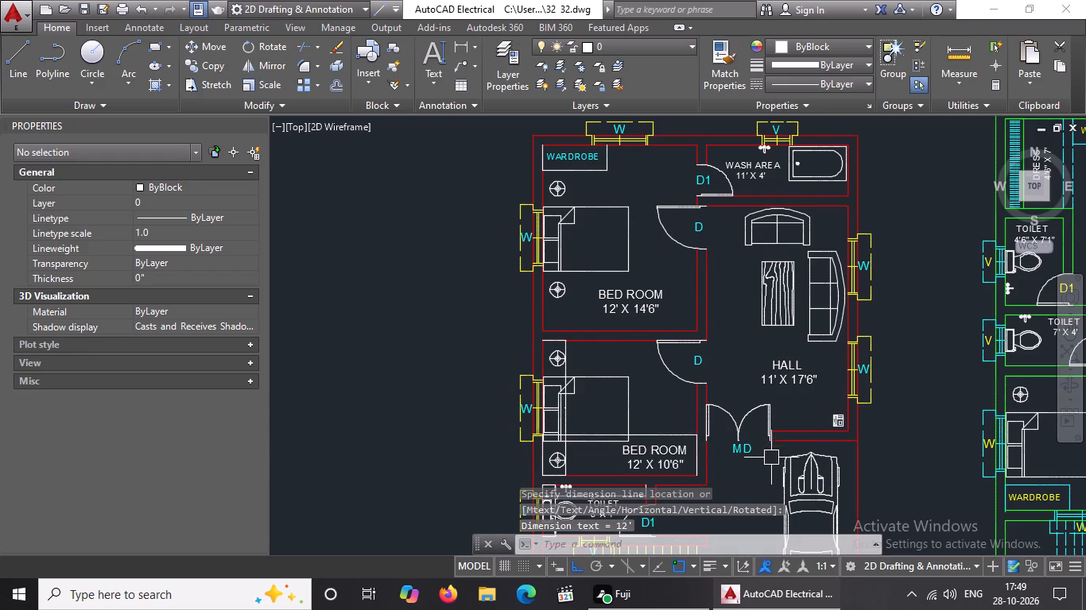
Set the arrow size of the 12' X 10'6" bedroom's horizontal dimension to 5".
{"action": "left_click", "coordinate": [643, 434]}
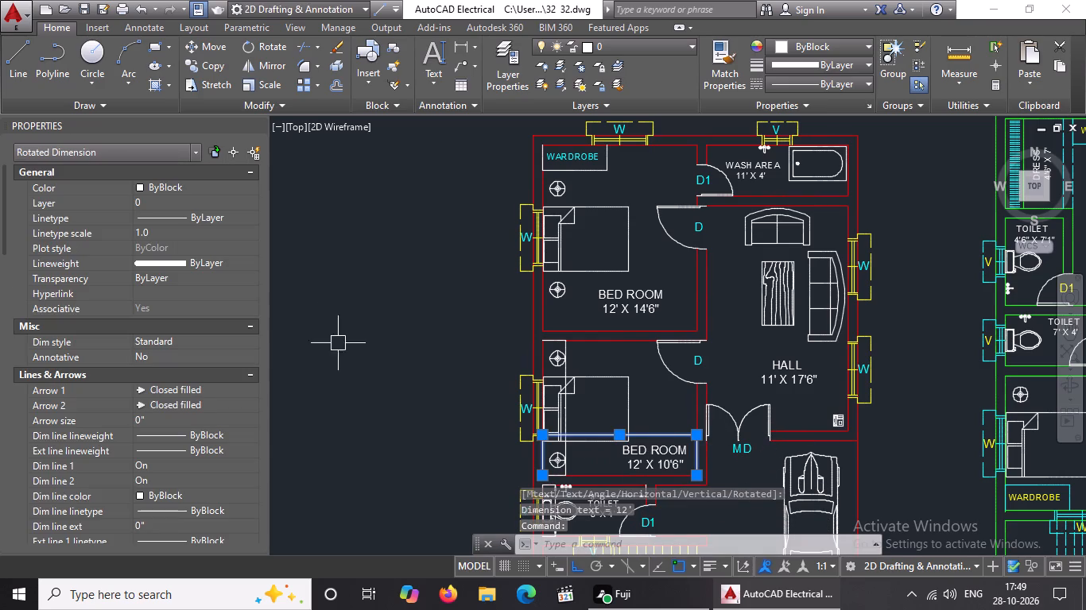
{"action": "left_click", "coordinate": [162, 422]}
{"action": "key", "text": "BackSpace"}
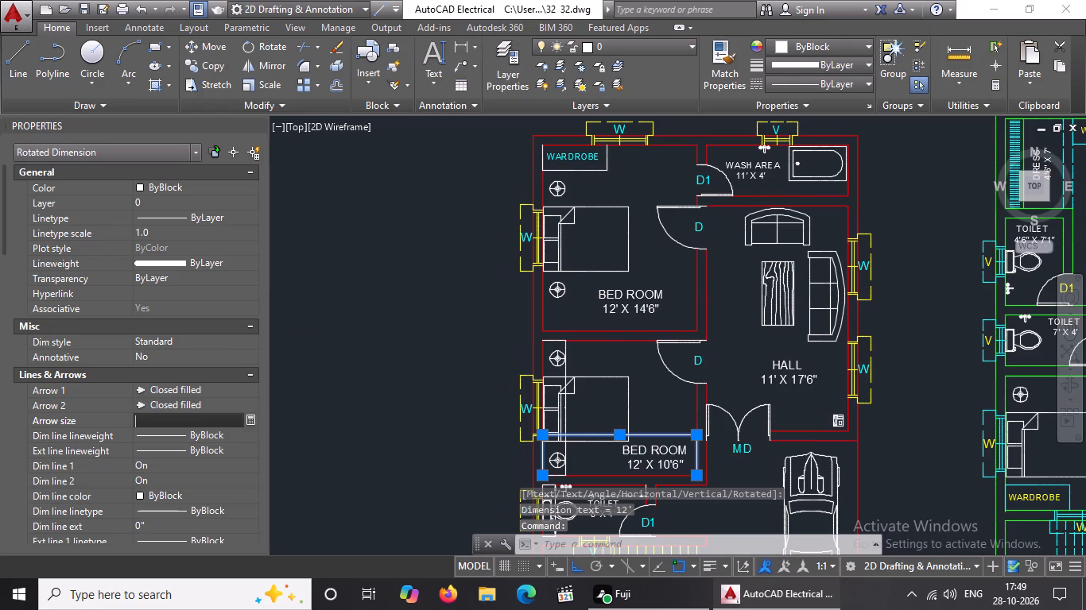
{"action": "key", "text": "BackSpace"}
{"action": "key", "text": "5"}
{"action": "key", "text": "shift+quotedbl"}
{"action": "key", "text": "Return"}
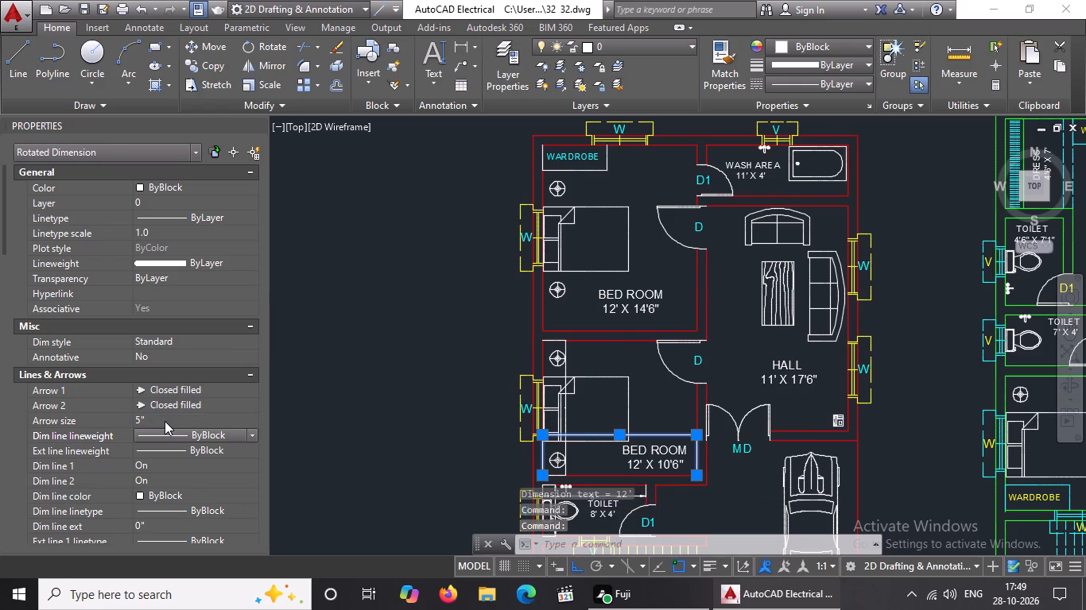
Set the text height of the 12' X 10'6" bedroom's horizontal dimension to 5".
{"action": "scroll", "coordinate": [166, 420], "scroll_direction": "down", "scroll_amount": 3}
{"action": "left_click", "coordinate": [165, 461]}
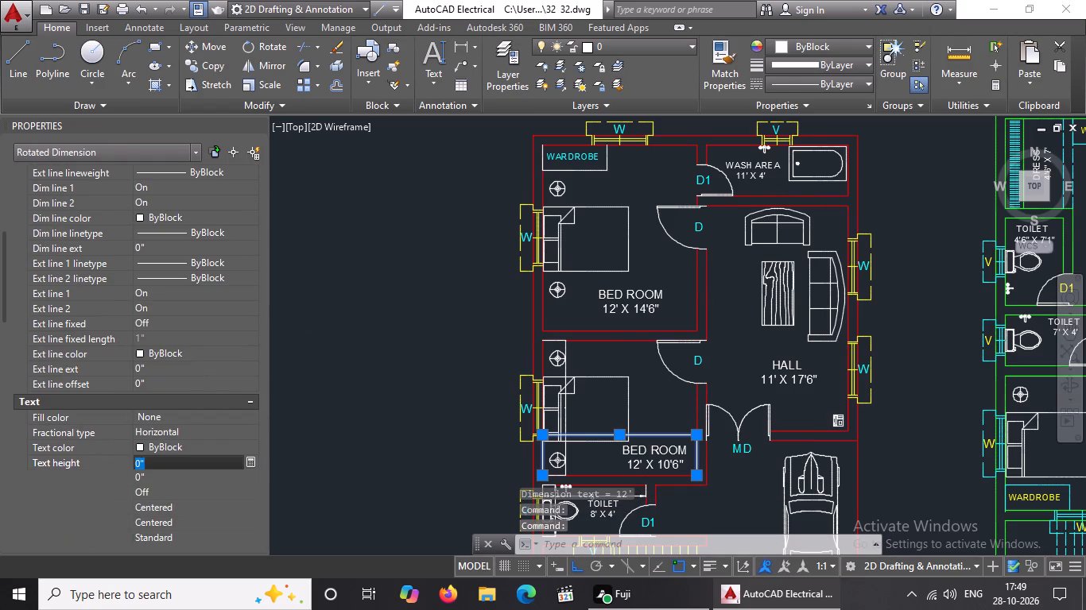
{"action": "key", "text": "BackSpace"}
{"action": "key", "text": "BackSpace"}
{"action": "type", "text": "5\""}
{"action": "key", "text": "Return"}
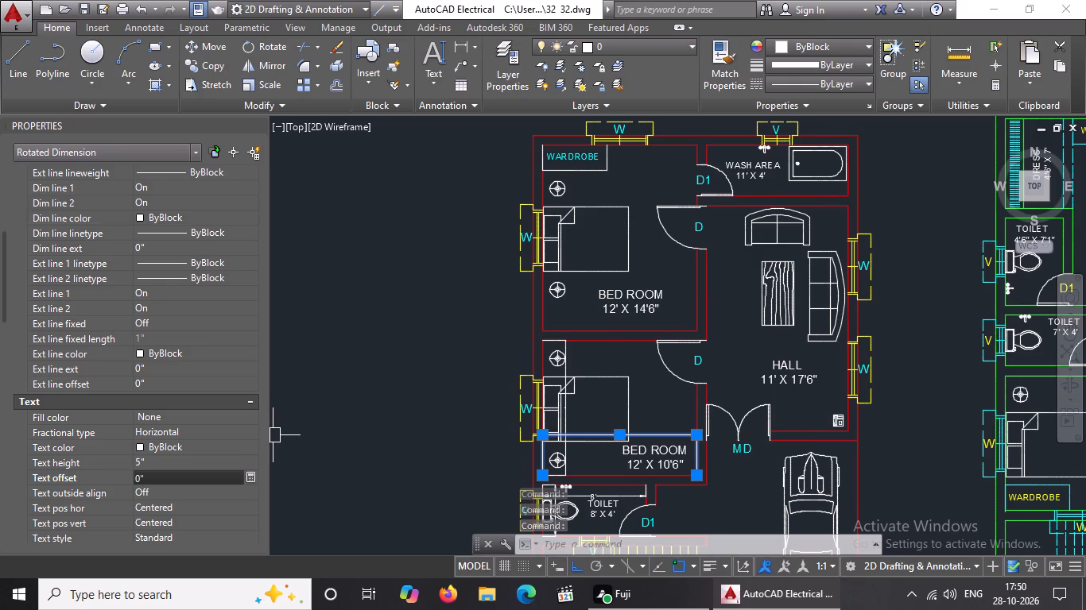
{"action": "key", "text": "Escape"}
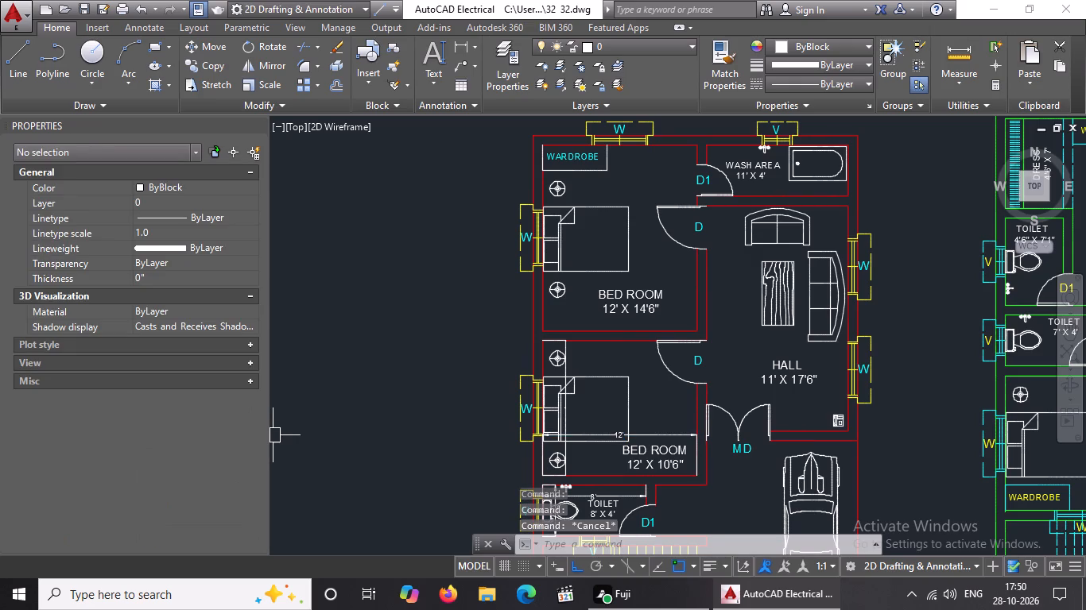
Set the arrow size of the 12' X 10'6" bedroom's vertical dimension to 5".
{"action": "scroll", "coordinate": [561, 458], "scroll_direction": "up", "scroll_amount": 2}
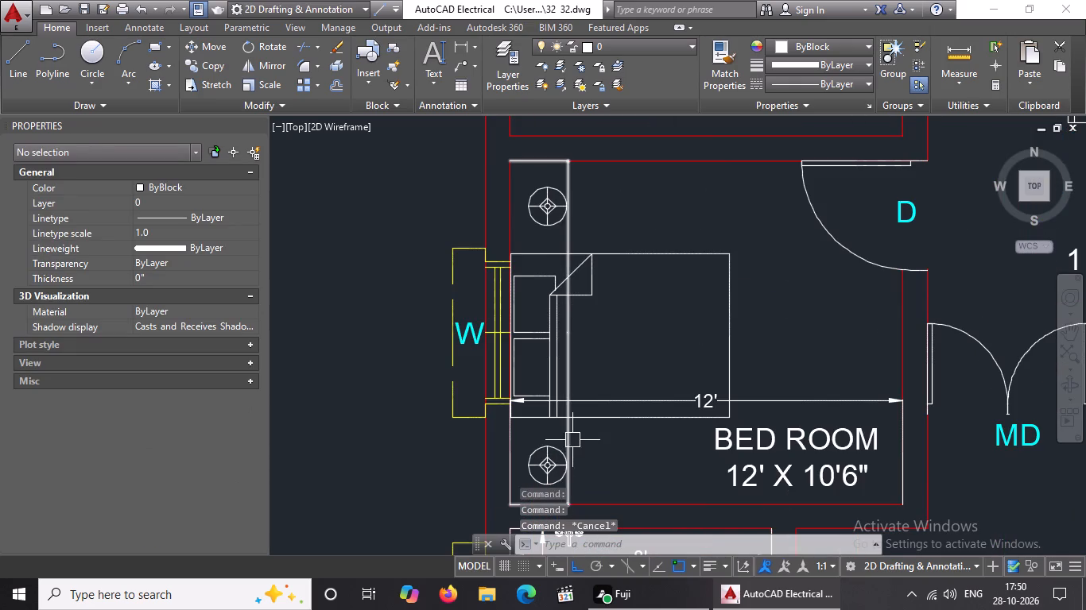
{"action": "left_click", "coordinate": [570, 436]}
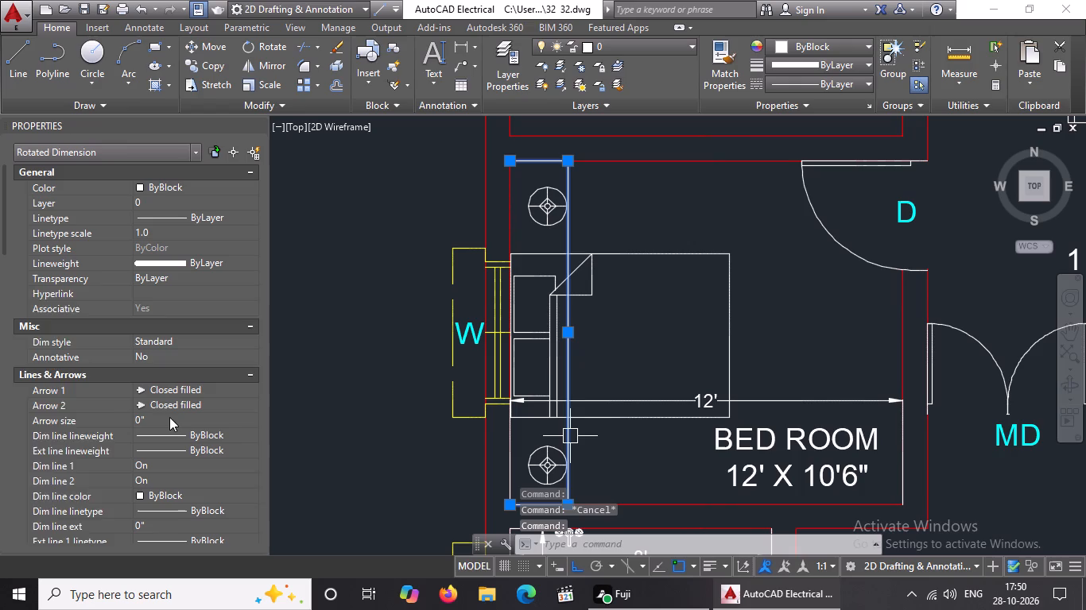
{"action": "left_click", "coordinate": [169, 417]}
{"action": "key", "text": "BackSpace"}
{"action": "key", "text": "BackSpace"}
{"action": "type", "text": "5\""}
{"action": "key", "text": "Return"}
Set the text height of the 12' X 10'6" bedroom's vertical dimension to 5".
{"action": "scroll", "coordinate": [169, 417], "scroll_direction": "down", "scroll_amount": 3}
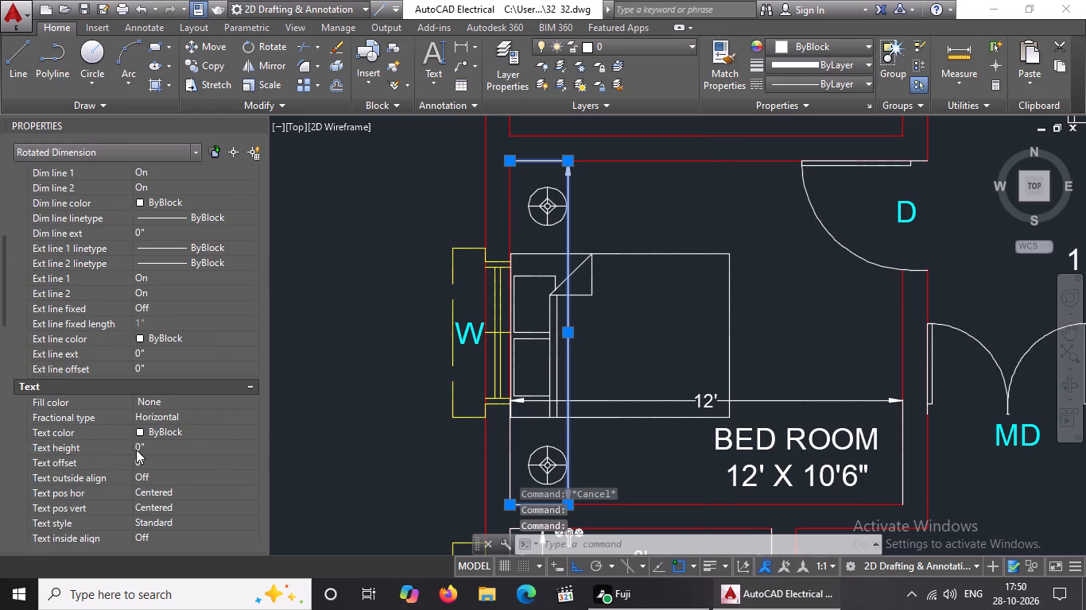
{"action": "left_click", "coordinate": [150, 450]}
{"action": "key", "text": "BackSpace"}
{"action": "key", "text": "BackSpace"}
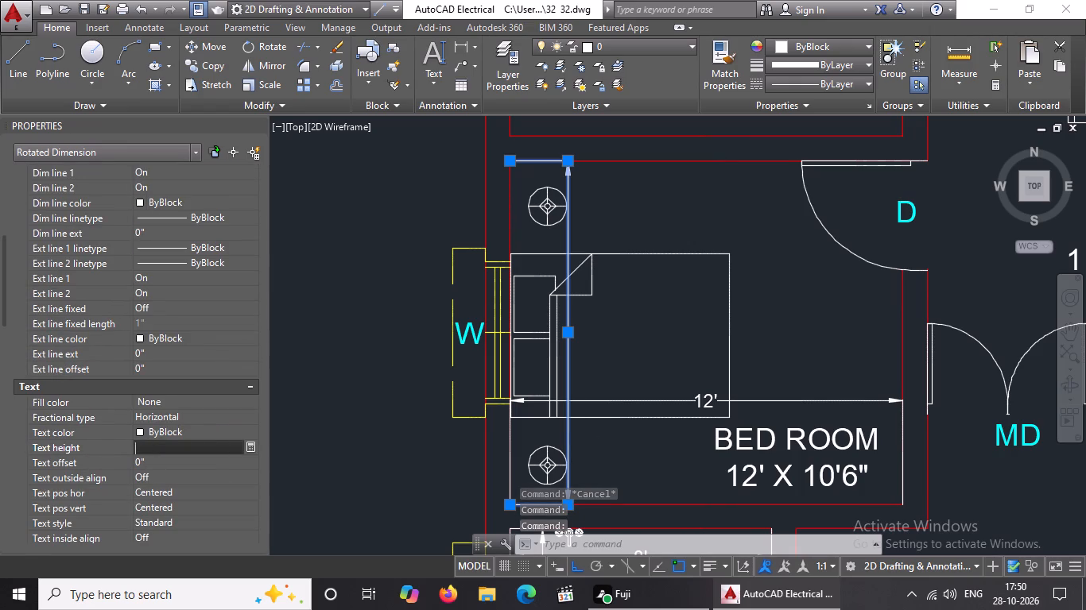
{"action": "key", "text": "5"}
{"action": "key", "text": "shift+quotedbl"}
{"action": "key", "text": "Return"}
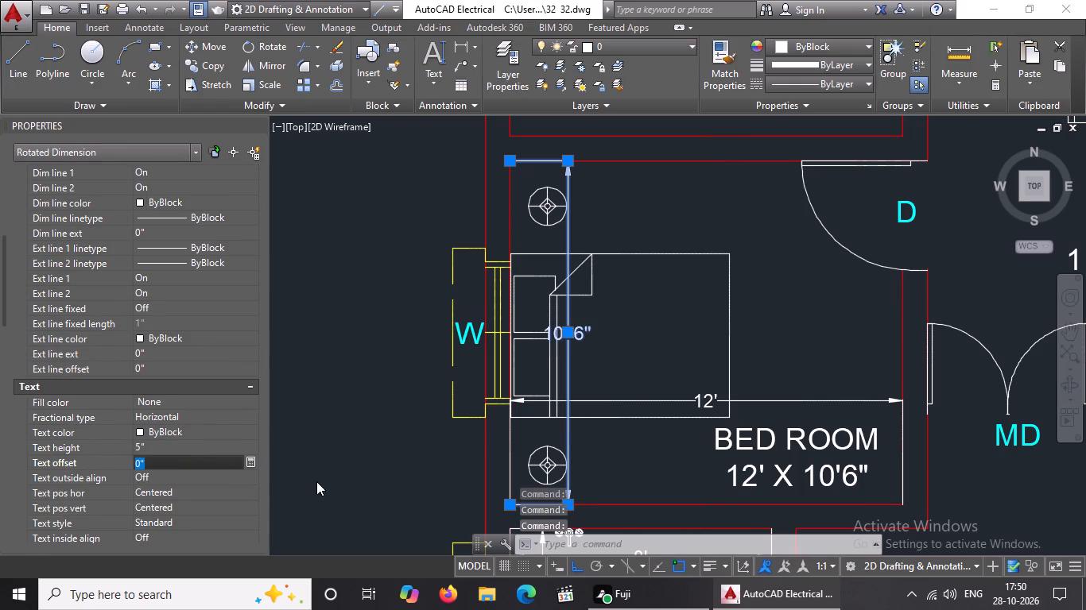
{"action": "scroll", "coordinate": [510, 454], "scroll_direction": "down", "scroll_amount": 2}
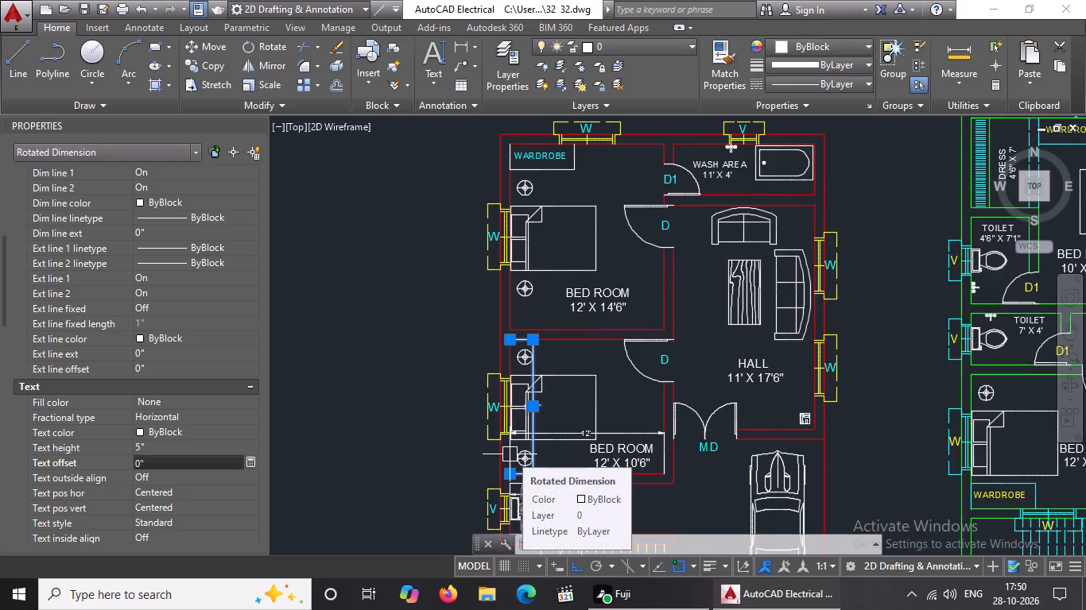
{"action": "key", "text": "Escape"}
{"action": "key", "text": "Escape"}
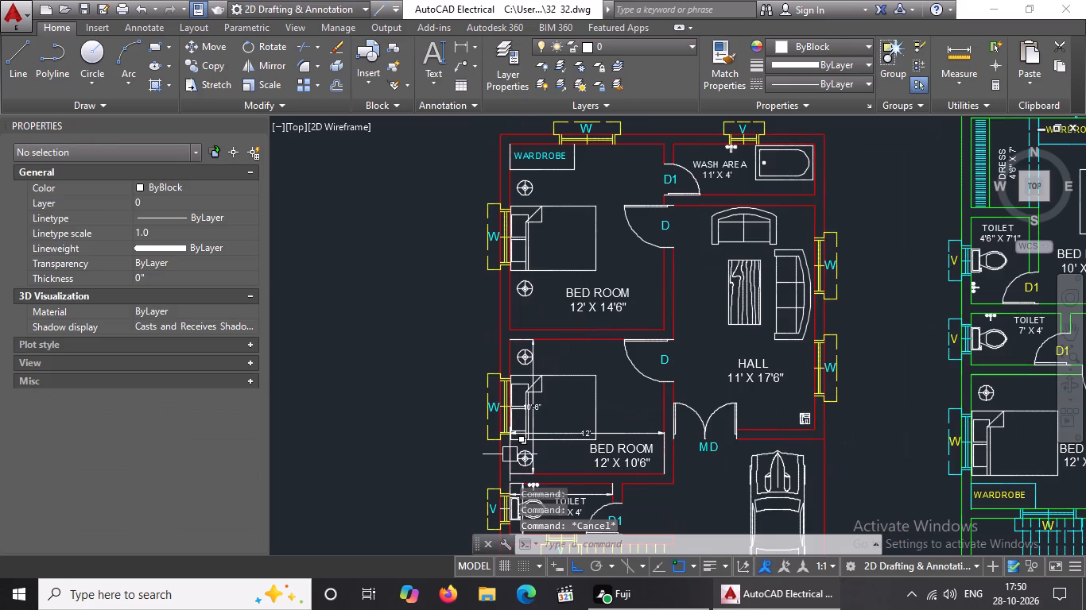
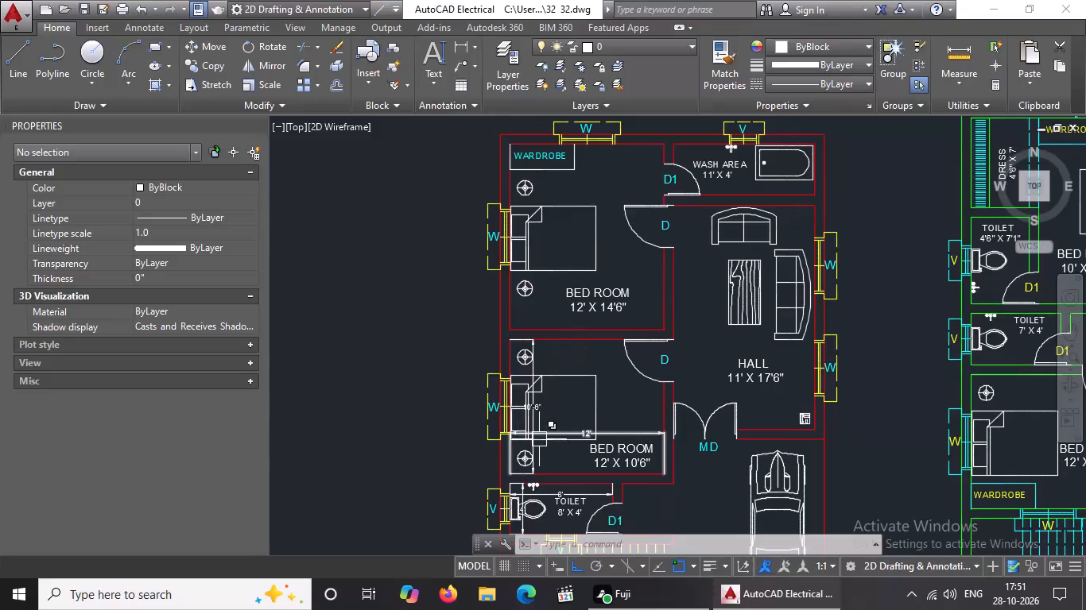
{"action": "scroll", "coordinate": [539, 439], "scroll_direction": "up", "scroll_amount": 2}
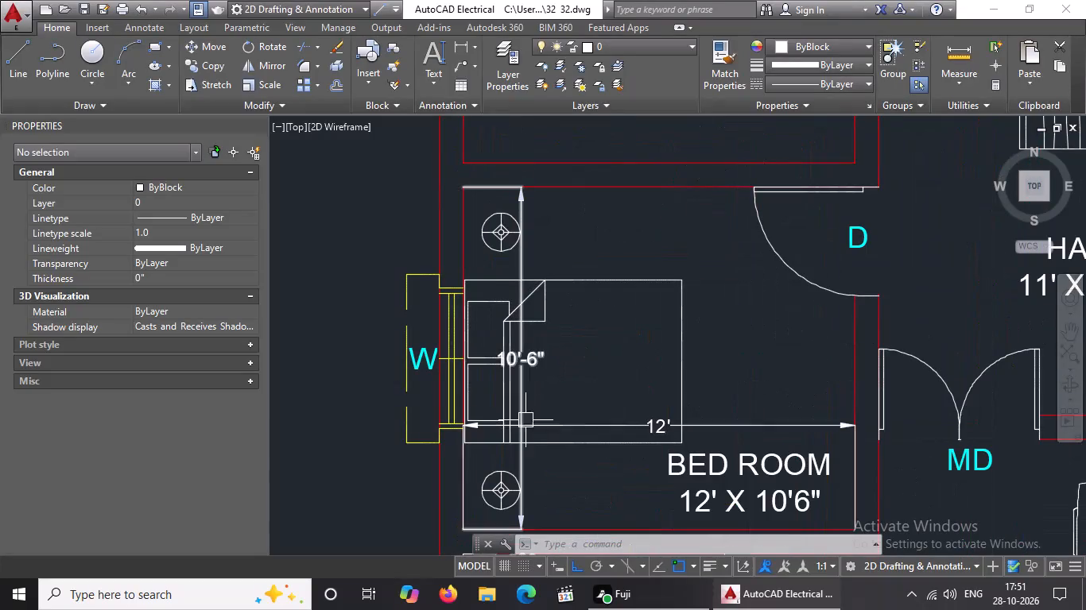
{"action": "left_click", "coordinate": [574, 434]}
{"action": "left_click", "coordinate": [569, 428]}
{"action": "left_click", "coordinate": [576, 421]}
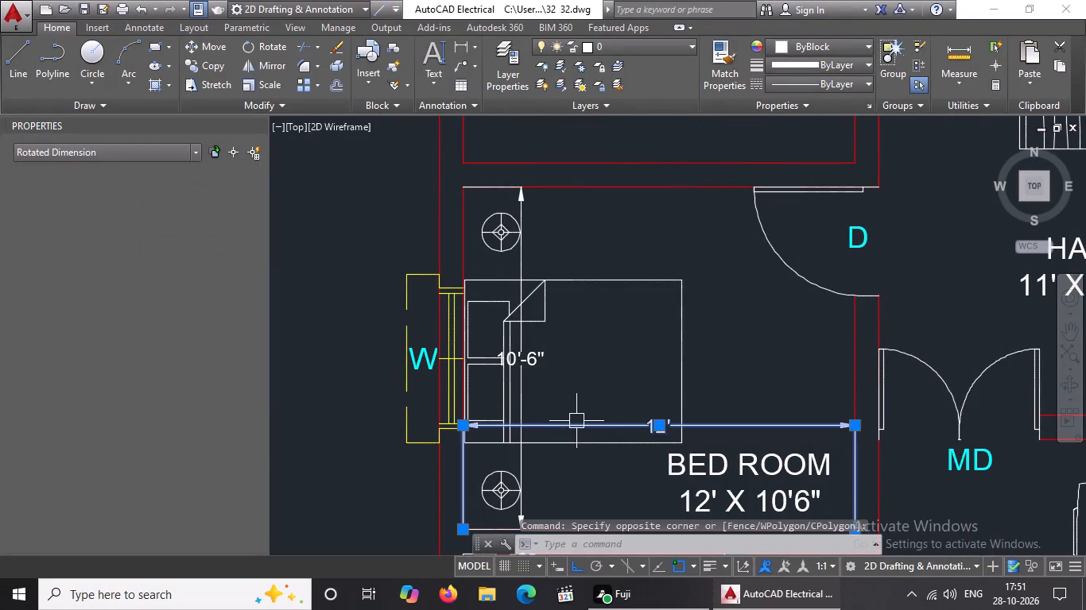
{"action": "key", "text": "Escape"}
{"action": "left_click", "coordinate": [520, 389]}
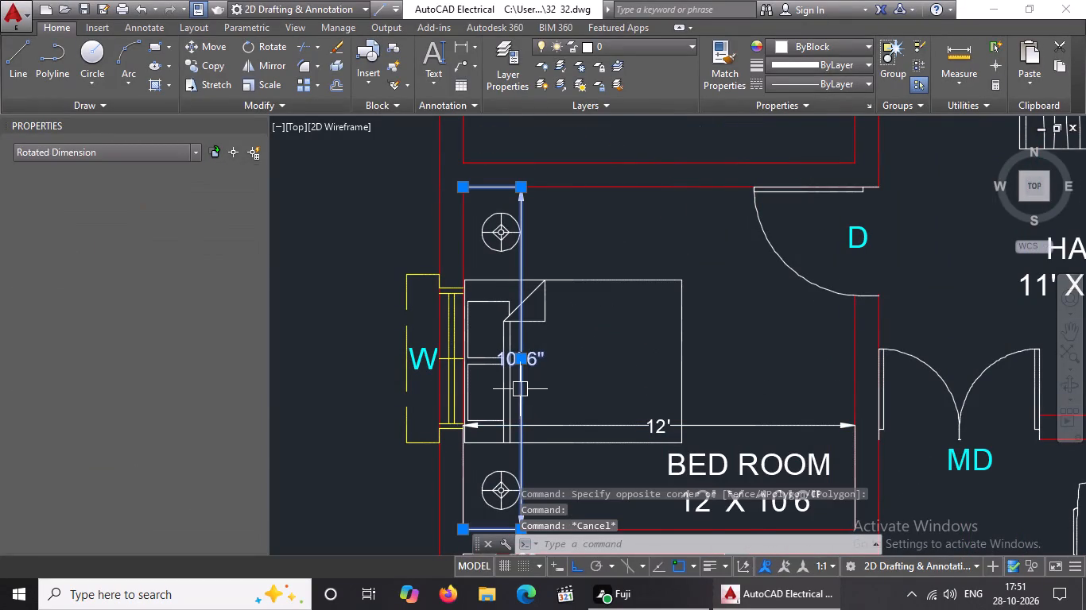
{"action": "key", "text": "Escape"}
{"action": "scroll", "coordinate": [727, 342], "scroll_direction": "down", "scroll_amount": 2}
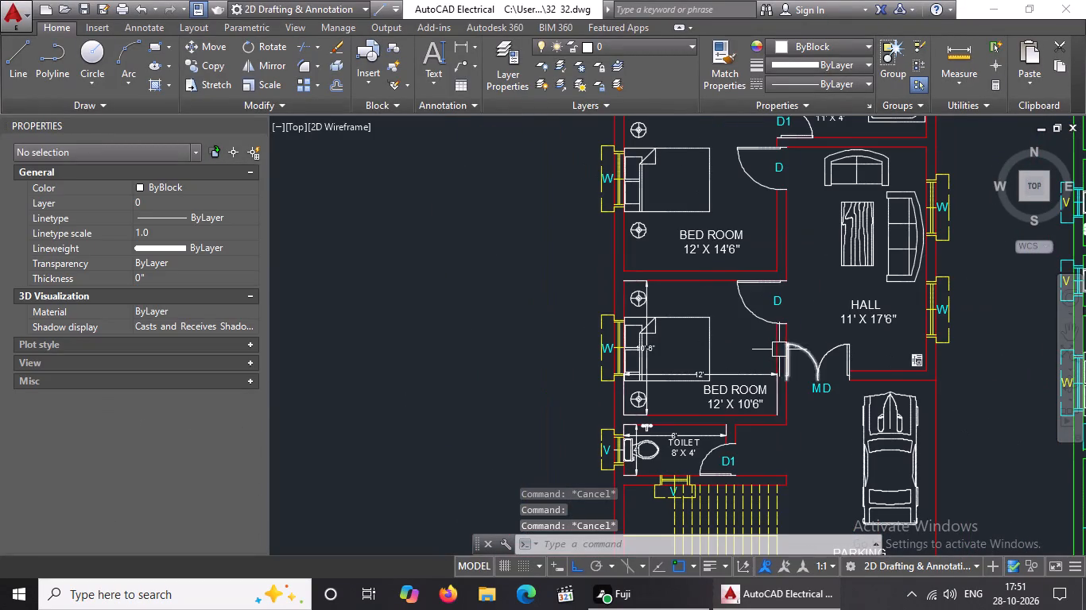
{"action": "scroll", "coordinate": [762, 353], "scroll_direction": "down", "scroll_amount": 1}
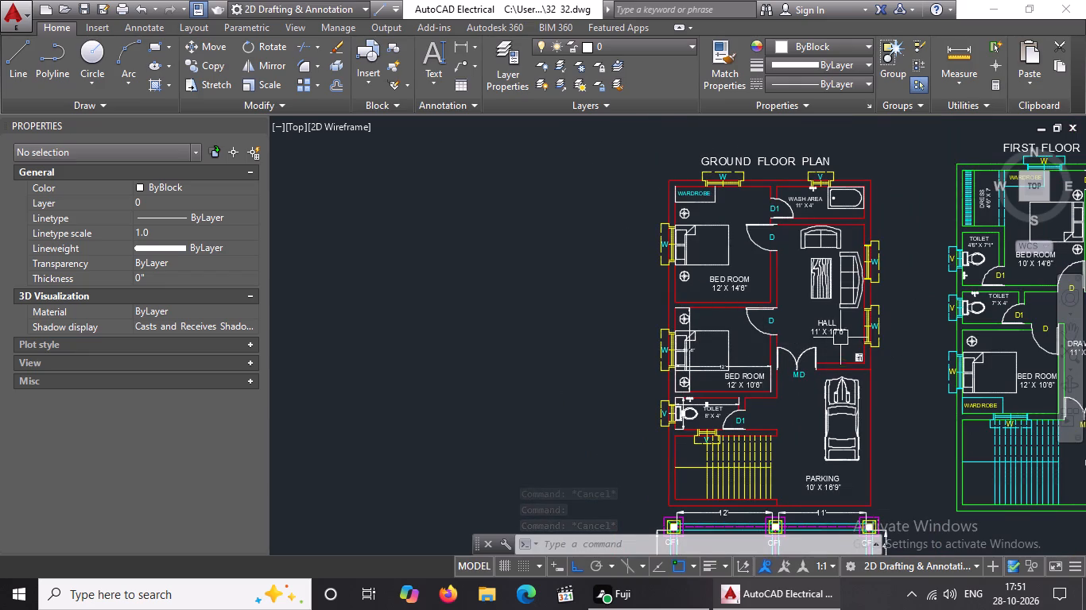
Add a horizontal linear dimension across the 12' X 14'6" bedroom's lower wall, placing its line just above the room label.
{"action": "scroll", "coordinate": [862, 283], "scroll_direction": "up", "scroll_amount": 1}
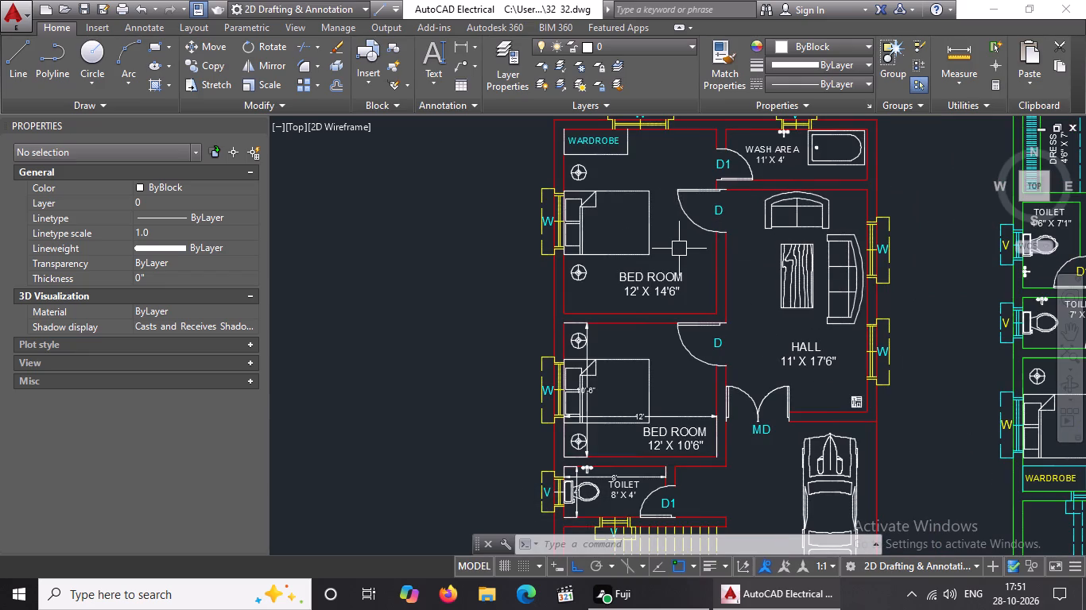
{"action": "type", "text": "DIM"}
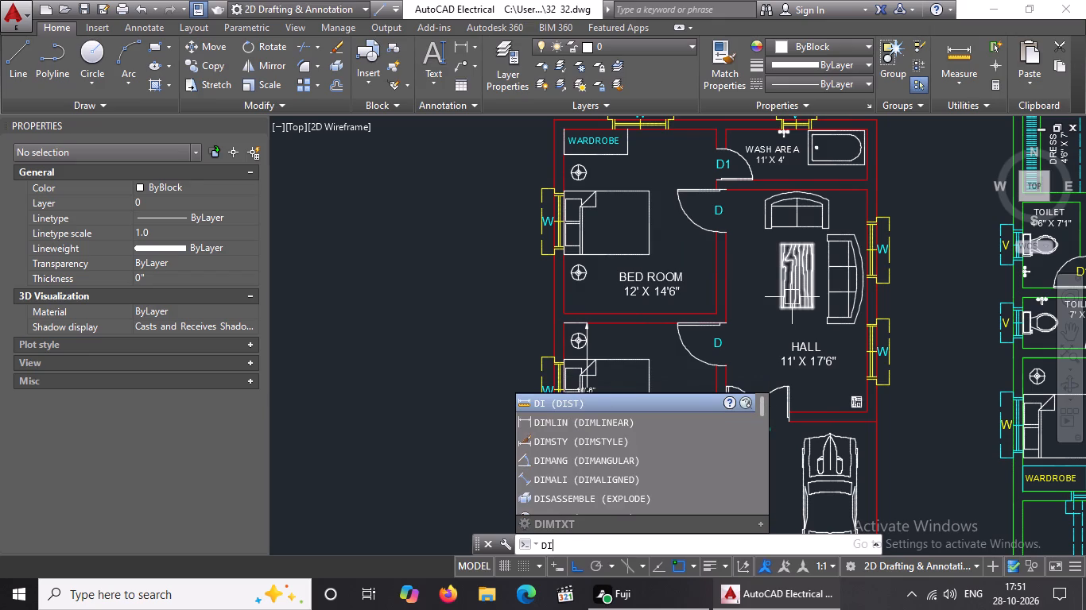
{"action": "key", "text": "l"}
{"action": "type", "text": "IN"}
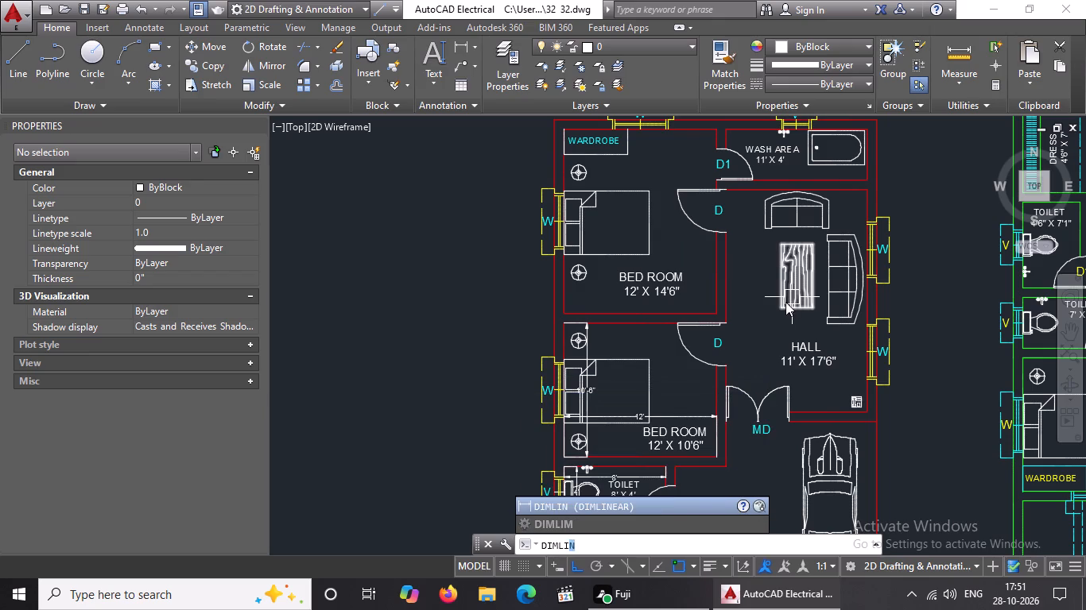
{"action": "key", "text": "Return"}
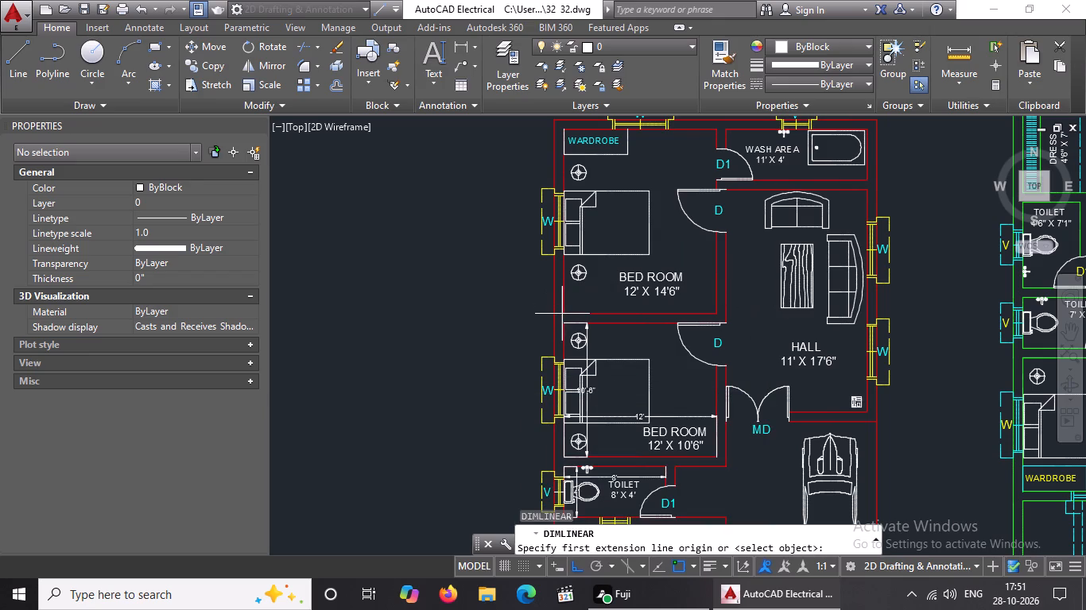
{"action": "left_click", "coordinate": [568, 312]}
{"action": "left_click", "coordinate": [712, 319]}
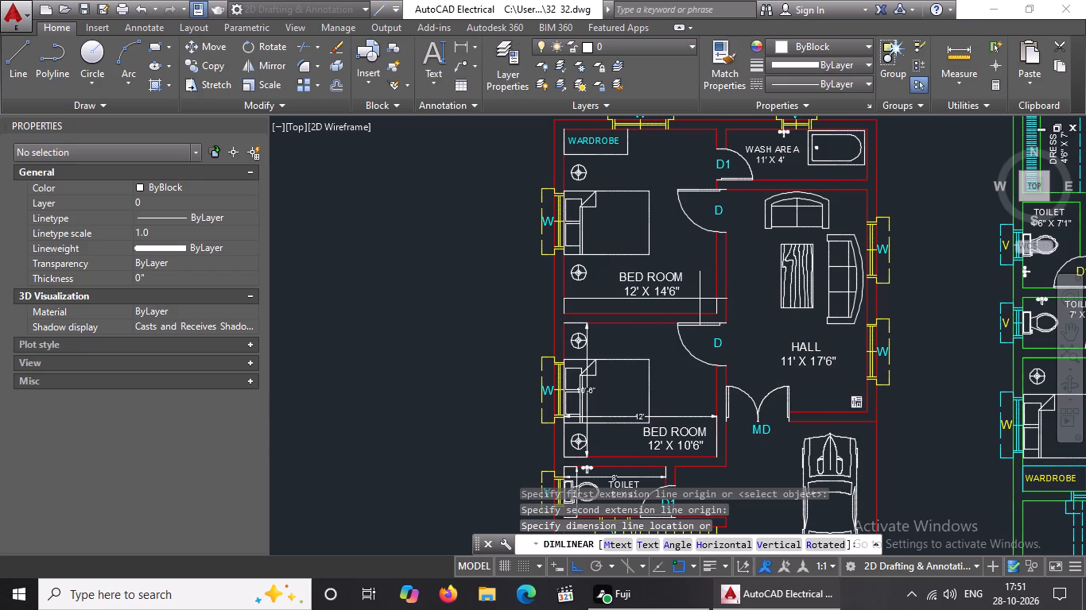
{"action": "left_click", "coordinate": [696, 263]}
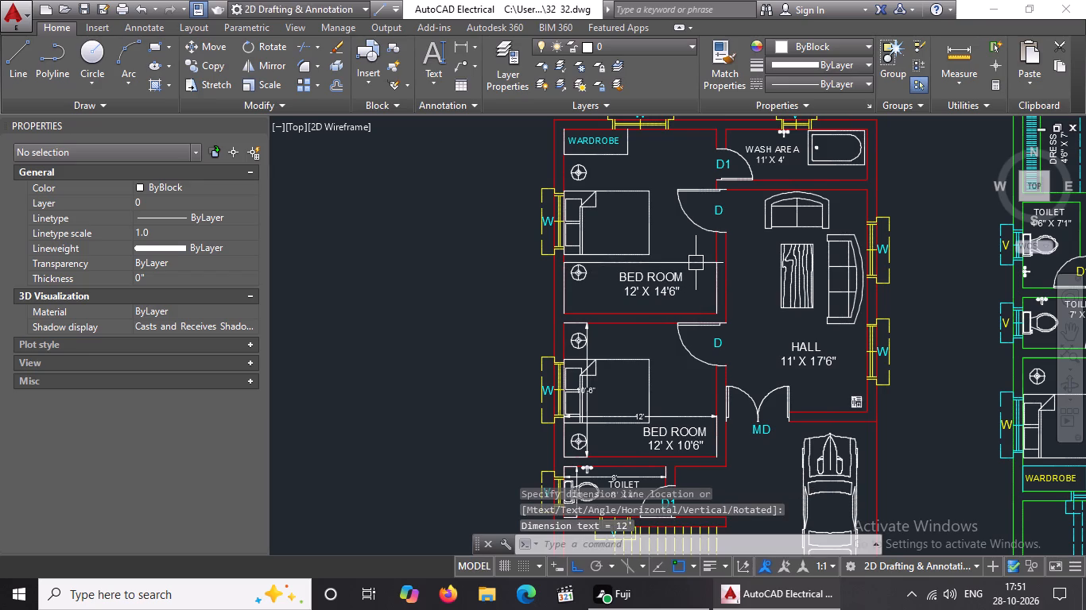
{"action": "key", "text": "Escape"}
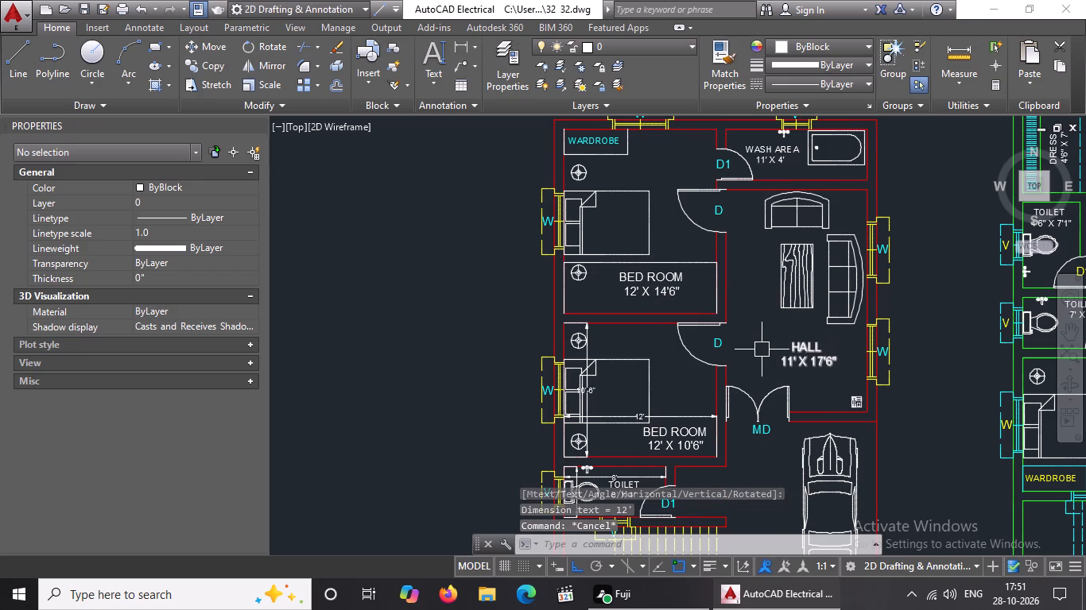
{"action": "key", "text": "Escape"}
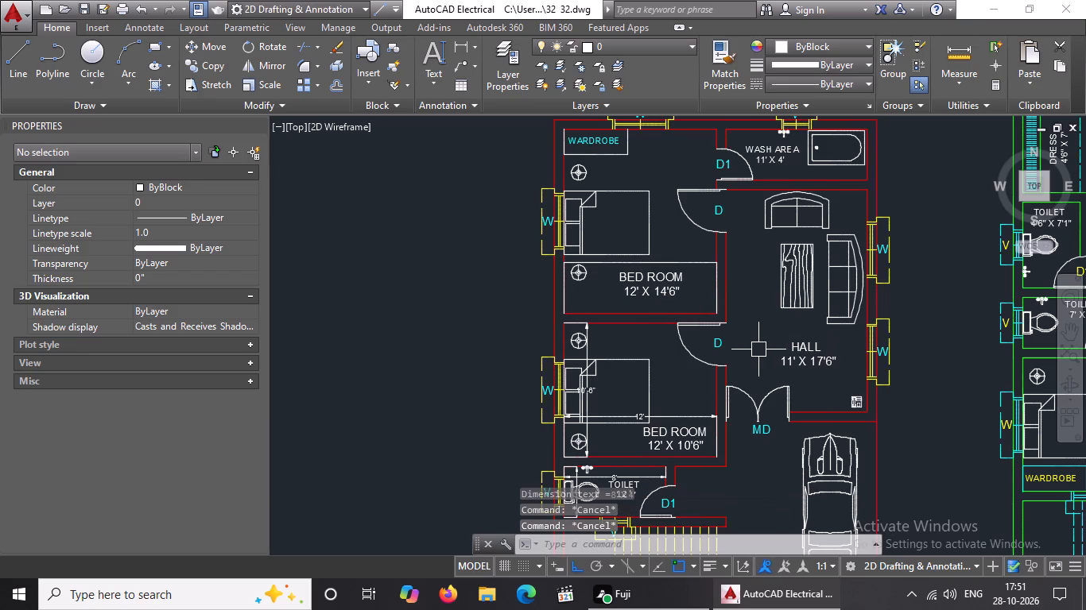
Add a vertical linear dimension along the window-side wall of the 12' X 14'6" bedroom, with its line passing through the wardrobe and bed.
{"action": "type", "text": "DIMLIN"}
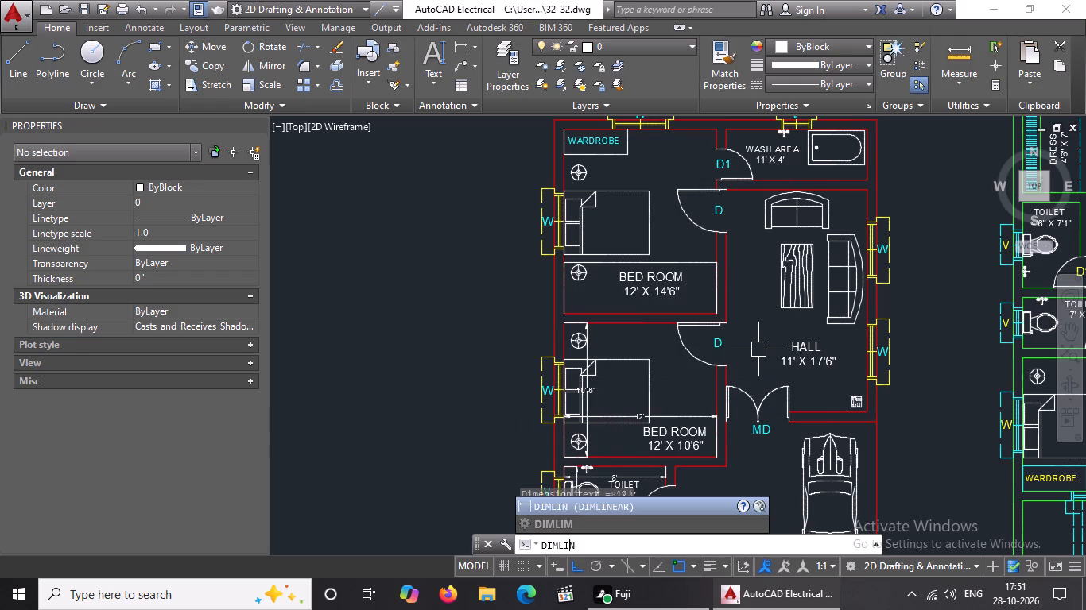
{"action": "key", "text": "Return"}
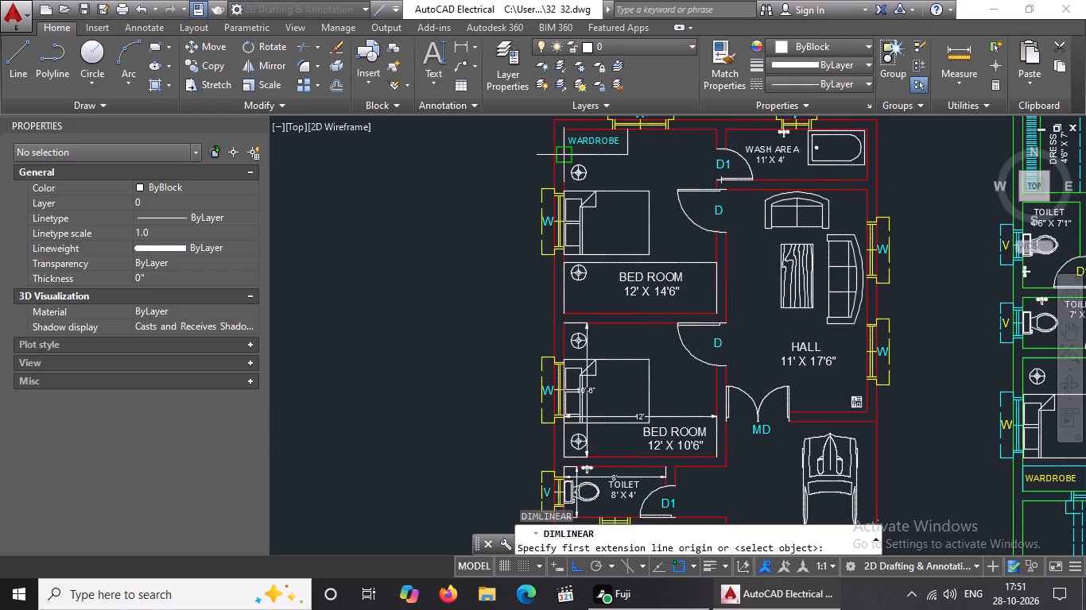
{"action": "left_click", "coordinate": [570, 315]}
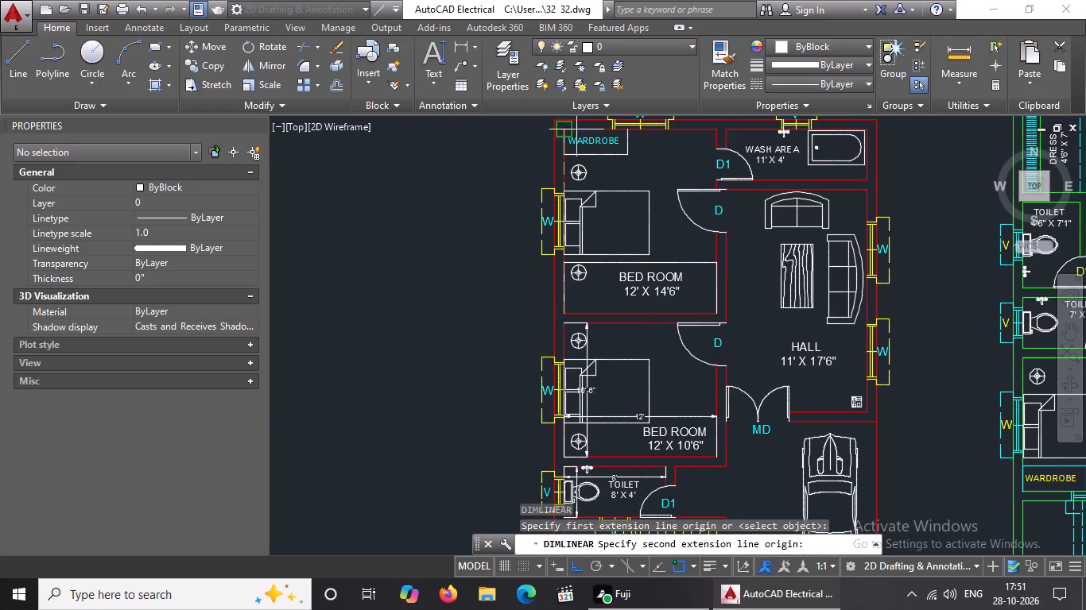
{"action": "left_click", "coordinate": [565, 128]}
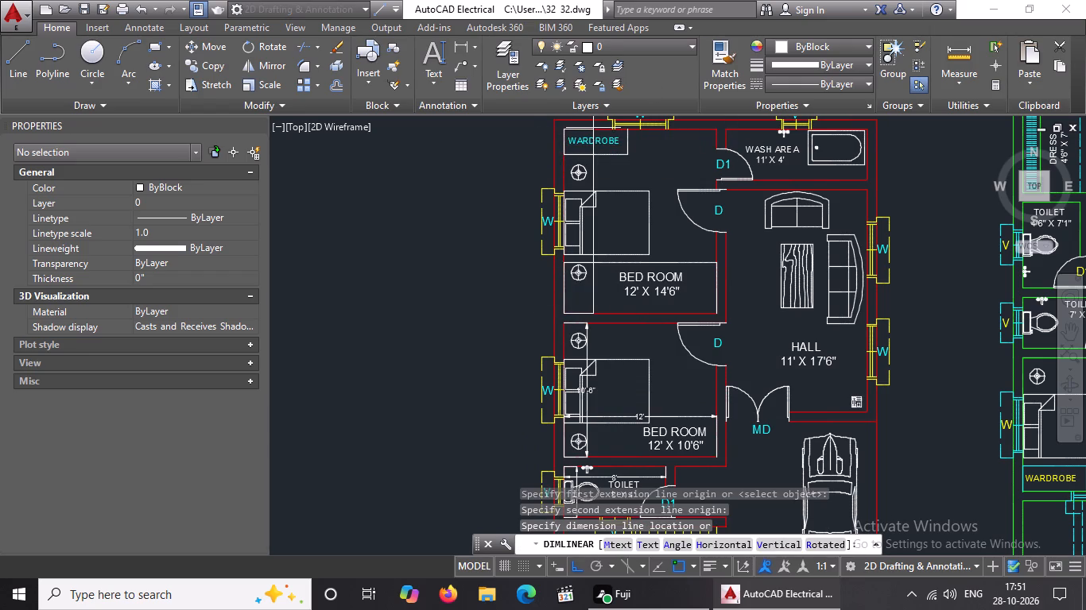
{"action": "left_click", "coordinate": [595, 128]}
Set the arrow size of the 12' X 14'6" bedroom's horizontal dimension to 5".
{"action": "left_click", "coordinate": [673, 264]}
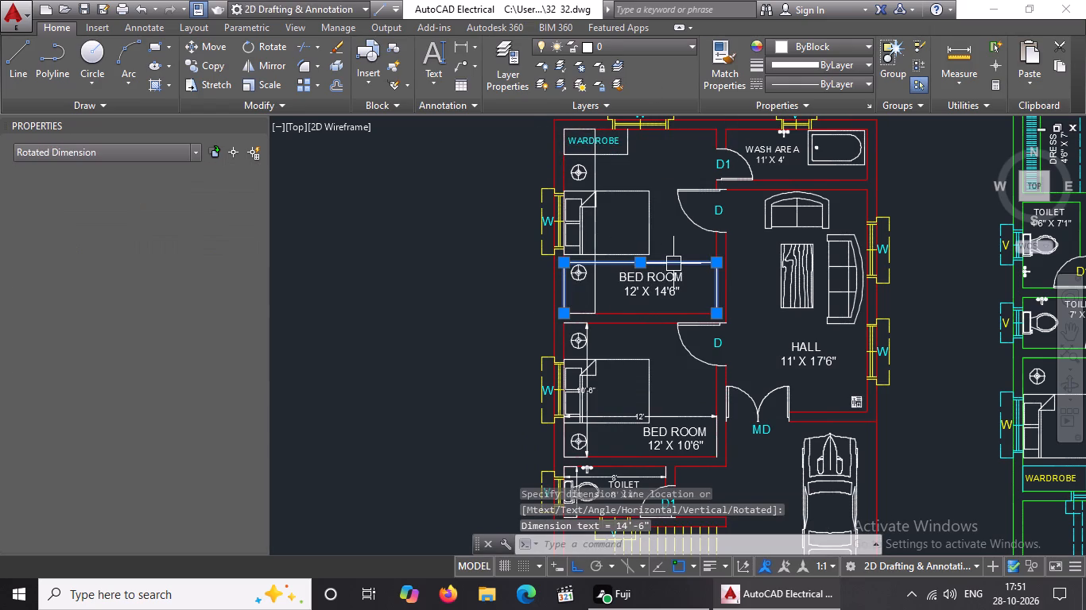
{"action": "left_click", "coordinate": [182, 412]}
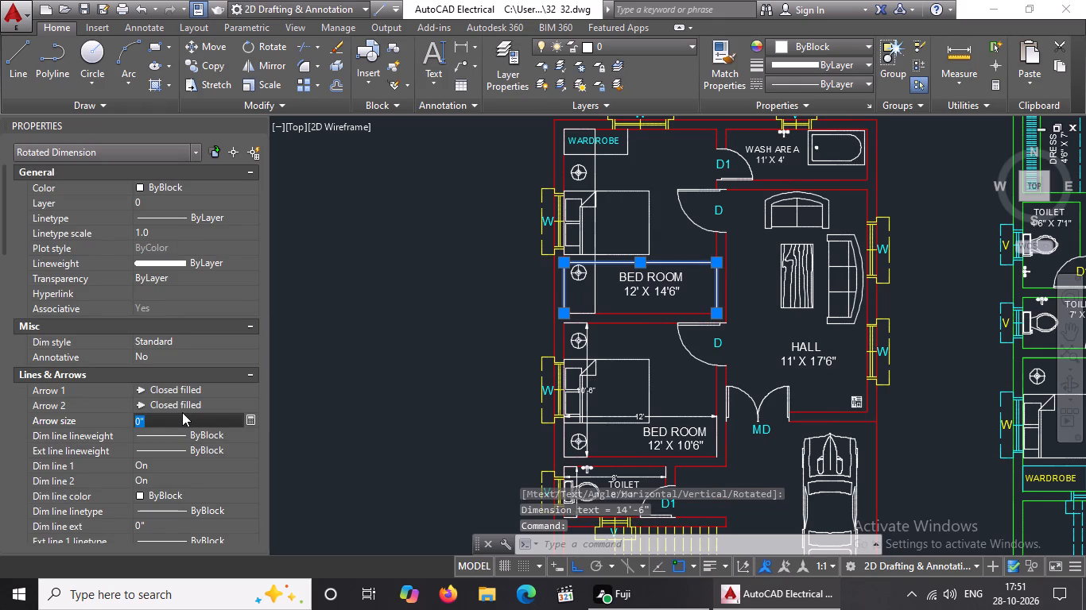
{"action": "key", "text": "BackSpace"}
{"action": "key", "text": "BackSpace"}
{"action": "type", "text": "5\""}
{"action": "key", "text": "Return"}
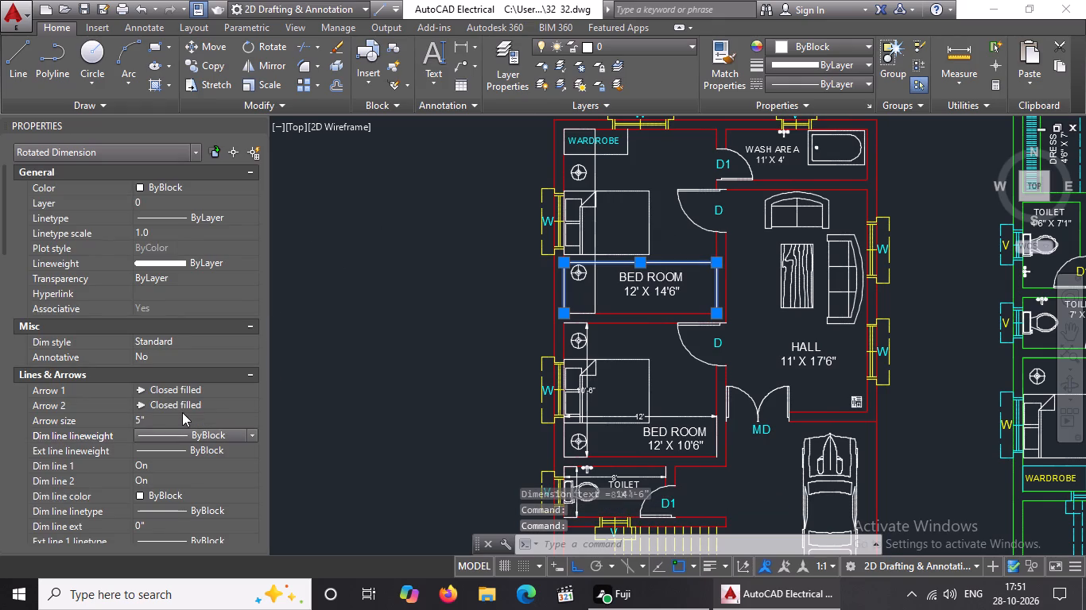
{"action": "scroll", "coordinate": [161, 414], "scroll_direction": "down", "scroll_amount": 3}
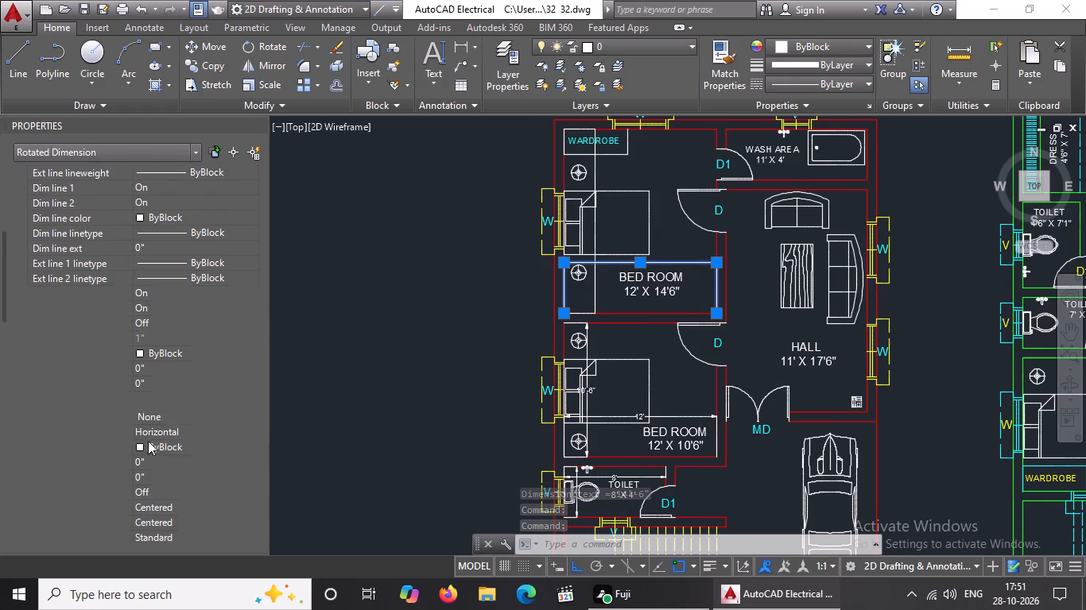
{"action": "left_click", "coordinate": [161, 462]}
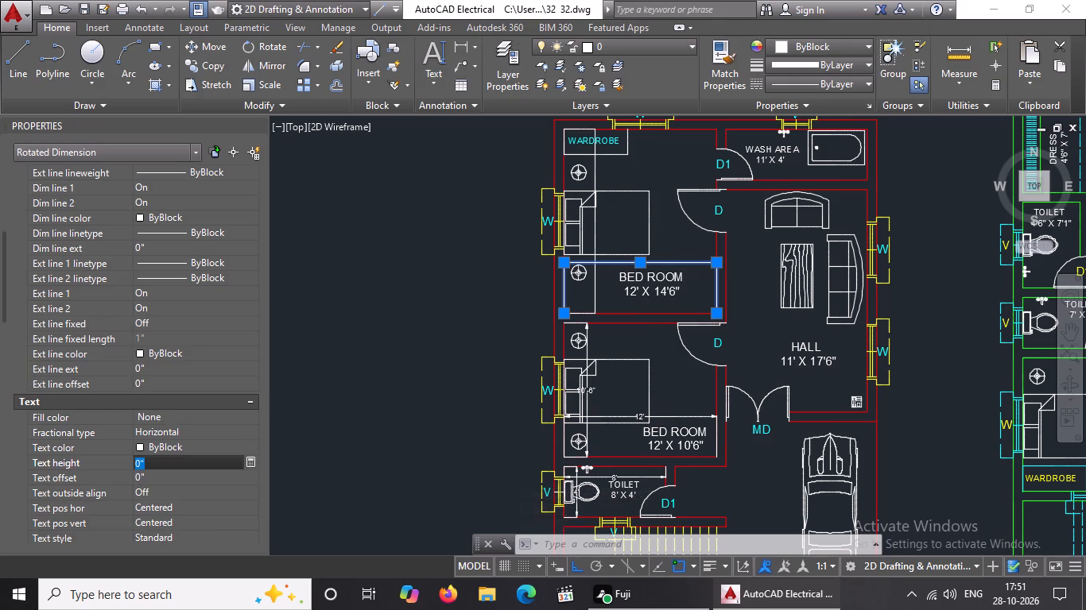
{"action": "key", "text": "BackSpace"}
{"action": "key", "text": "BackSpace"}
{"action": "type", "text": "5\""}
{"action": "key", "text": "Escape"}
Re-enter 5" as the arrow size of the 12' X 14'6" bedroom's horizontal dimension.
{"action": "scroll", "coordinate": [170, 415], "scroll_direction": "up", "scroll_amount": 5}
{"action": "left_click", "coordinate": [170, 415]}
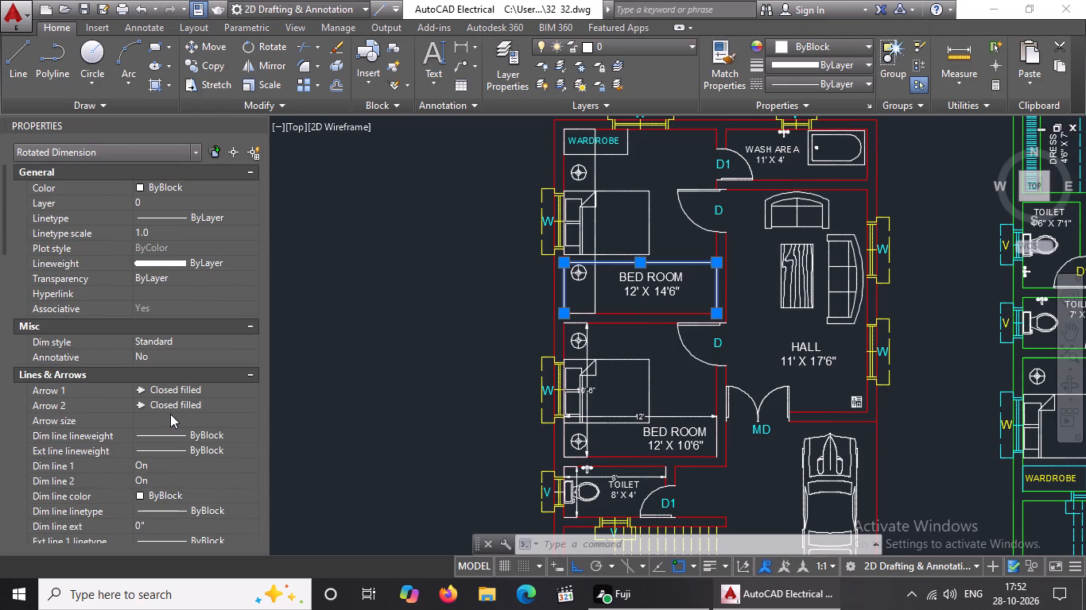
{"action": "key", "text": "BackSpace"}
{"action": "type", "text": "5\""}
{"action": "key", "text": "Return"}
Set the text height of the 12' X 14'6" bedroom's horizontal dimension to 5".
{"action": "scroll", "coordinate": [201, 344], "scroll_direction": "down", "scroll_amount": 3}
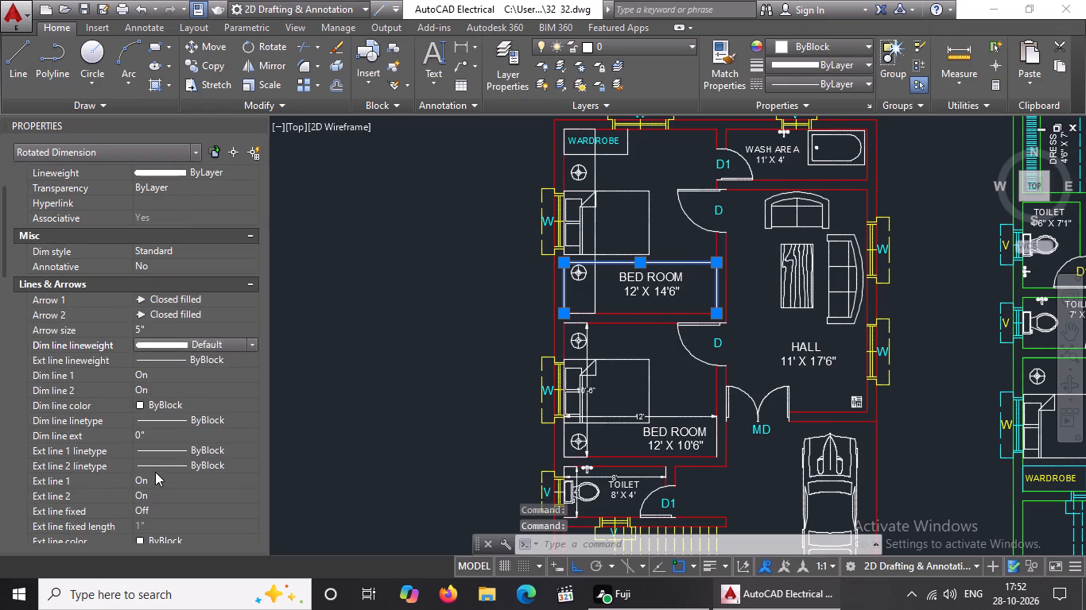
{"action": "scroll", "coordinate": [155, 472], "scroll_direction": "down", "scroll_amount": 3}
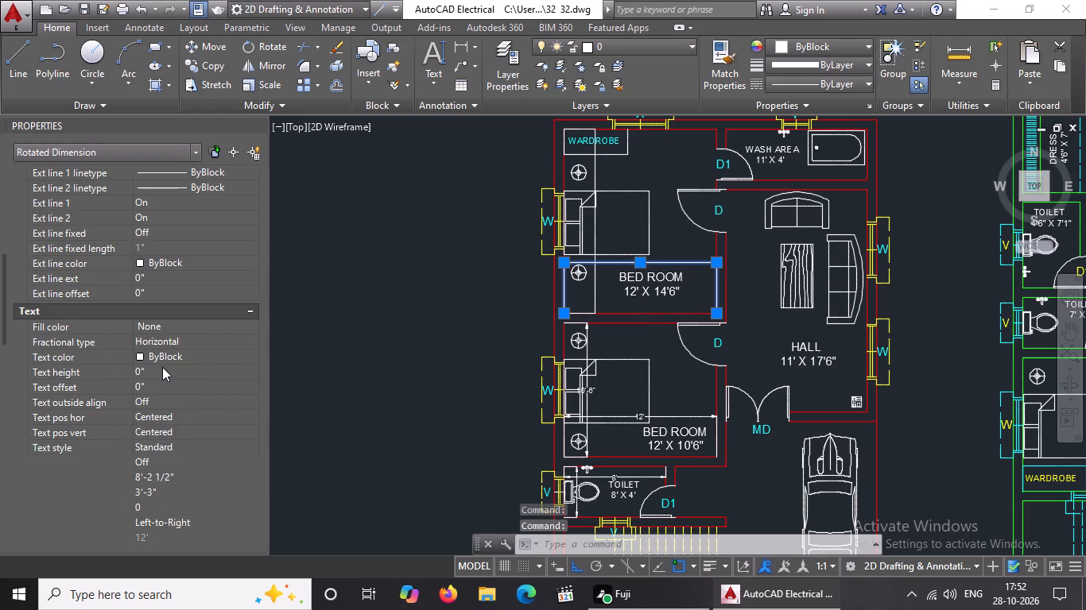
{"action": "left_click", "coordinate": [162, 367]}
{"action": "key", "text": "BackSpace"}
{"action": "key", "text": "BackSpace"}
{"action": "type", "text": "5\""}
{"action": "key", "text": "Return"}
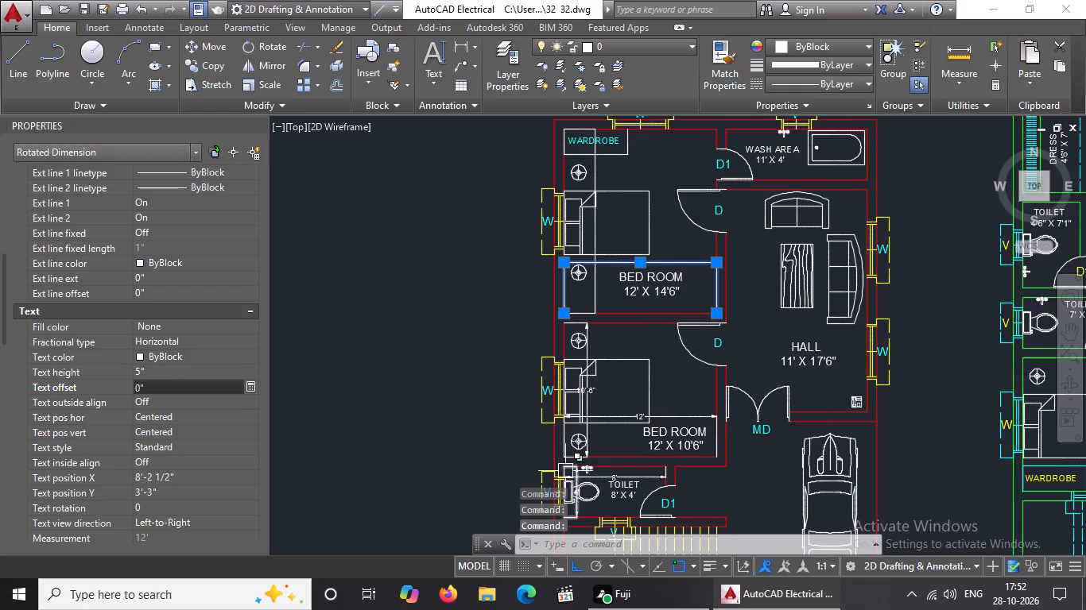
{"action": "key", "text": "Escape"}
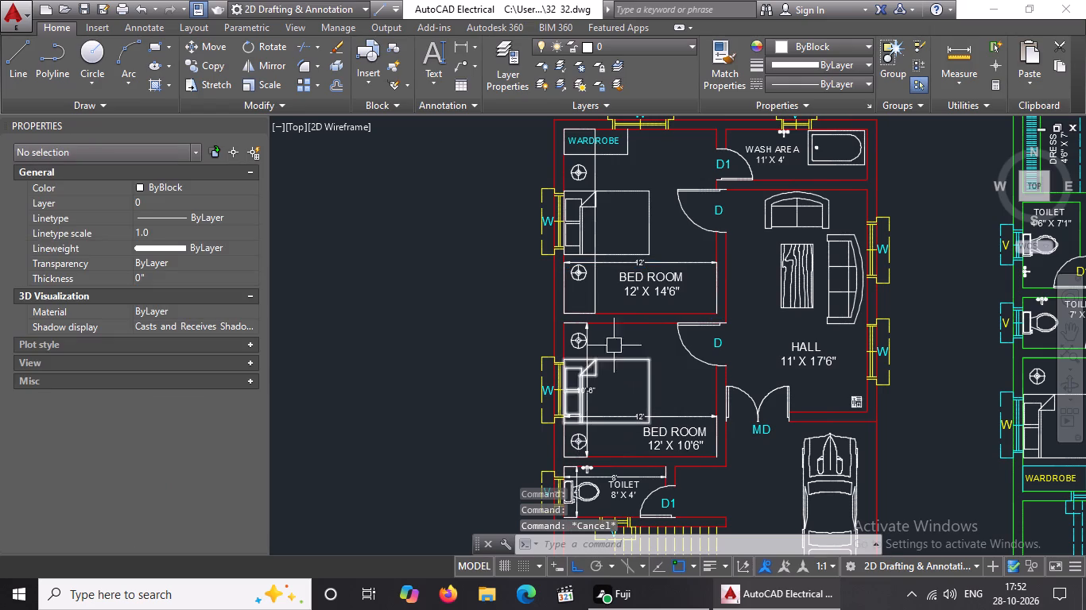
Set the arrow size of the 12' X 14'6" bedroom's vertical dimension to 5".
{"action": "scroll", "coordinate": [598, 222], "scroll_direction": "up", "scroll_amount": 3}
{"action": "left_click", "coordinate": [576, 253]}
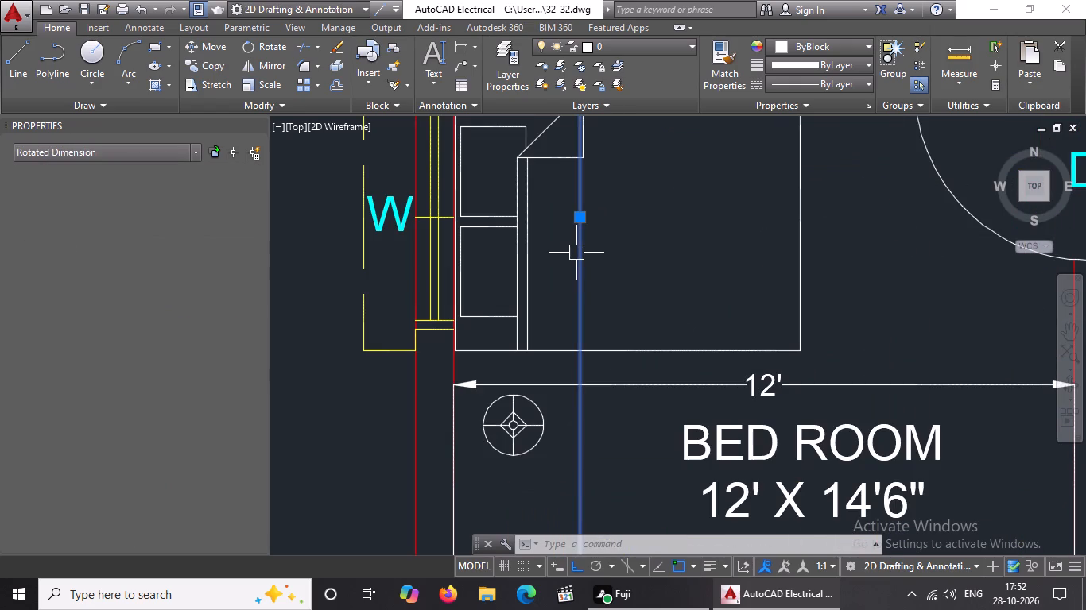
{"action": "scroll", "coordinate": [145, 374], "scroll_direction": "up", "scroll_amount": 3}
{"action": "left_click", "coordinate": [157, 419]}
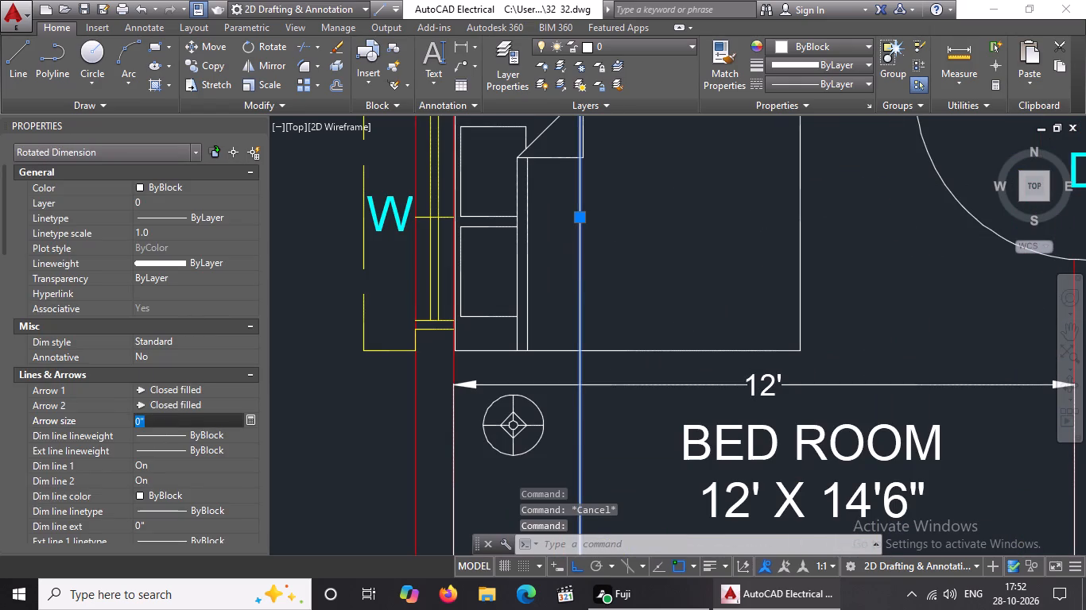
{"action": "key", "text": "BackSpace"}
{"action": "key", "text": "BackSpace"}
{"action": "type", "text": "5\""}
{"action": "key", "text": "Return"}
Set the text height of the 12' X 14'6" bedroom's vertical dimension to 5".
{"action": "scroll", "coordinate": [157, 419], "scroll_direction": "down", "scroll_amount": 4}
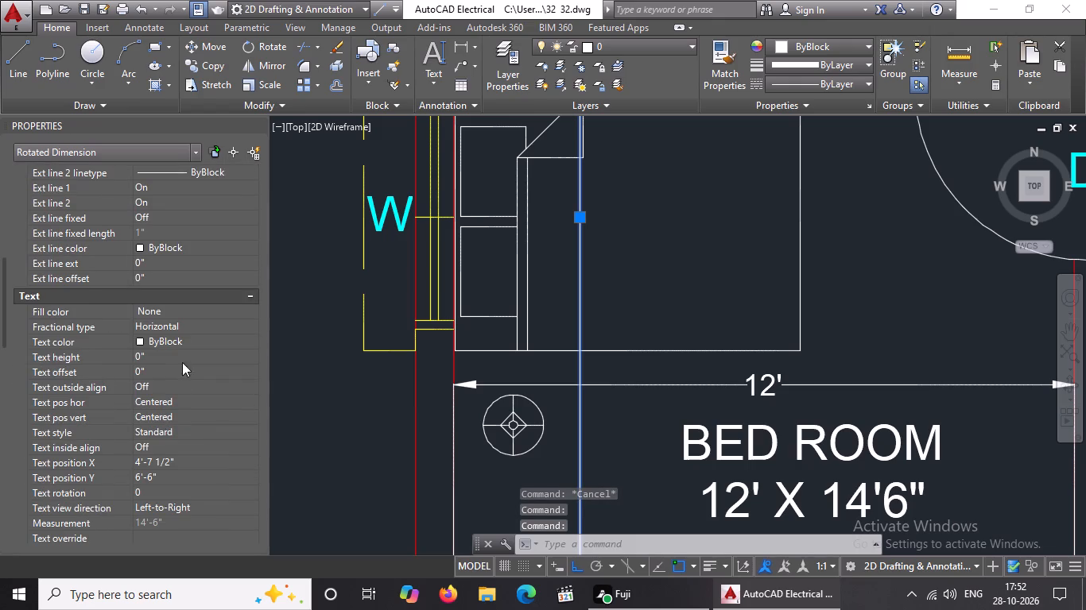
{"action": "left_click", "coordinate": [165, 349]}
{"action": "key", "text": "BackSpace"}
{"action": "key", "text": "BackSpace"}
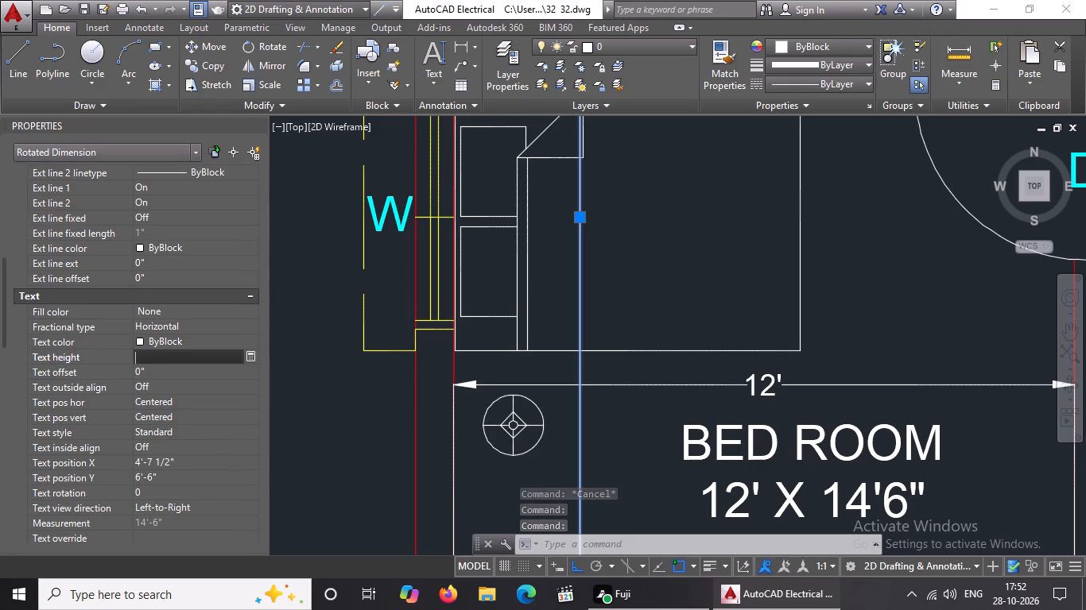
{"action": "key", "text": "5"}
{"action": "key", "text": "shift+quotedbl"}
{"action": "key", "text": "Return"}
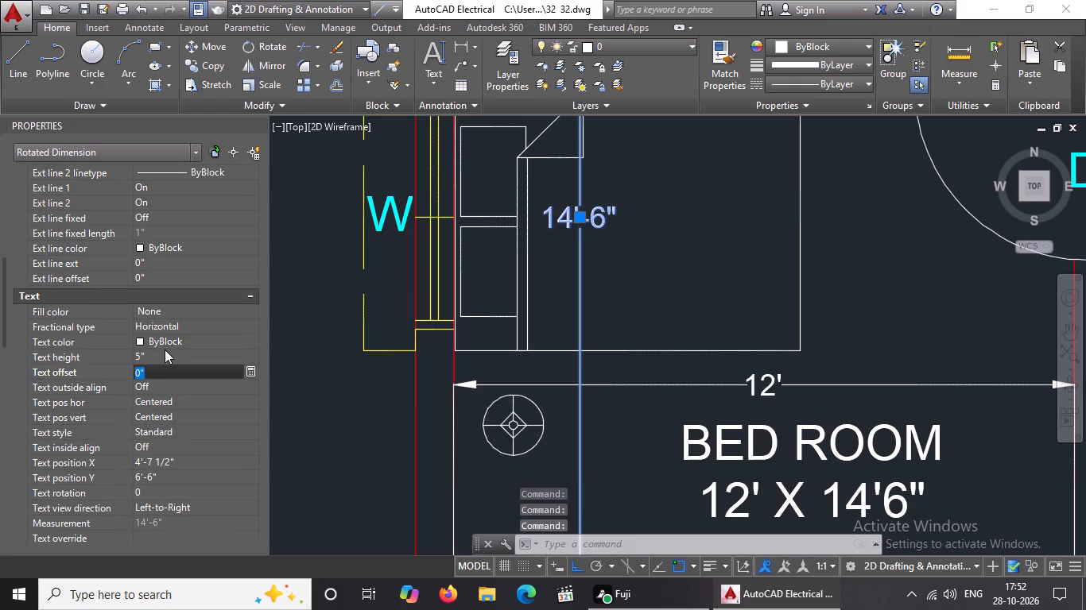
{"action": "key", "text": "Escape"}
{"action": "scroll", "coordinate": [320, 388], "scroll_direction": "down", "scroll_amount": 3}
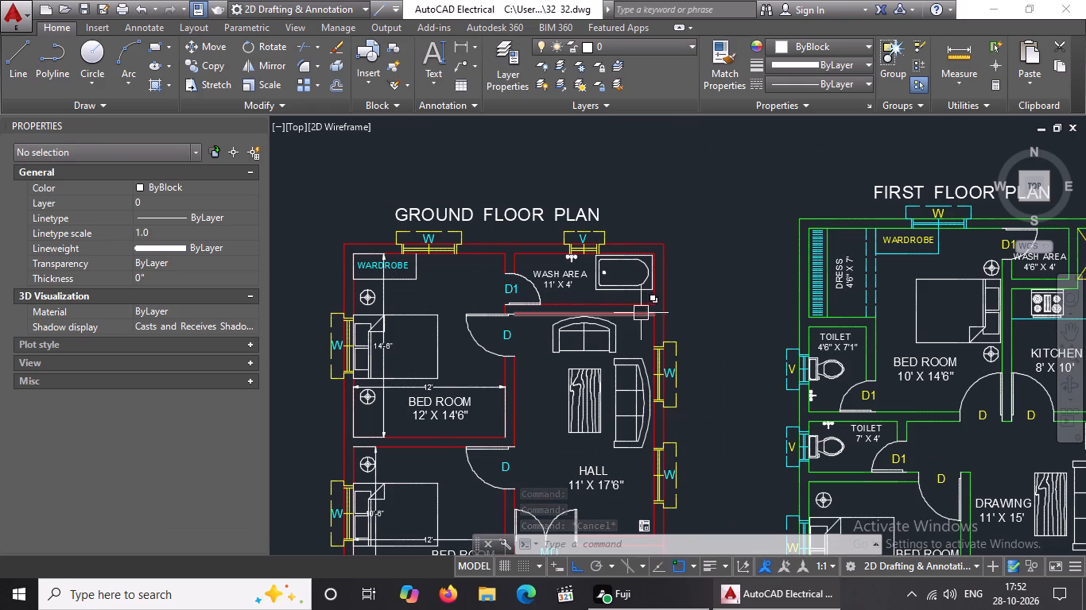
Add a vertical linear dimension for the ground floor wash area's depth, placing its line across the bathtub near the outer wall.
{"action": "type", "text": "DIMLIN"}
{"action": "key", "text": "Return"}
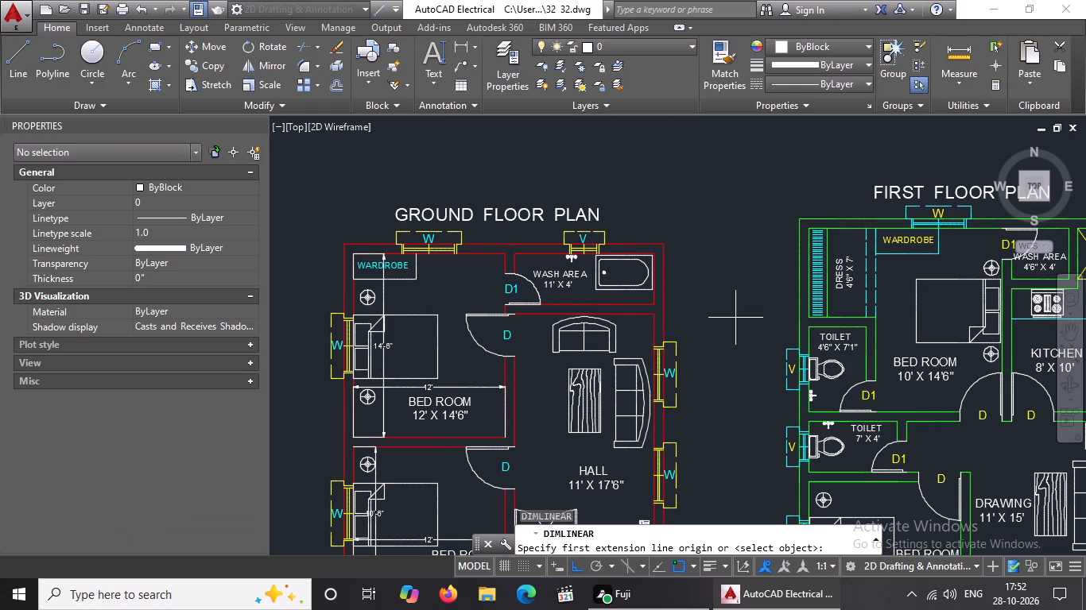
{"action": "scroll", "coordinate": [636, 257], "scroll_direction": "up", "scroll_amount": 2}
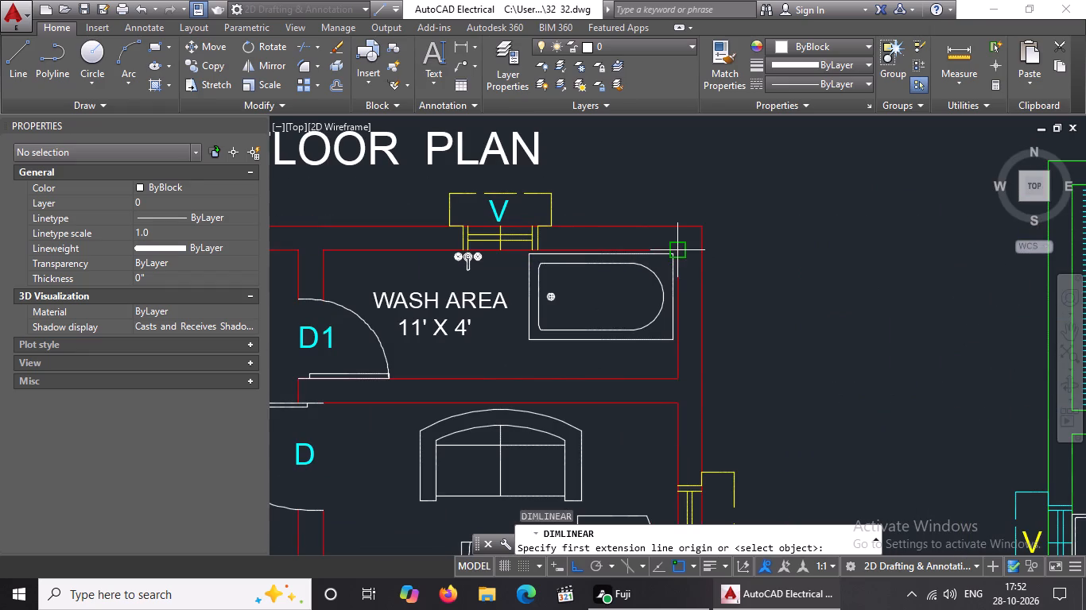
{"action": "left_click", "coordinate": [677, 247]}
{"action": "left_click", "coordinate": [676, 381]}
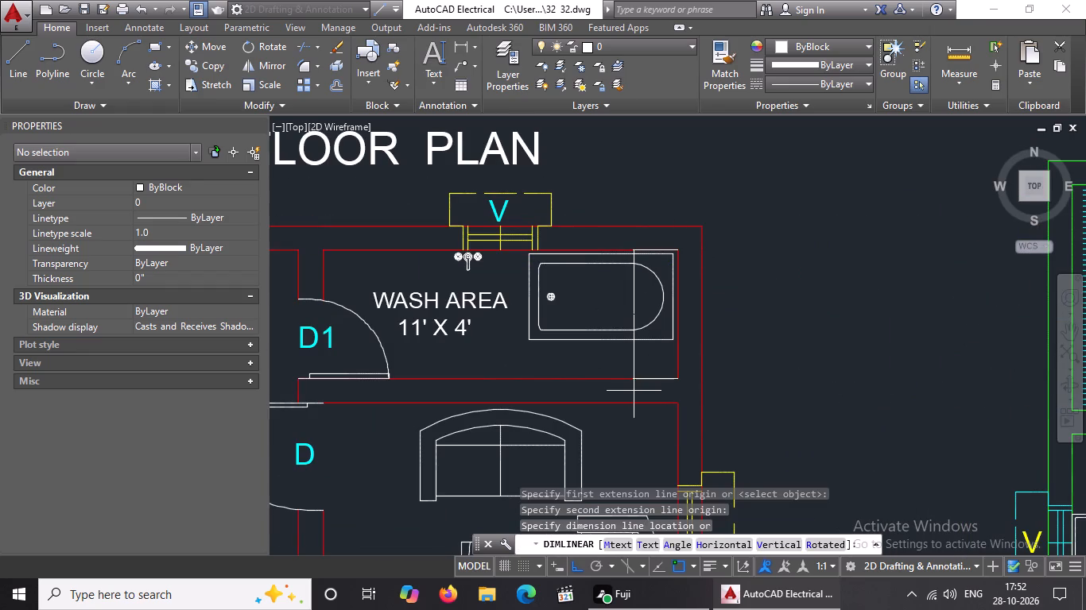
{"action": "left_click", "coordinate": [634, 391]}
{"action": "key", "text": "Escape"}
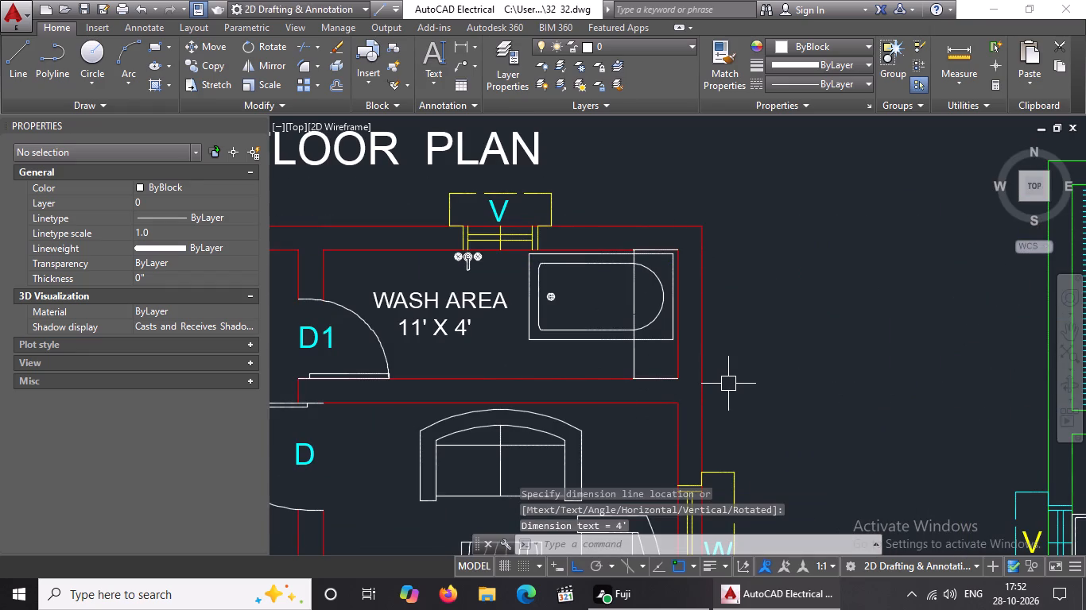
Add a horizontal linear dimension for the wash area's full inner width, placing its line just above the room label.
{"action": "type", "text": "DIMLIN"}
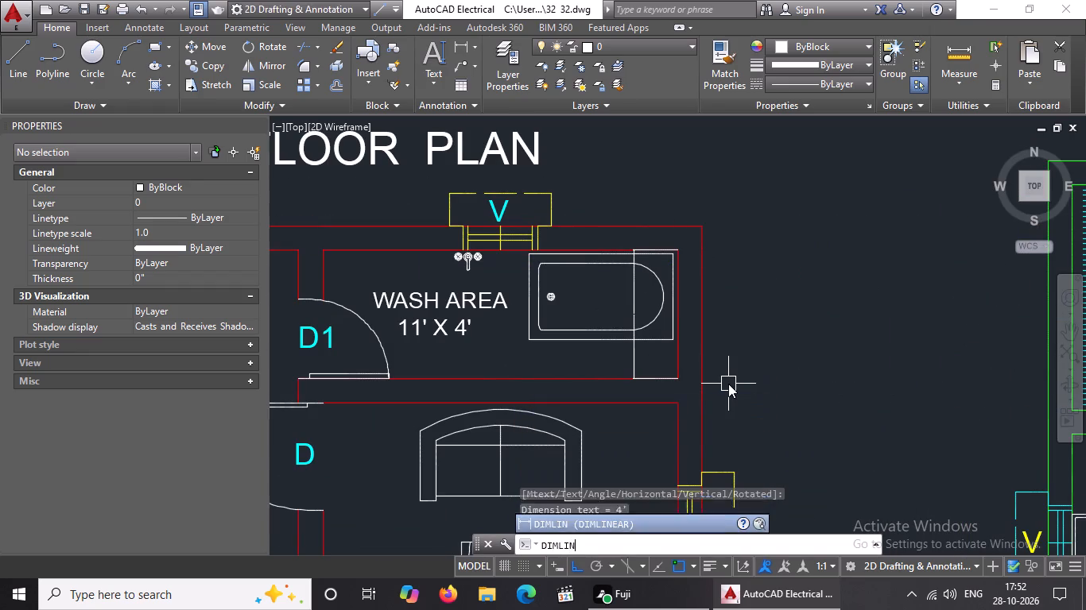
{"action": "key", "text": "Return"}
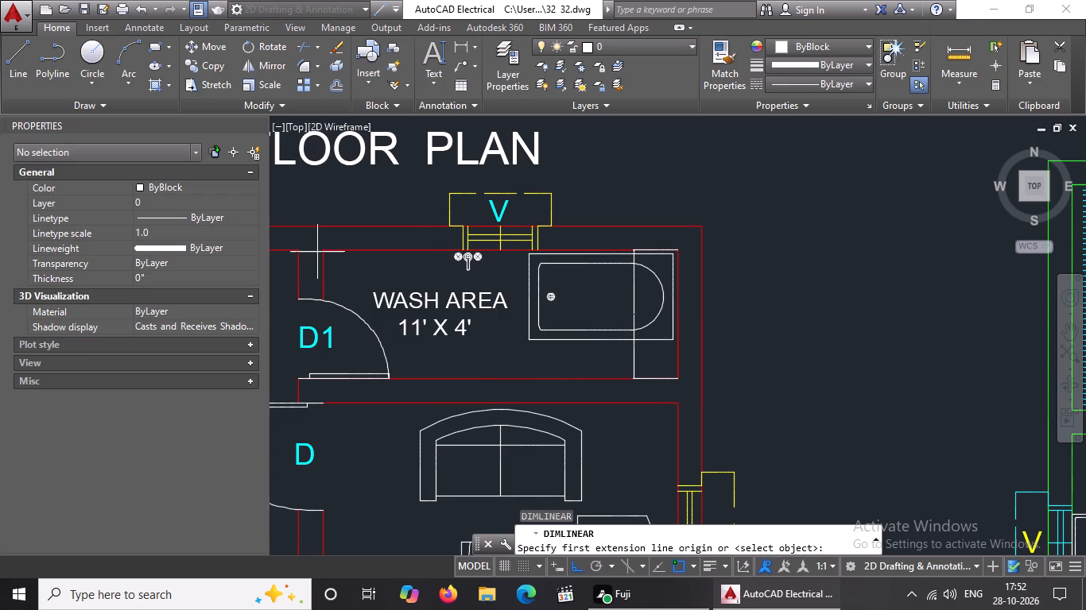
{"action": "left_click_drag", "start_coordinate": [324, 249], "coordinate": [334, 248]}
{"action": "left_click", "coordinate": [673, 253]}
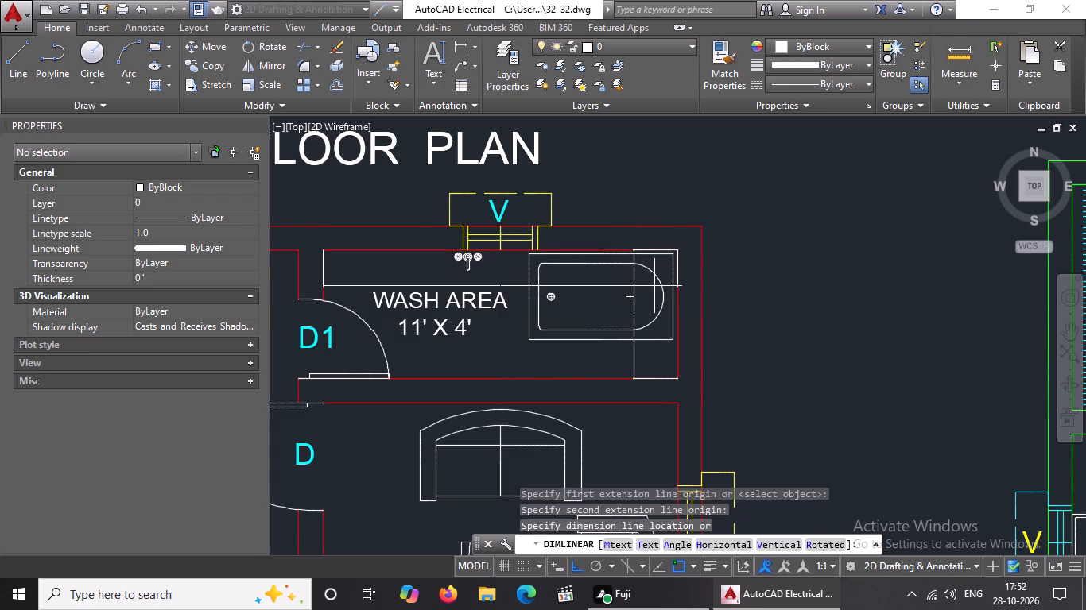
{"action": "left_click", "coordinate": [656, 282]}
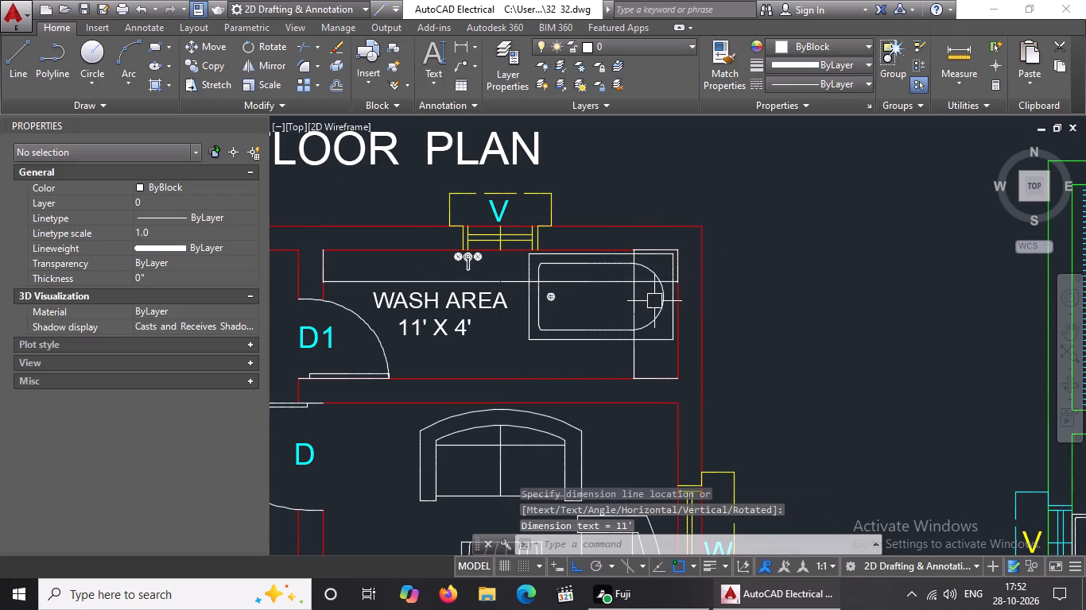
{"action": "key", "text": "Escape"}
Set the arrow size of the wash area's horizontal dimension to 5".
{"action": "left_click", "coordinate": [584, 283]}
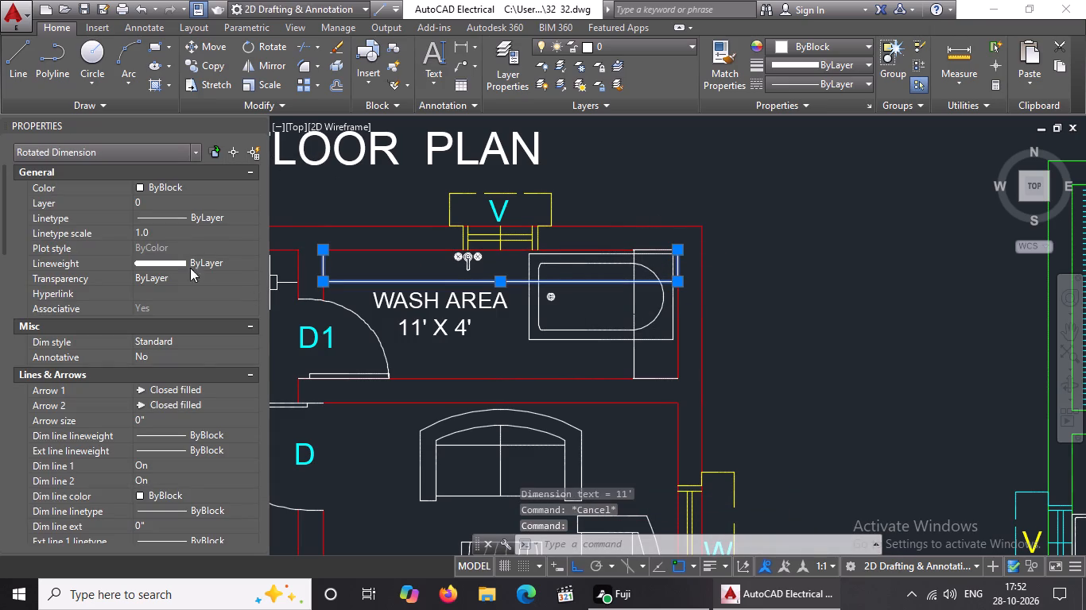
{"action": "left_click", "coordinate": [172, 408]}
{"action": "left_click", "coordinate": [169, 415]}
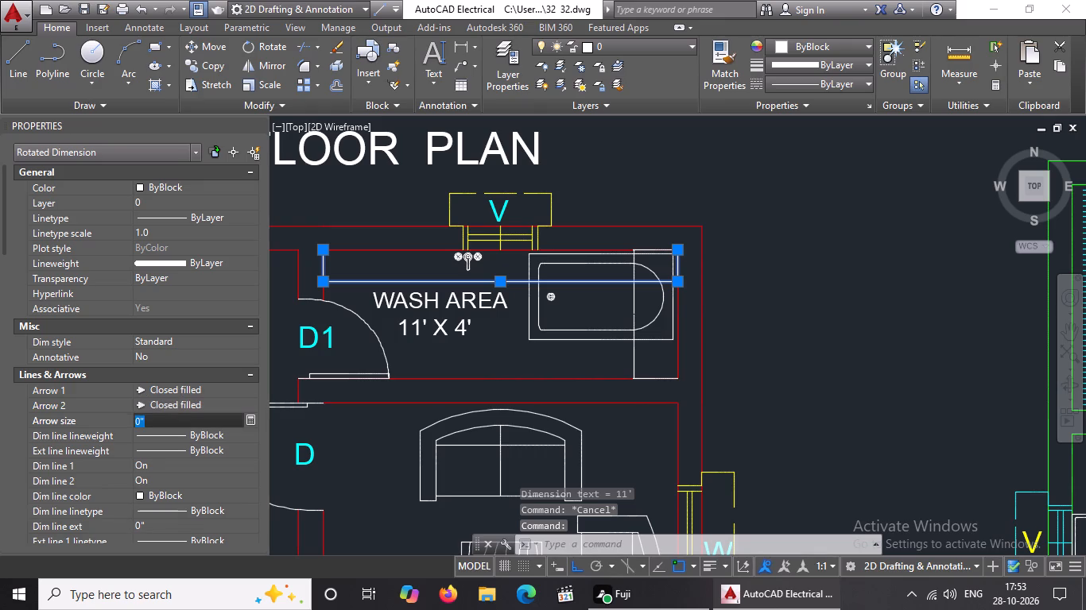
{"action": "key", "text": "BackSpace"}
{"action": "key", "text": "BackSpace"}
{"action": "type", "text": "5\""}
{"action": "key", "text": "Return"}
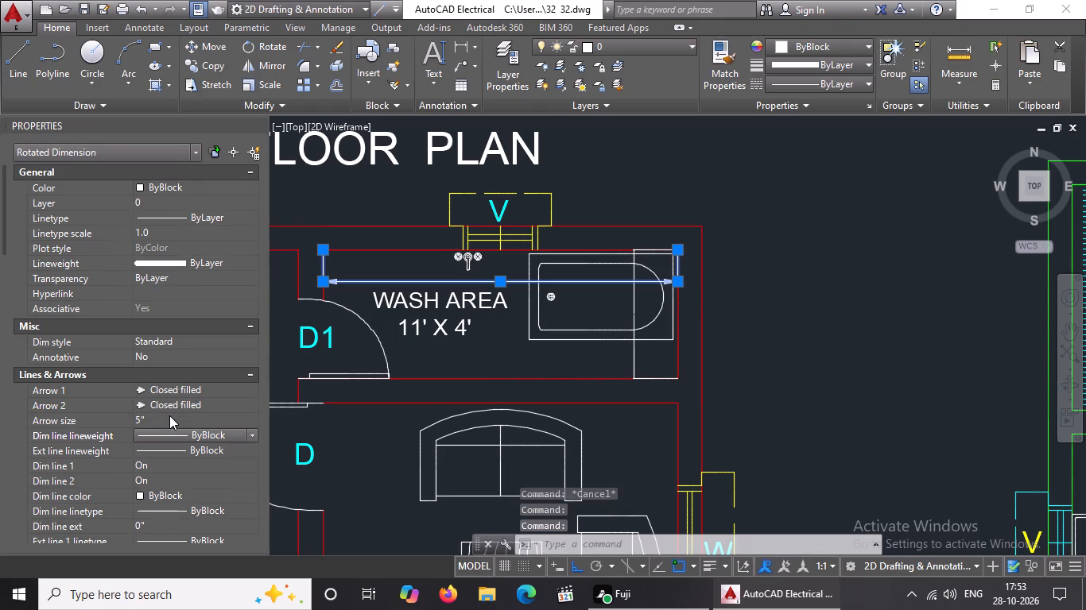
Set the text height of the wash area's horizontal dimension to 5".
{"action": "scroll", "coordinate": [169, 416], "scroll_direction": "down", "scroll_amount": 4}
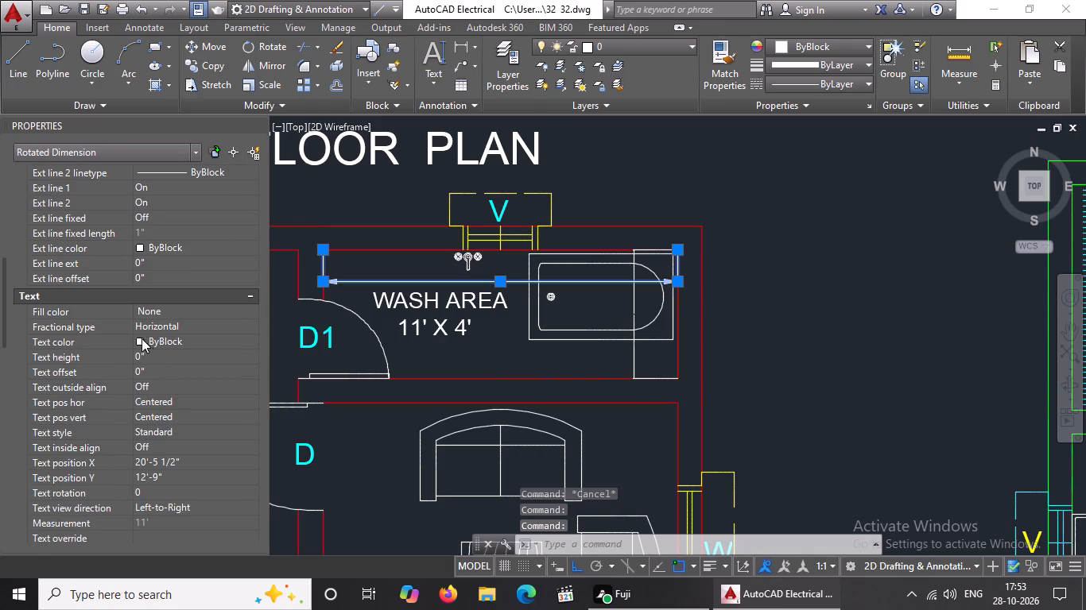
{"action": "left_click", "coordinate": [163, 356]}
{"action": "key", "text": "BackSpace"}
{"action": "key", "text": "BackSpace"}
{"action": "type", "text": "5\""}
{"action": "key", "text": "Return"}
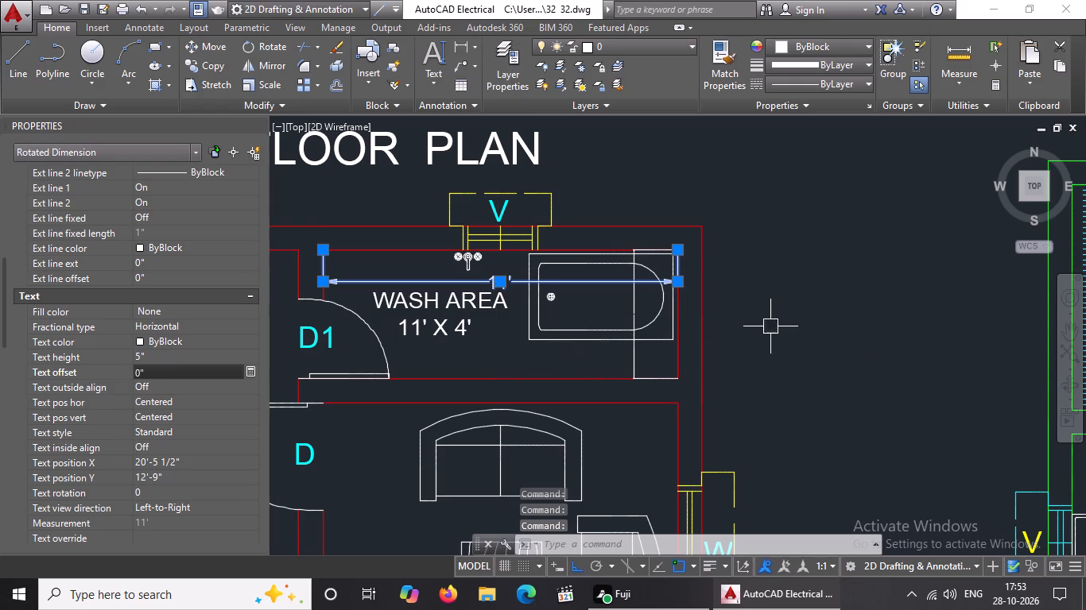
{"action": "key", "text": "Escape"}
Set the arrow size of the wash area's vertical dimension to 5".
{"action": "left_click", "coordinate": [634, 309]}
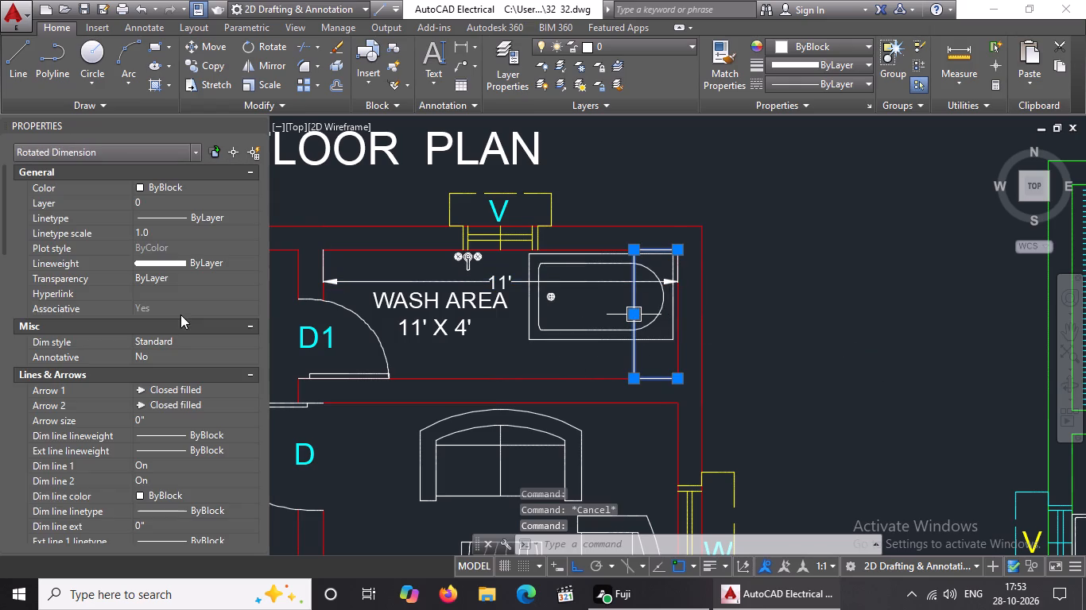
{"action": "left_click", "coordinate": [161, 416]}
{"action": "key", "text": "BackSpace"}
{"action": "key", "text": "BackSpace"}
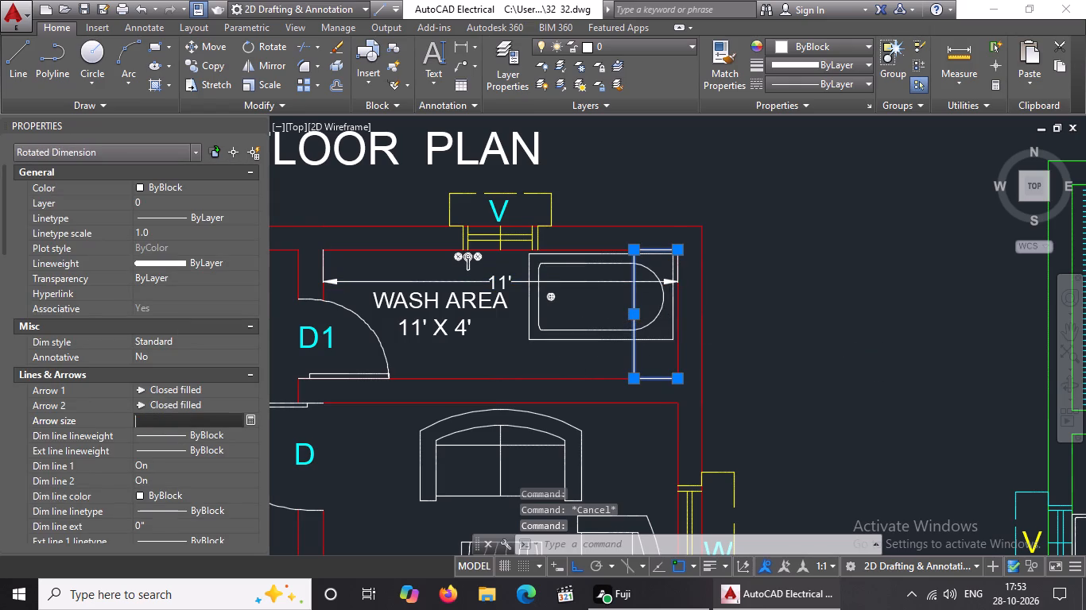
{"action": "type", "text": "5\""}
{"action": "key", "text": "Return"}
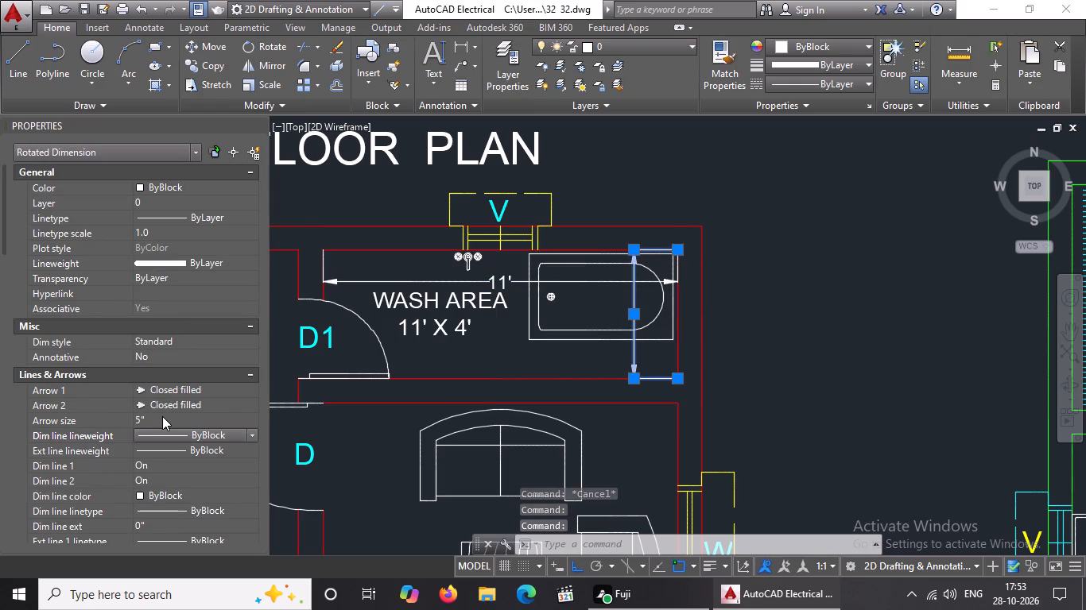
Set the text height of the wash area's vertical dimension to 5".
{"action": "scroll", "coordinate": [167, 411], "scroll_direction": "down", "scroll_amount": 4}
{"action": "left_click", "coordinate": [174, 356]}
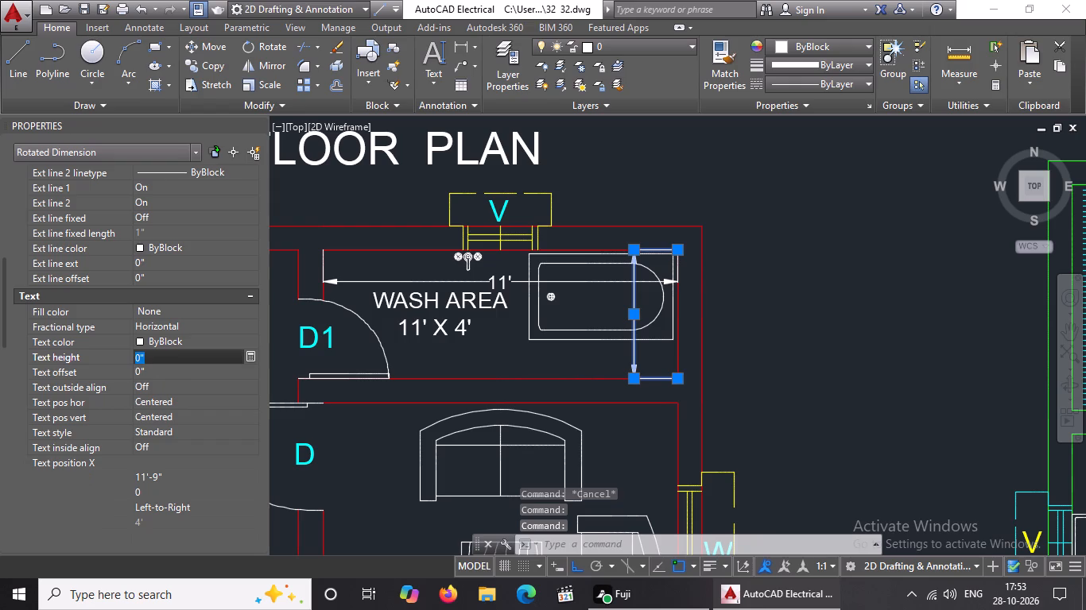
{"action": "key", "text": "BackSpace"}
{"action": "key", "text": "BackSpace"}
{"action": "type", "text": "5\""}
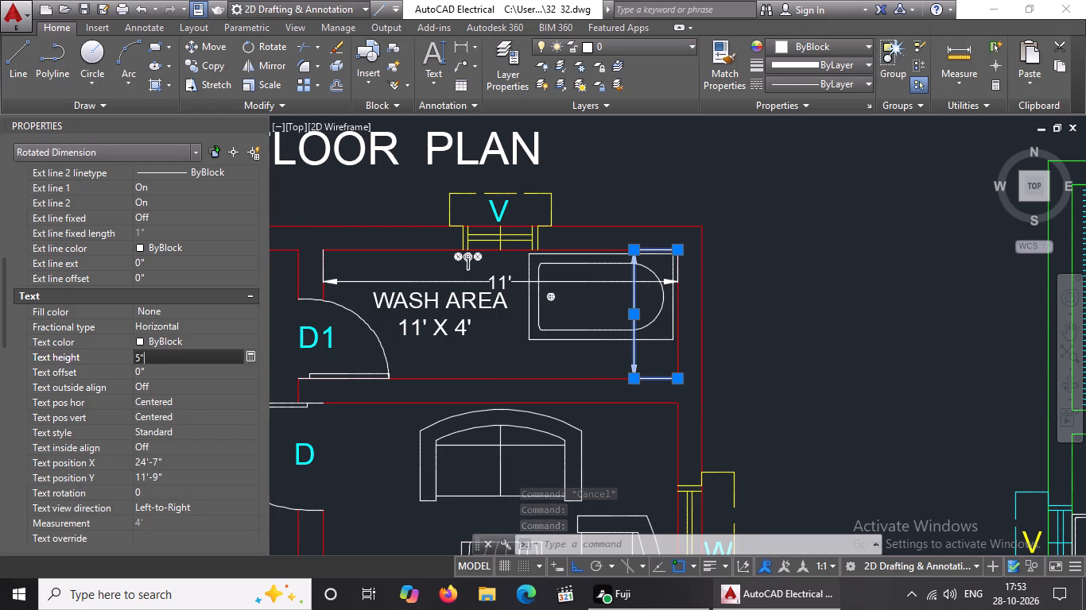
{"action": "key", "text": "Return"}
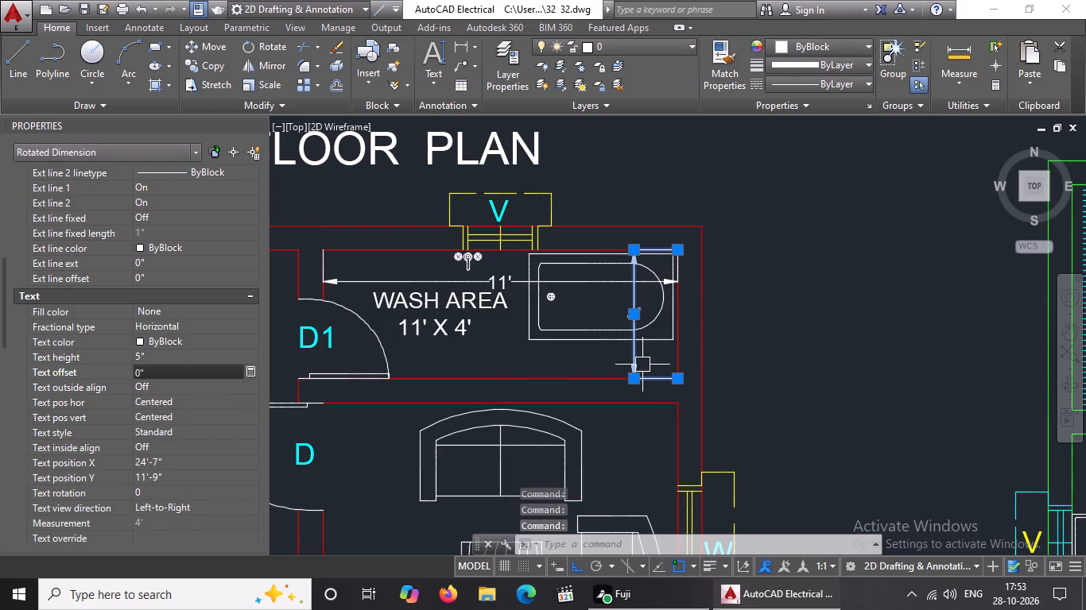
{"action": "key", "text": "Escape"}
Add a horizontal linear dimension below the hall's upper wall, from the wall corner at bedroom door D to the inner face of the outer wall.
{"action": "scroll", "coordinate": [659, 365], "scroll_direction": "down", "scroll_amount": 2}
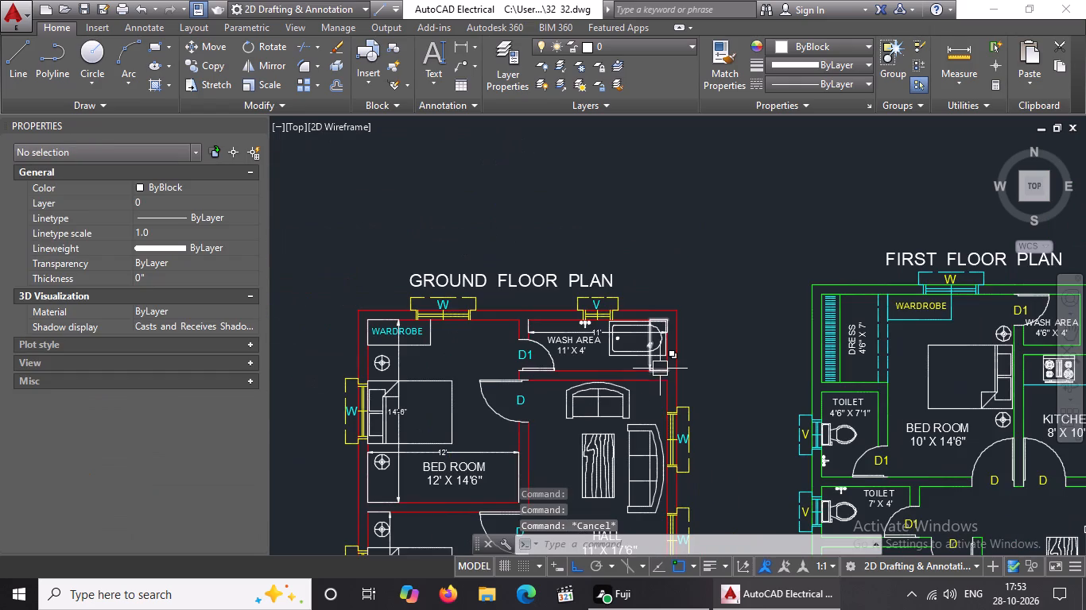
{"action": "scroll", "coordinate": [652, 434], "scroll_direction": "down", "scroll_amount": 2}
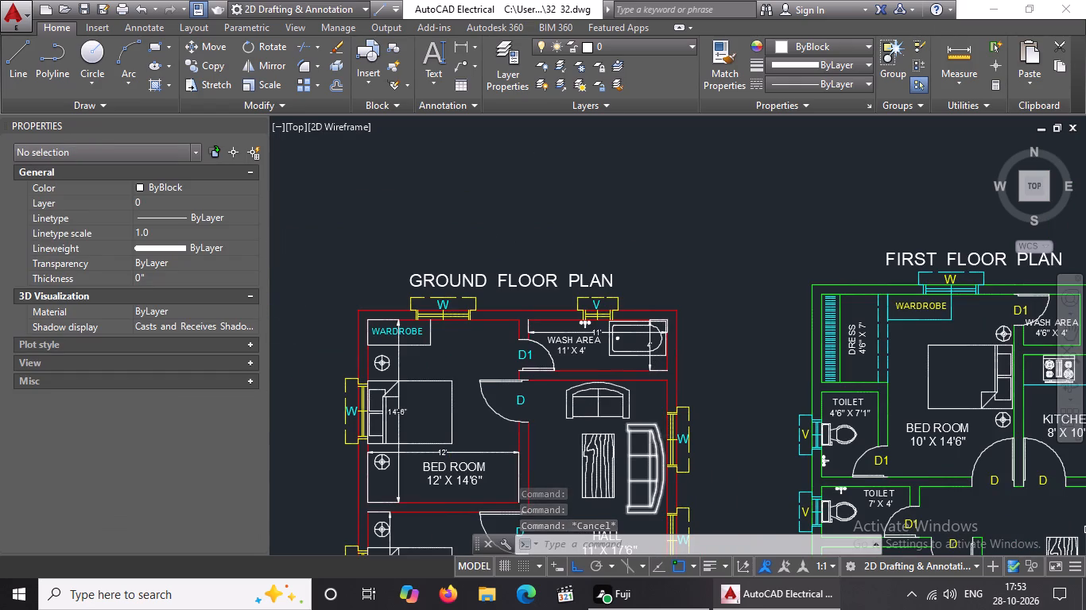
{"action": "scroll", "coordinate": [652, 434], "scroll_direction": "down", "scroll_amount": 1}
{"action": "scroll", "coordinate": [687, 478], "scroll_direction": "up", "scroll_amount": 2}
{"action": "key", "text": "Escape"}
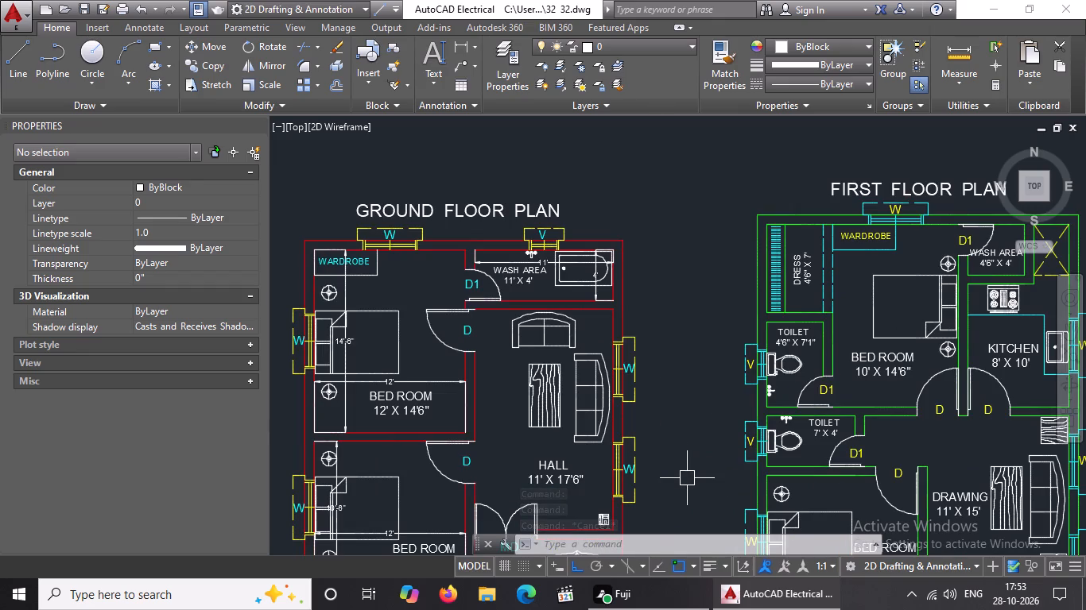
{"action": "type", "text": "DIMLIN"}
{"action": "key", "text": "Return"}
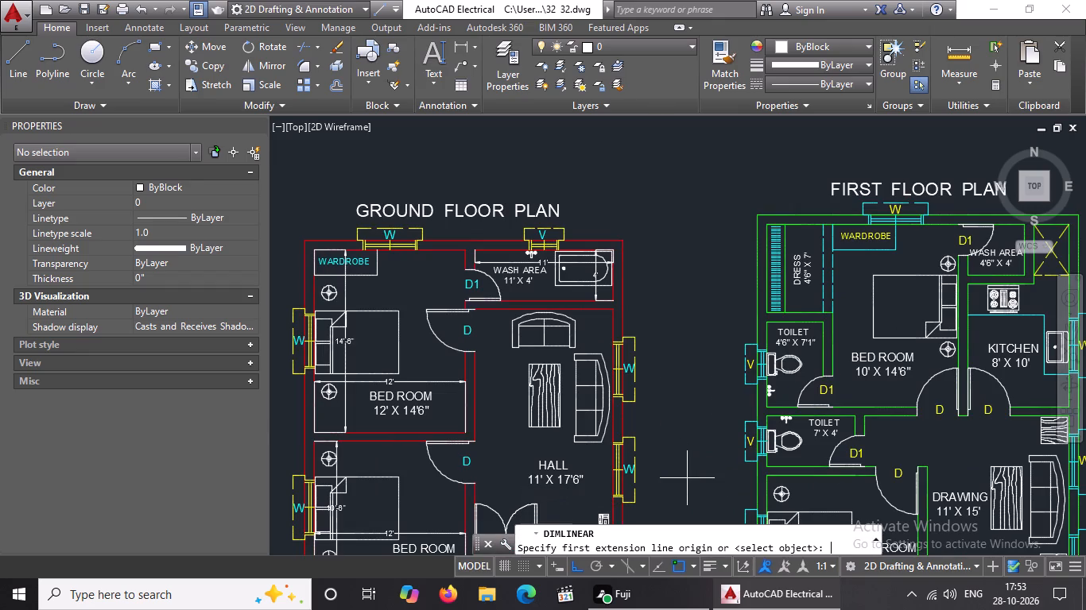
{"action": "scroll", "coordinate": [597, 420], "scroll_direction": "down", "scroll_amount": 3}
{"action": "scroll", "coordinate": [595, 544], "scroll_direction": "up", "scroll_amount": 6}
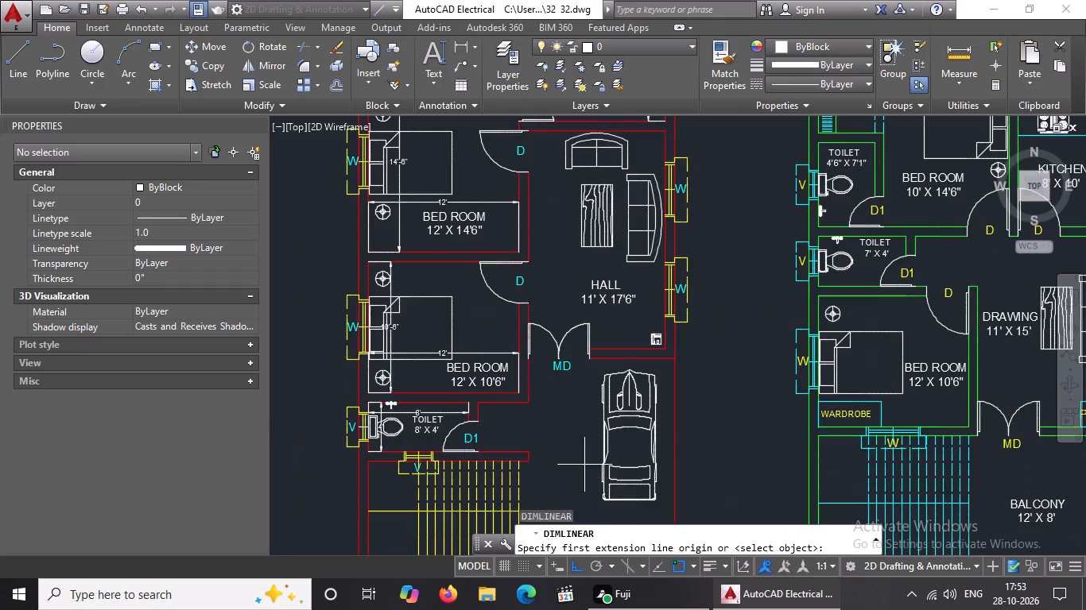
{"action": "scroll", "coordinate": [630, 334], "scroll_direction": "up", "scroll_amount": 1}
{"action": "scroll", "coordinate": [630, 332], "scroll_direction": "down", "scroll_amount": 2}
{"action": "scroll", "coordinate": [599, 183], "scroll_direction": "up", "scroll_amount": 4}
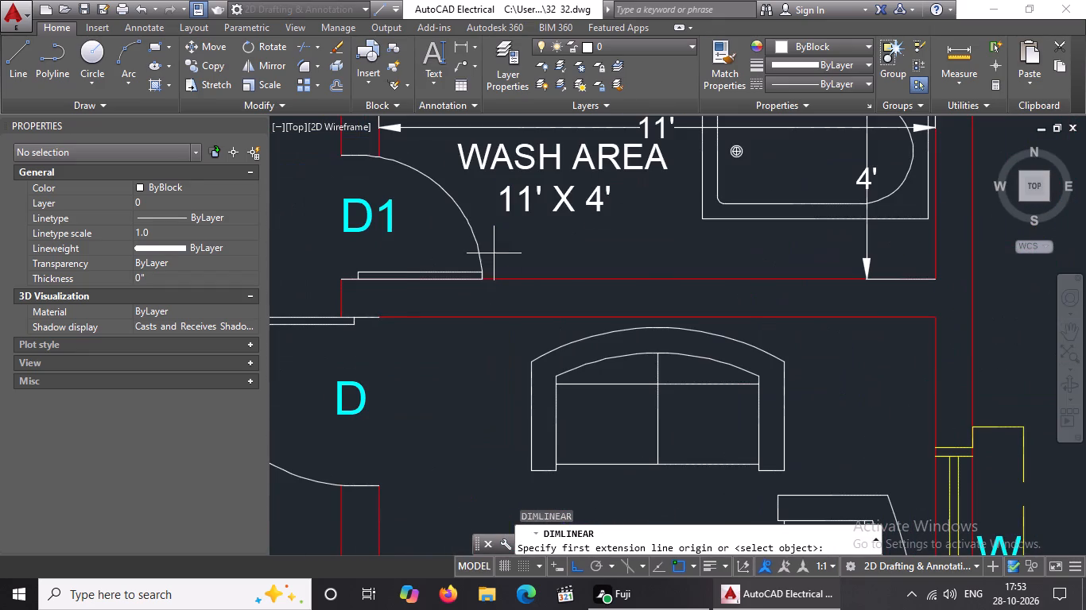
{"action": "left_click", "coordinate": [337, 313]}
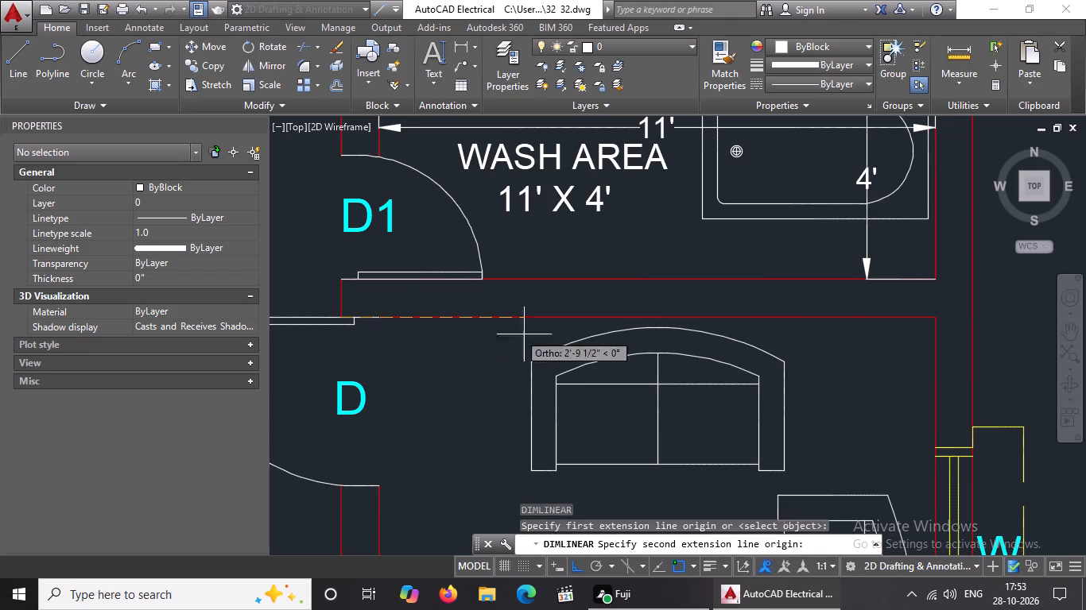
{"action": "left_click", "coordinate": [932, 316]}
{"action": "scroll", "coordinate": [906, 349], "scroll_direction": "down", "scroll_amount": 2}
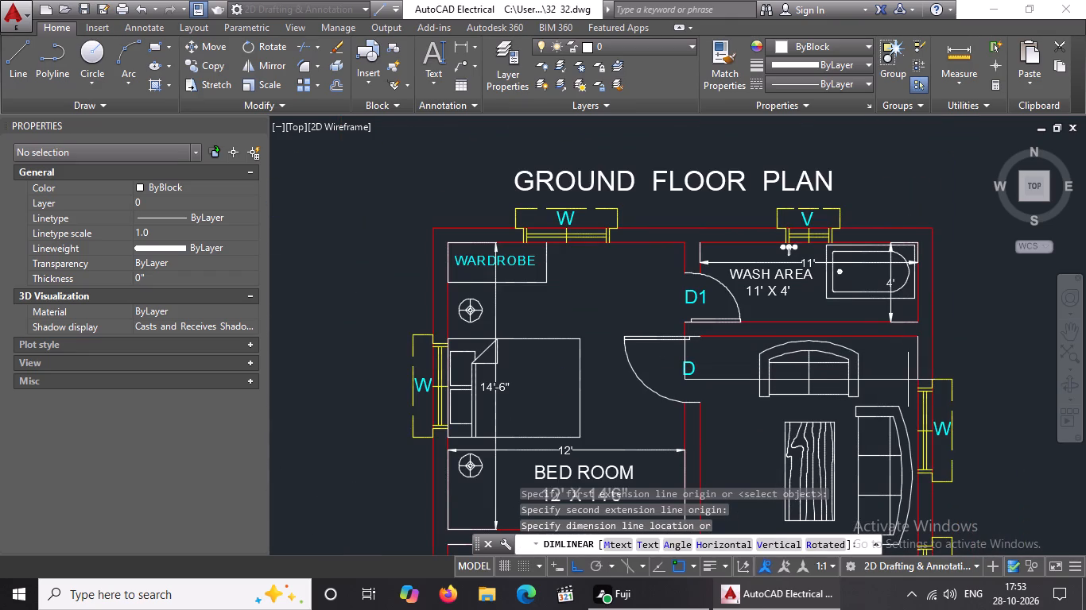
{"action": "left_click", "coordinate": [908, 378]}
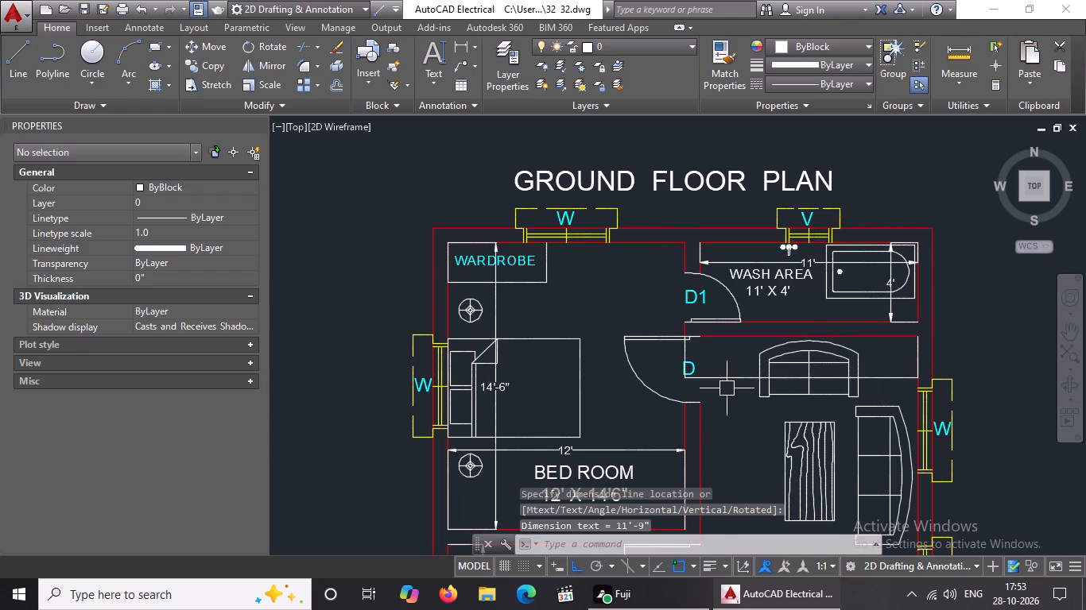
{"action": "scroll", "coordinate": [712, 376], "scroll_direction": "down", "scroll_amount": 2}
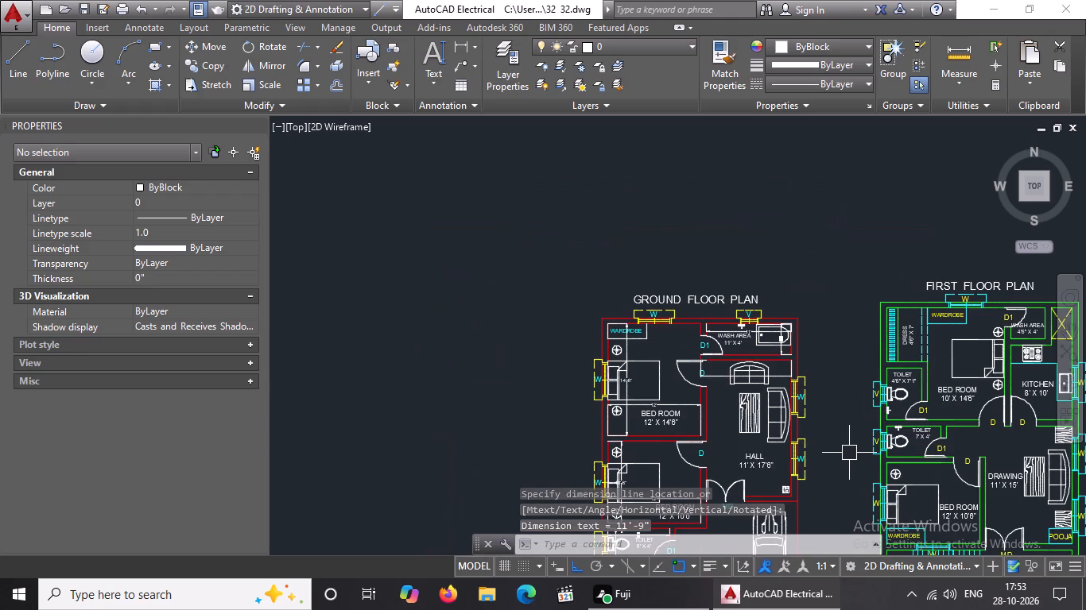
{"action": "key", "text": "Escape"}
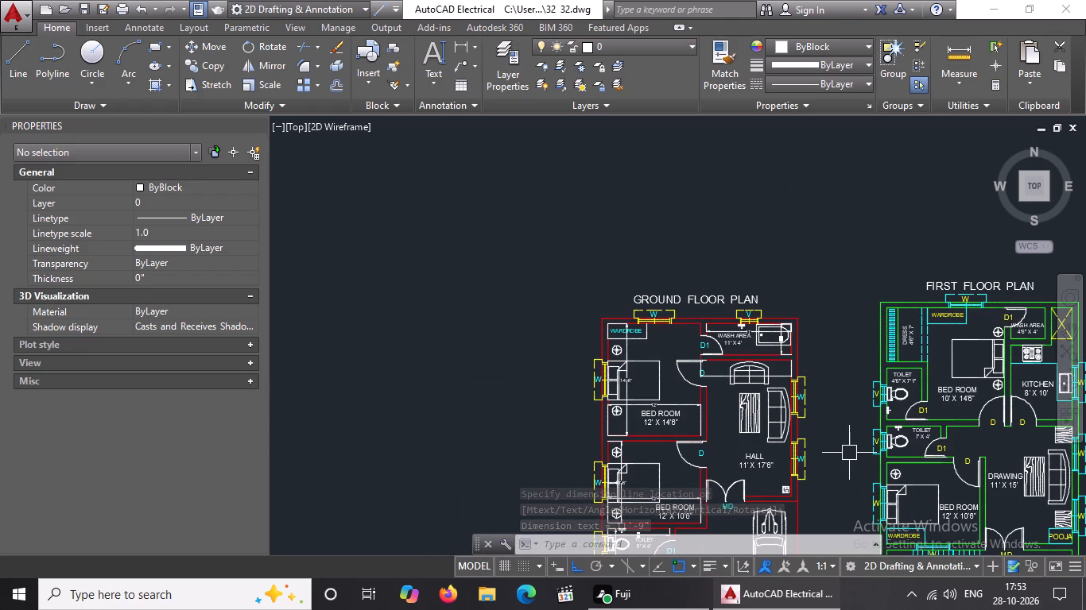
Add a vertical linear dimension for the hall's full inner length, placing its line through the long sofa beside the windowed outer wall.
{"action": "type", "text": "DIMLIN"}
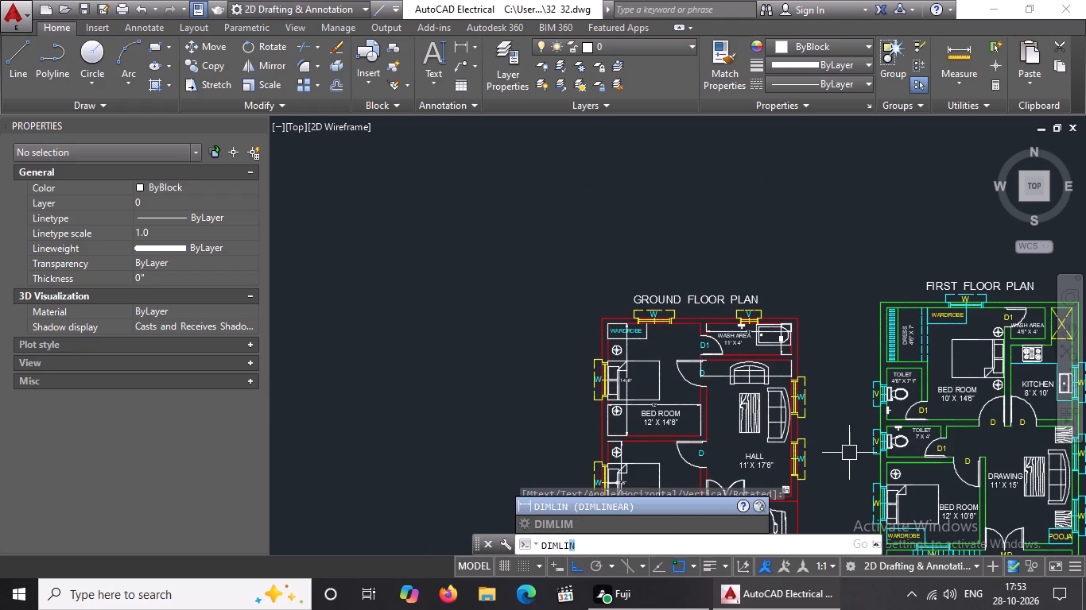
{"action": "key", "text": "Return"}
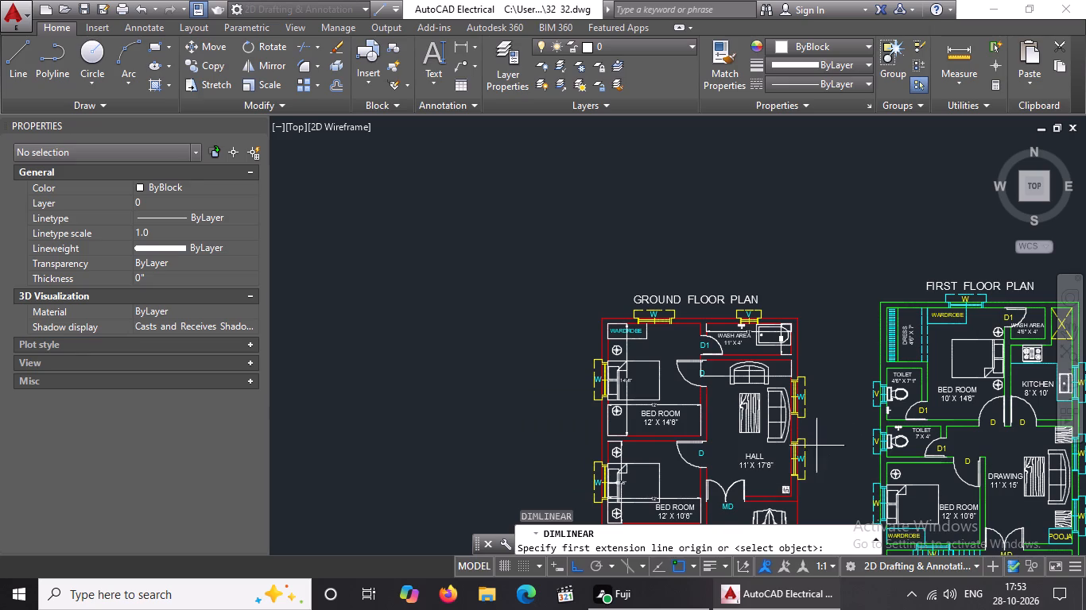
{"action": "scroll", "coordinate": [790, 508], "scroll_direction": "up", "scroll_amount": 3}
{"action": "left_click", "coordinate": [789, 466]}
{"action": "scroll", "coordinate": [781, 424], "scroll_direction": "down", "scroll_amount": 2}
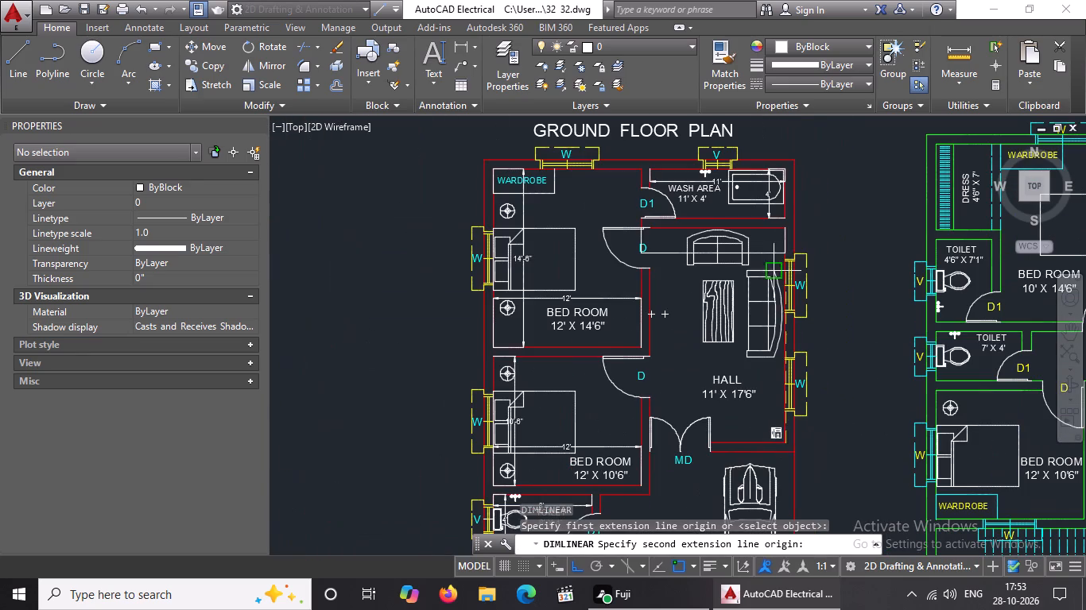
{"action": "left_click", "coordinate": [783, 230]}
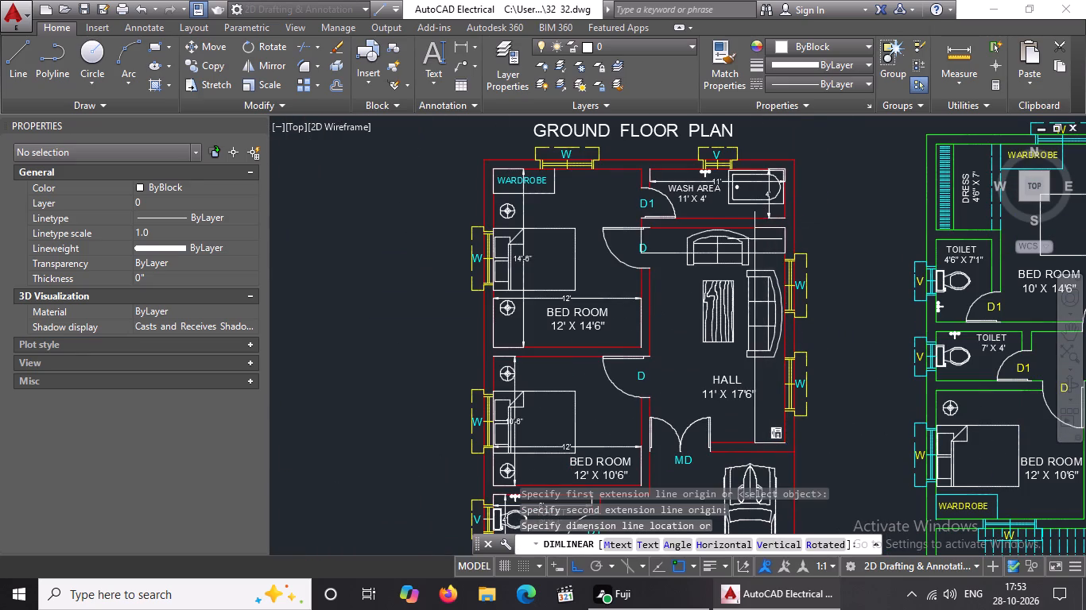
{"action": "double_click", "coordinate": [758, 237]}
{"action": "key", "text": "Escape"}
Set the arrow size of the hall's horizontal dimension to 5".
{"action": "left_click", "coordinate": [678, 253]}
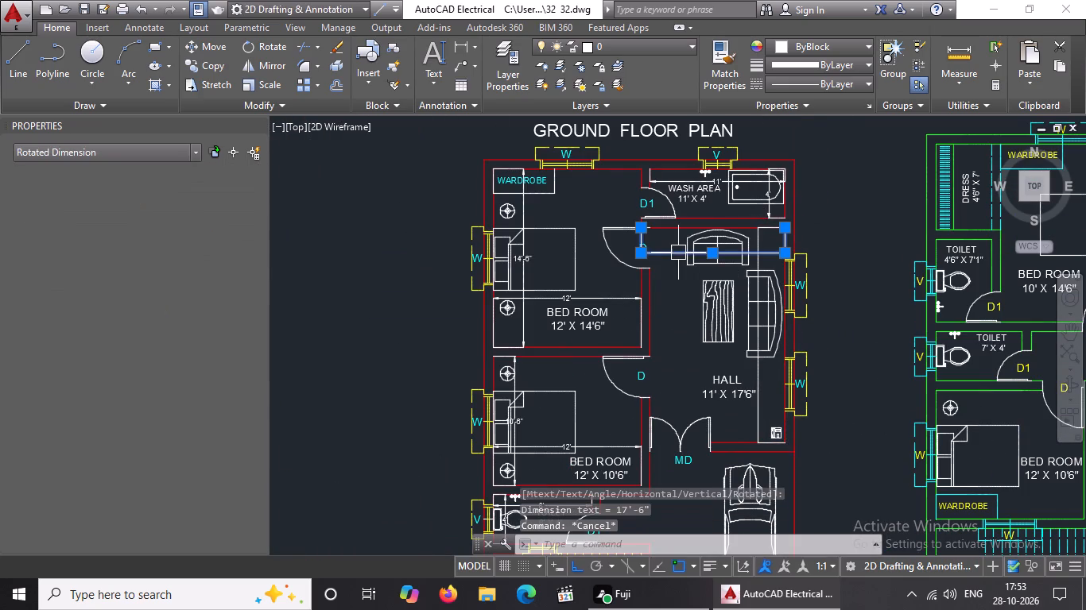
{"action": "scroll", "coordinate": [159, 411], "scroll_direction": "up", "scroll_amount": 3}
{"action": "left_click", "coordinate": [157, 412]}
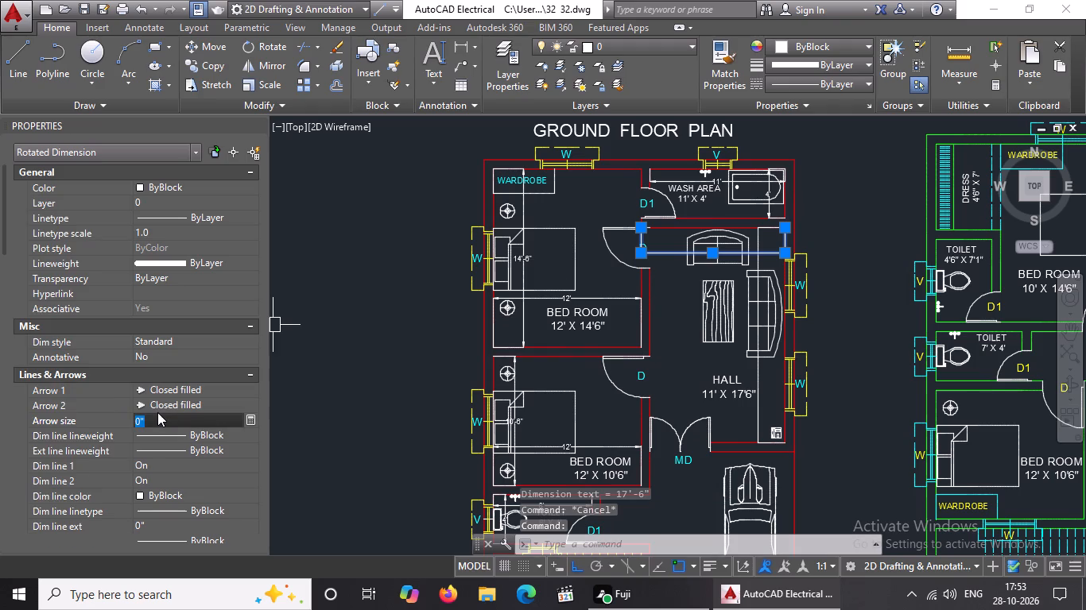
{"action": "key", "text": "BackSpace"}
{"action": "key", "text": "BackSpace"}
{"action": "type", "text": "5\""}
{"action": "key", "text": "Return"}
Set the text height of the hall's horizontal dimension to 5" and deselect the dimension.
{"action": "scroll", "coordinate": [154, 414], "scroll_direction": "down", "scroll_amount": 2}
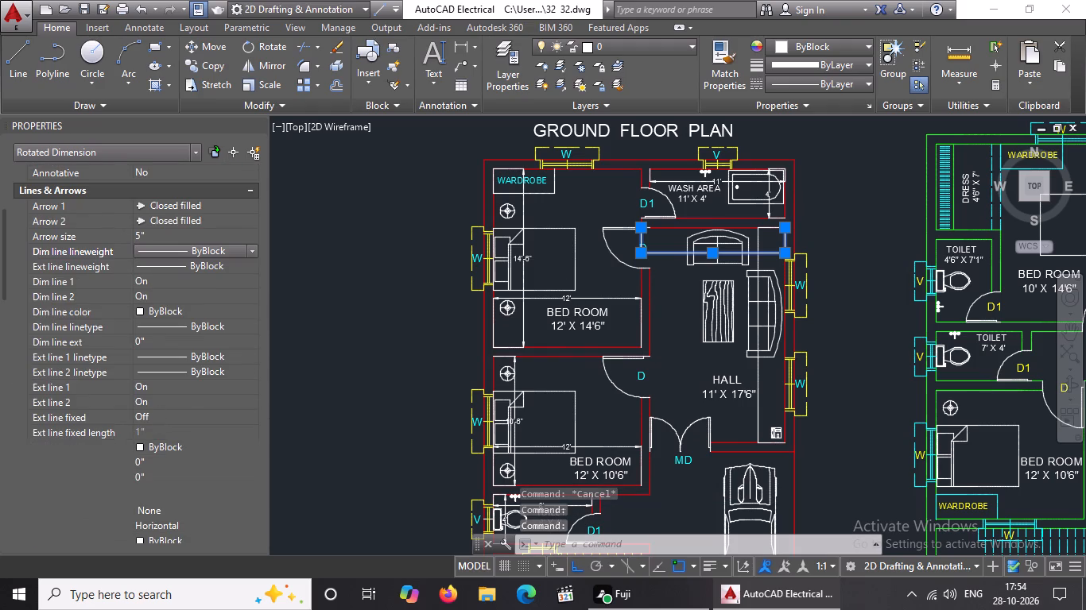
{"action": "scroll", "coordinate": [143, 452], "scroll_direction": "down", "scroll_amount": 2}
{"action": "left_click", "coordinate": [149, 354]}
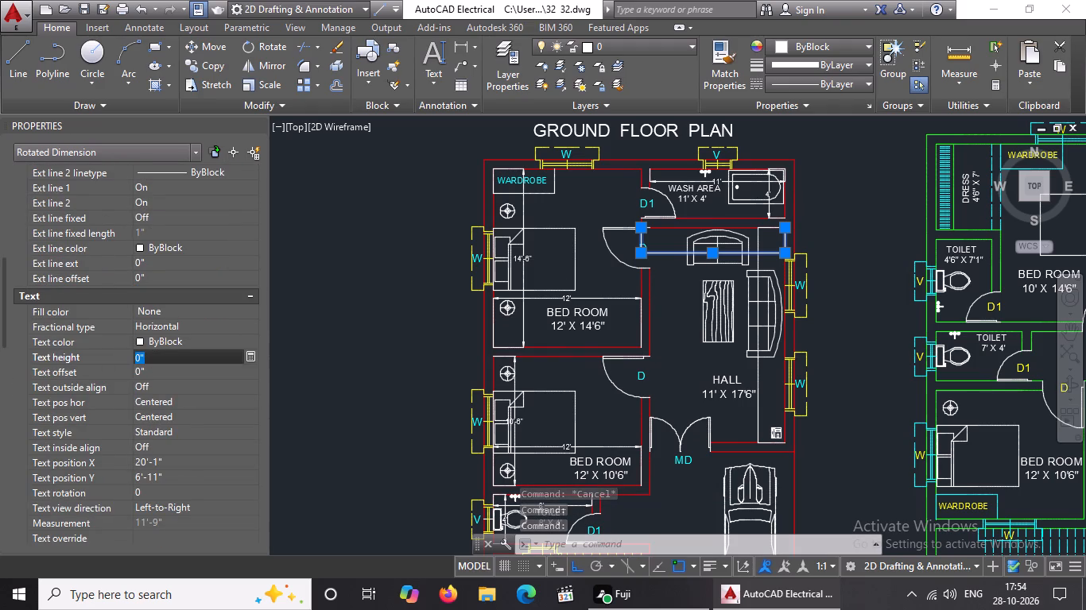
{"action": "key", "text": "BackSpace"}
{"action": "key", "text": "BackSpace"}
{"action": "key", "text": "5"}
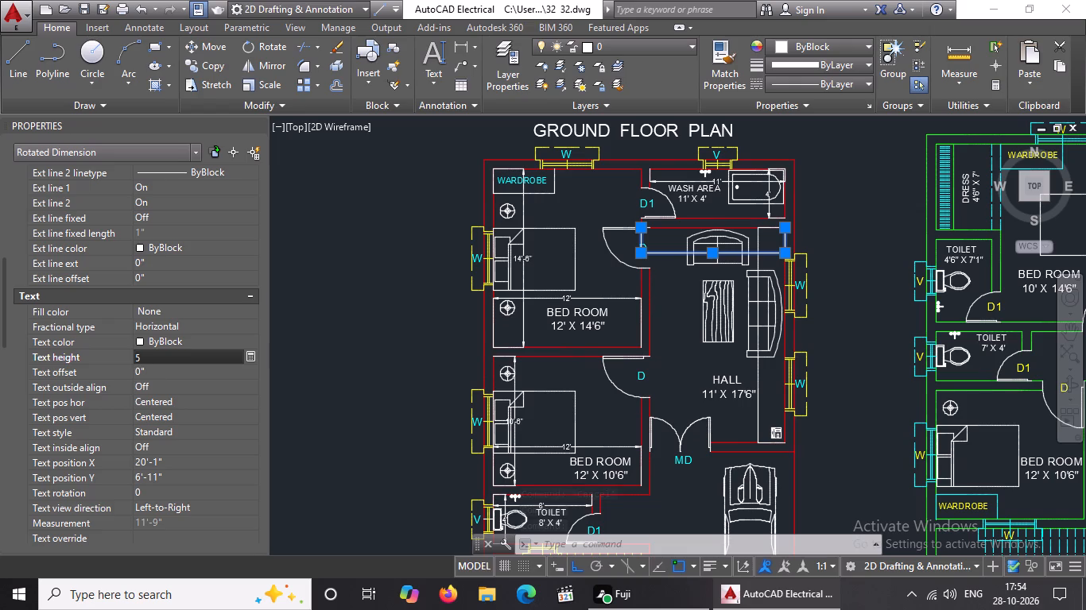
{"action": "key", "text": "shift+quotedbl"}
{"action": "key", "text": "Return"}
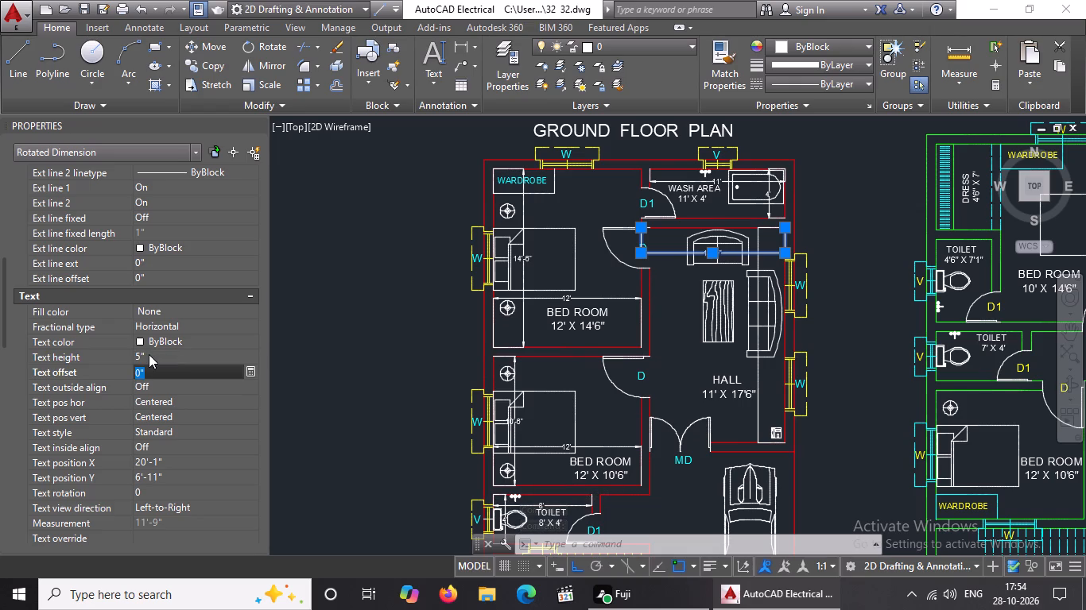
{"action": "key", "text": "grave"}
{"action": "key", "text": "Escape"}
{"action": "key", "text": "Escape"}
{"action": "key", "text": "Escape"}
{"action": "key", "text": "Escape"}
{"action": "key", "text": "Escape"}
{"action": "key", "text": "Escape"}
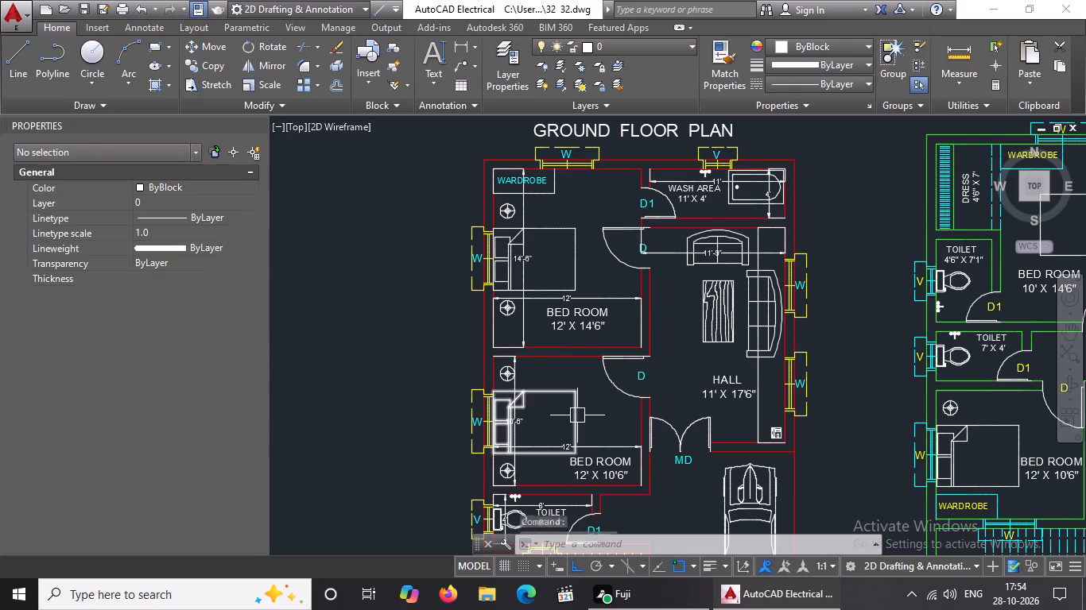
Set the arrow size of the hall's vertical dimension to 5".
{"action": "left_click", "coordinate": [758, 407]}
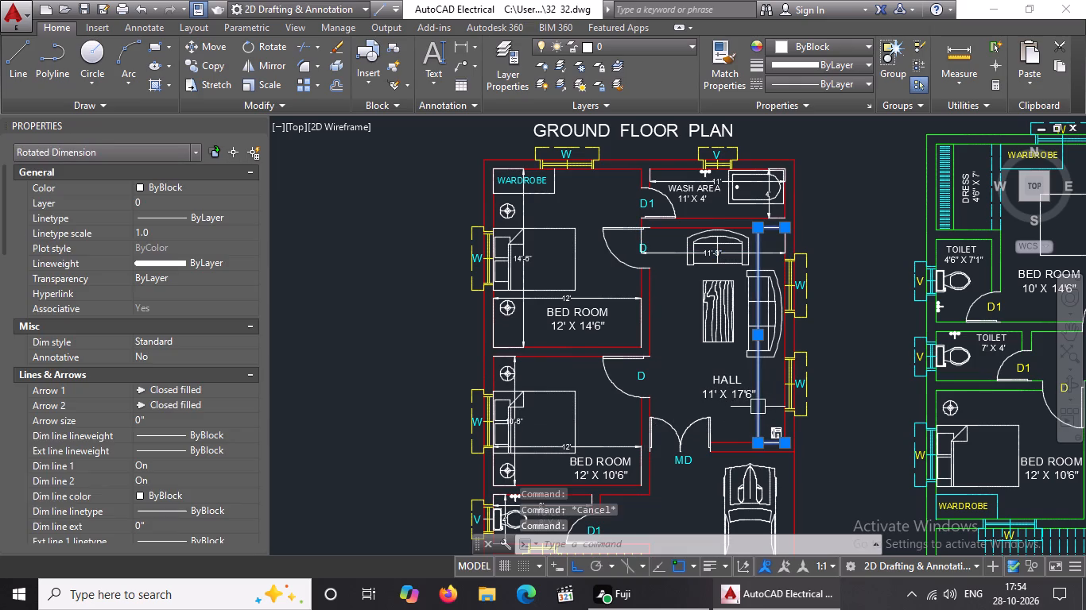
{"action": "left_click", "coordinate": [155, 420]}
{"action": "key", "text": "BackSpace"}
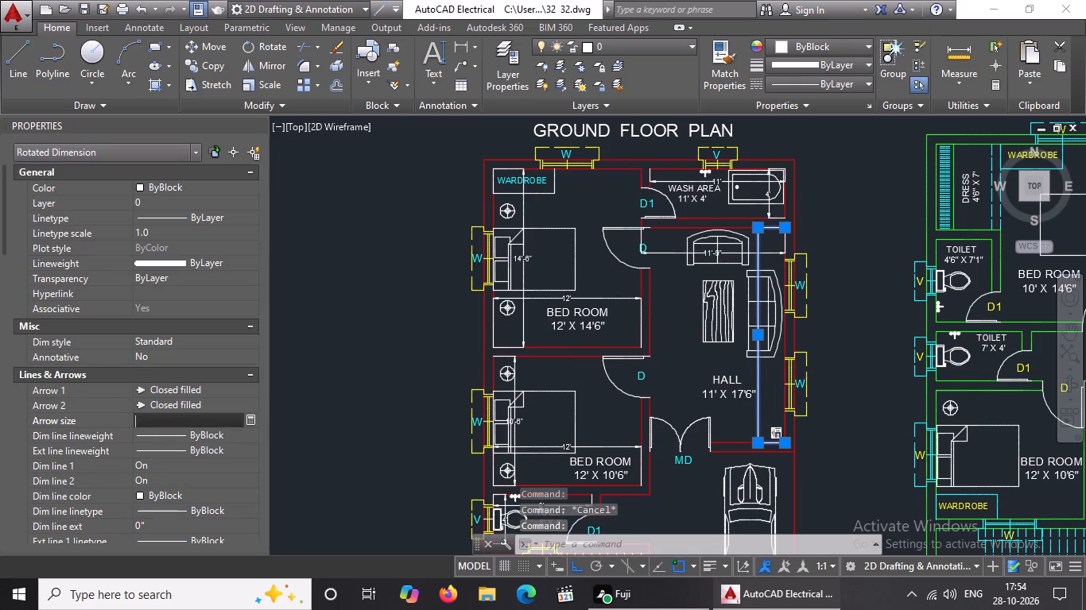
{"action": "key", "text": "BackSpace"}
{"action": "key", "text": "5"}
{"action": "key", "text": "shift+quotedbl"}
{"action": "key", "text": "Return"}
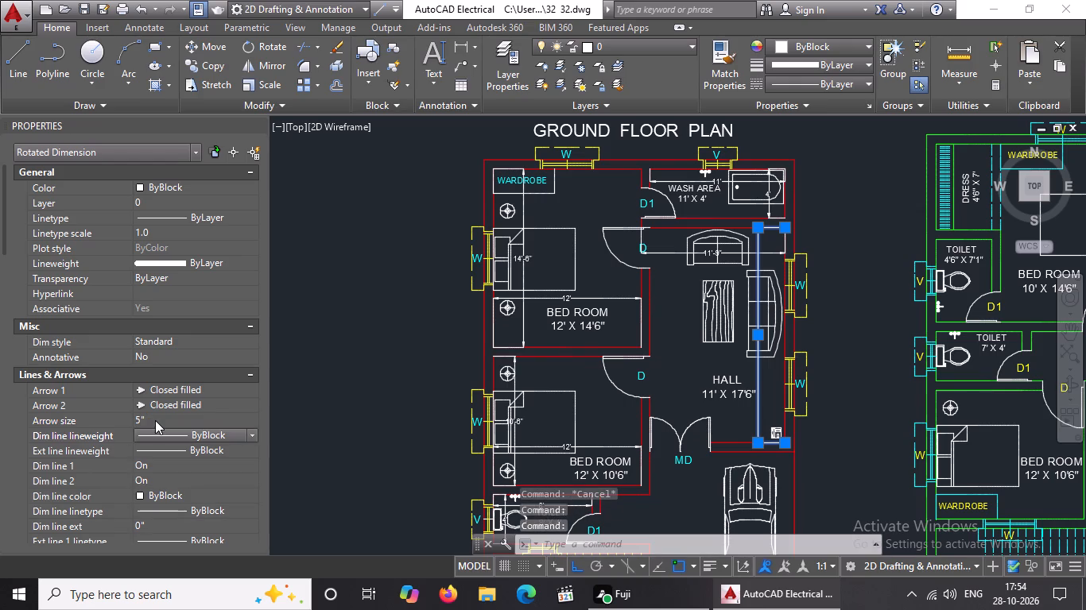
Set the text height of the hall's vertical dimension to 5" and deselect the dimension.
{"action": "scroll", "coordinate": [155, 418], "scroll_direction": "down", "scroll_amount": 3}
{"action": "left_click", "coordinate": [170, 465]}
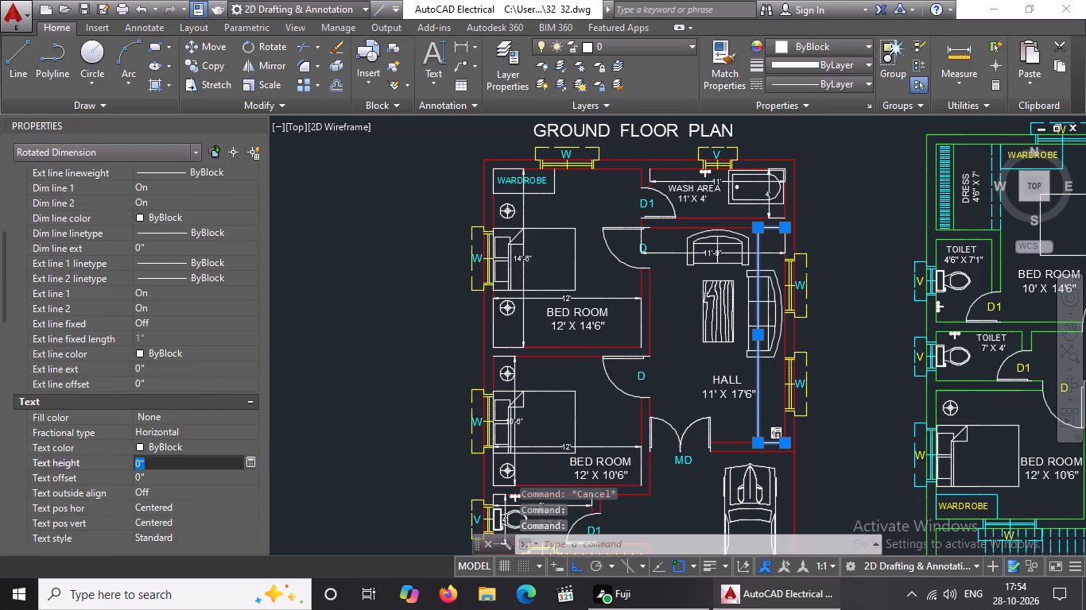
{"action": "key", "text": "BackSpace"}
{"action": "key", "text": "BackSpace"}
{"action": "type", "text": "5\""}
{"action": "key", "text": "Return"}
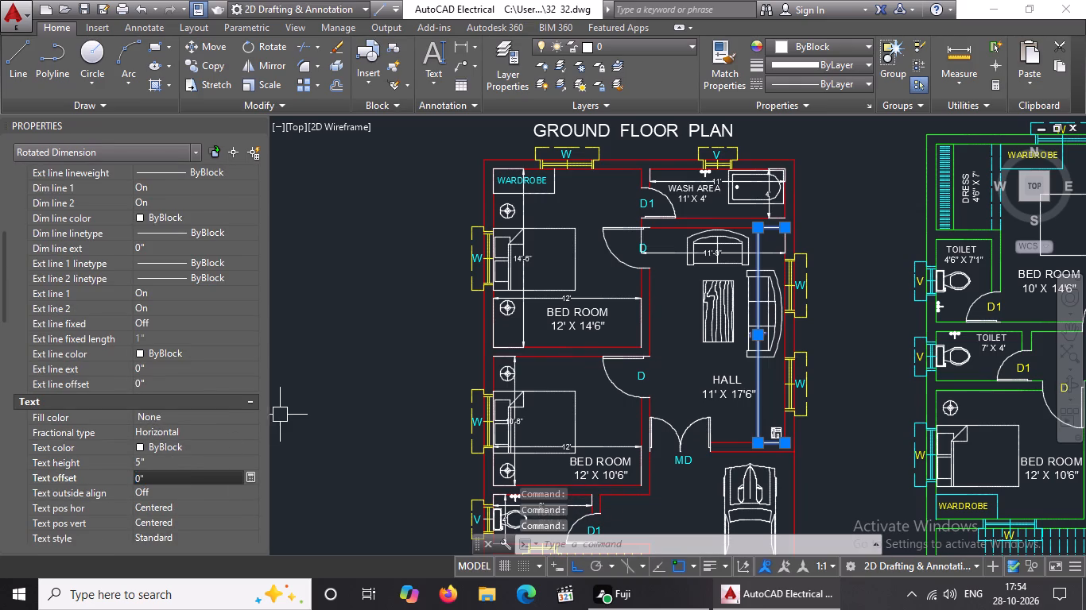
{"action": "key", "text": "Escape"}
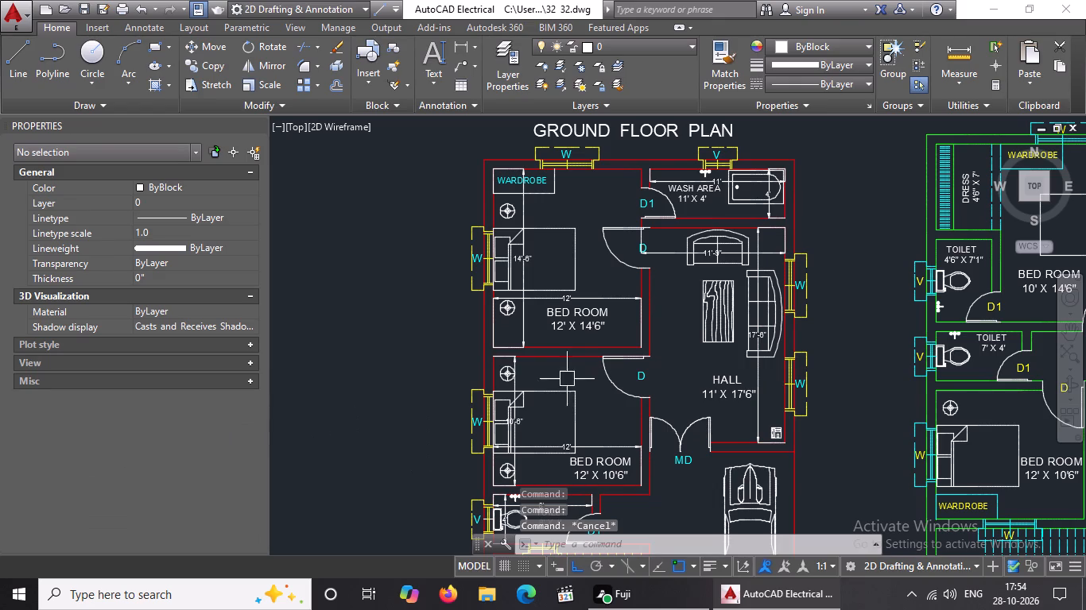
Add a vertical linear dimension for the ground floor staircase's upper flight, from the stair's middle line to the wall corner below the toilet.
{"action": "scroll", "coordinate": [598, 359], "scroll_direction": "down", "scroll_amount": 2}
{"action": "scroll", "coordinate": [651, 411], "scroll_direction": "up", "scroll_amount": 2}
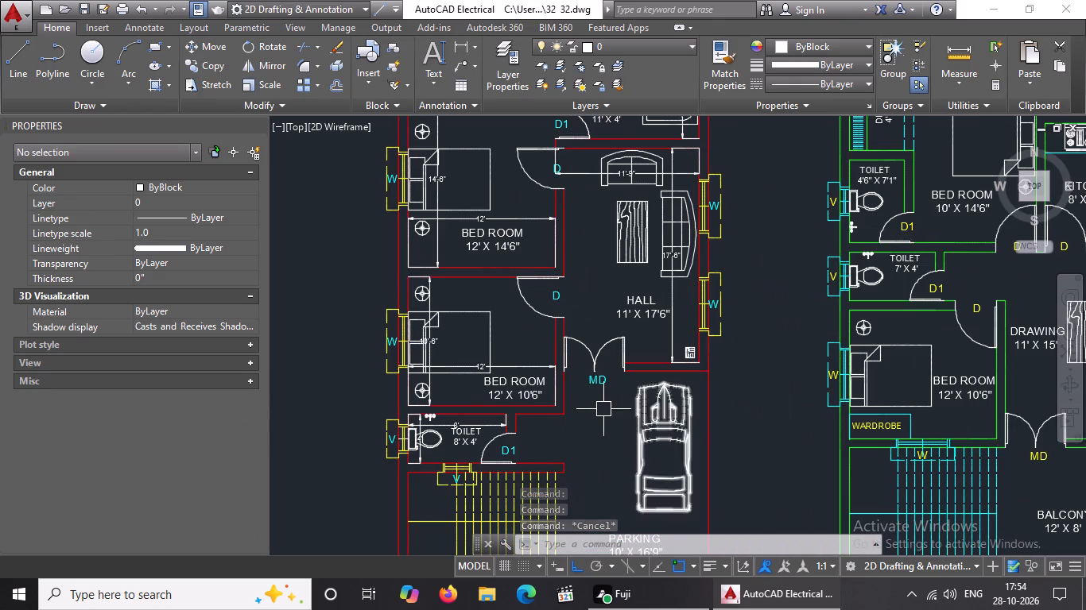
{"action": "scroll", "coordinate": [602, 400], "scroll_direction": "down", "scroll_amount": 1}
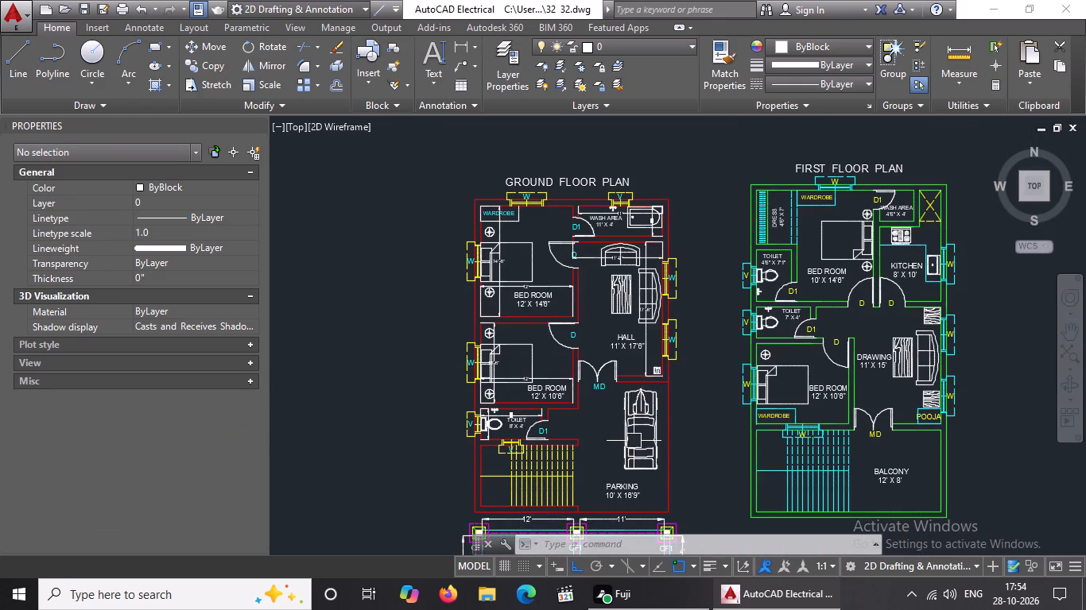
{"action": "scroll", "coordinate": [496, 488], "scroll_direction": "up", "scroll_amount": 1}
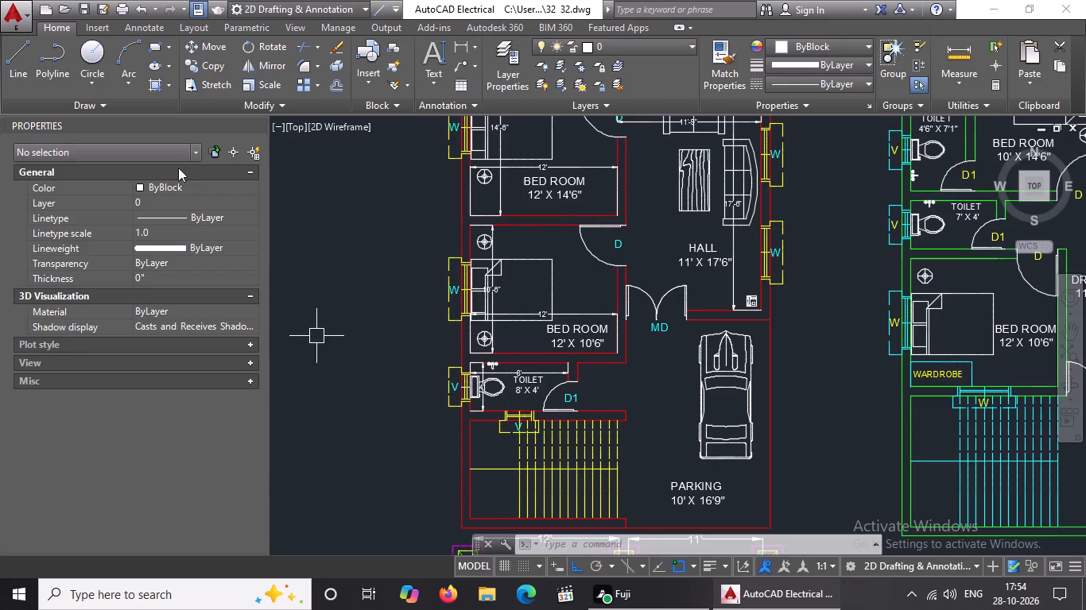
{"action": "key", "text": "Escape"}
{"action": "type", "text": "DIMLIN"}
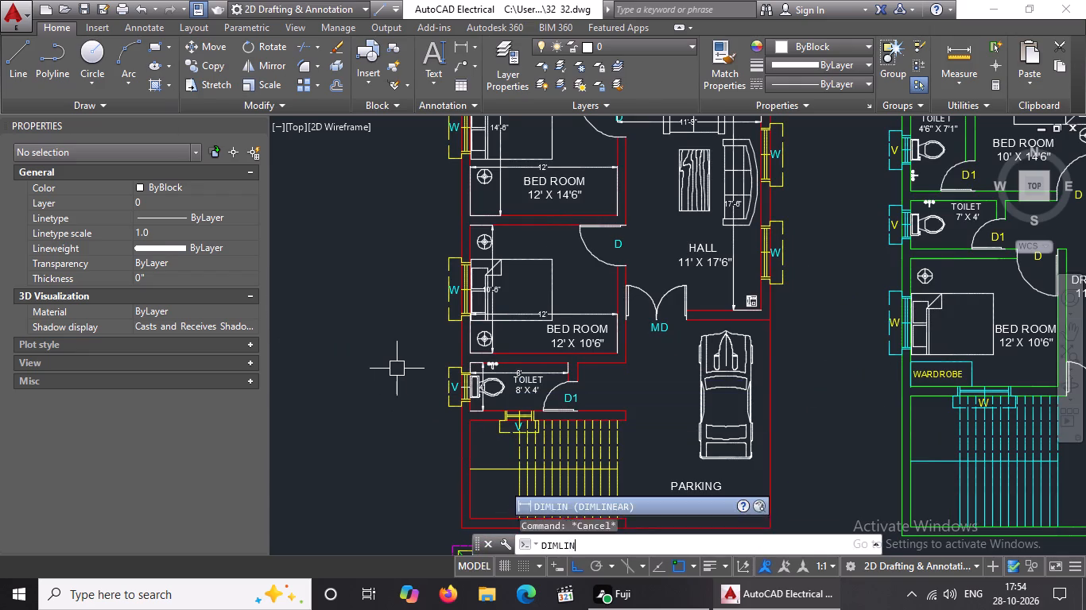
{"action": "key", "text": "Return"}
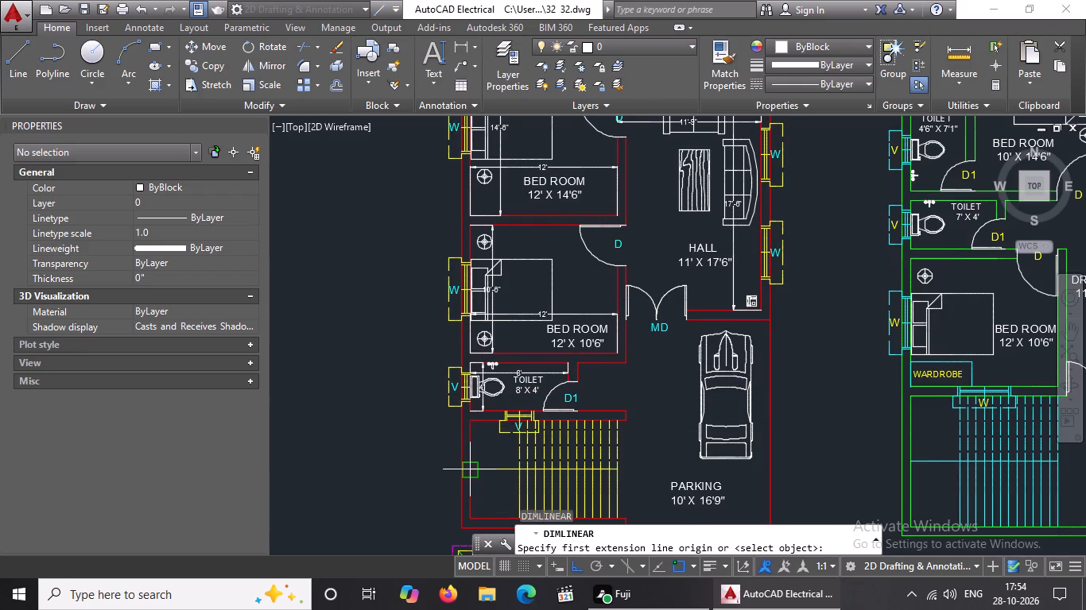
{"action": "left_click", "coordinate": [467, 466]}
{"action": "left_click", "coordinate": [470, 423]}
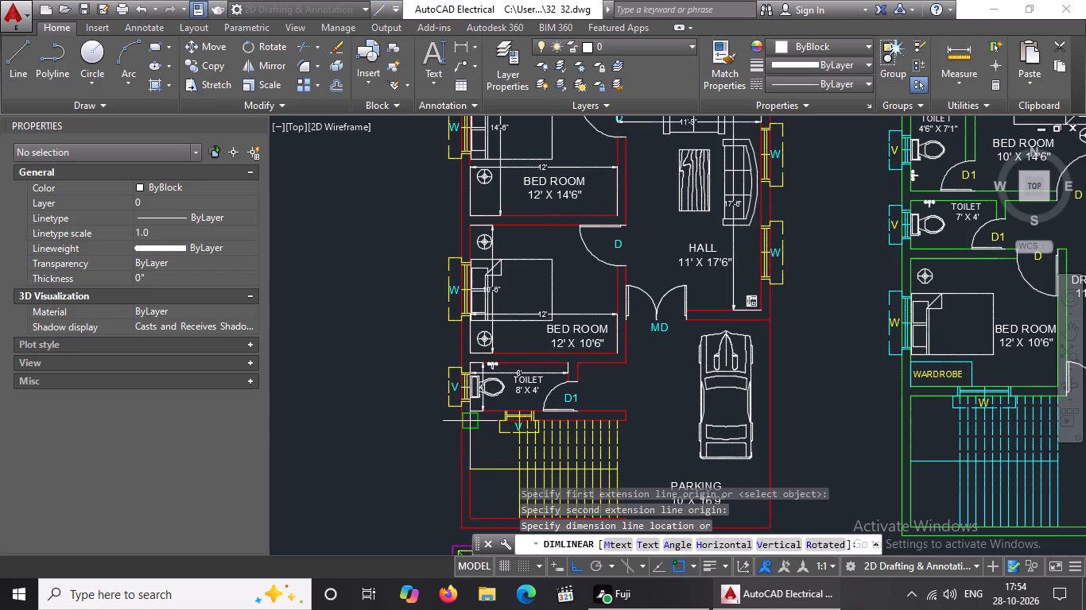
{"action": "left_click", "coordinate": [488, 427]}
{"action": "key", "text": "Escape"}
Add a vertical linear dimension for the staircase's lower flight, from the bottom inner wall corner to the middle line, aligned with the upper flight's dimension.
{"action": "type", "text": "DIMLIN"}
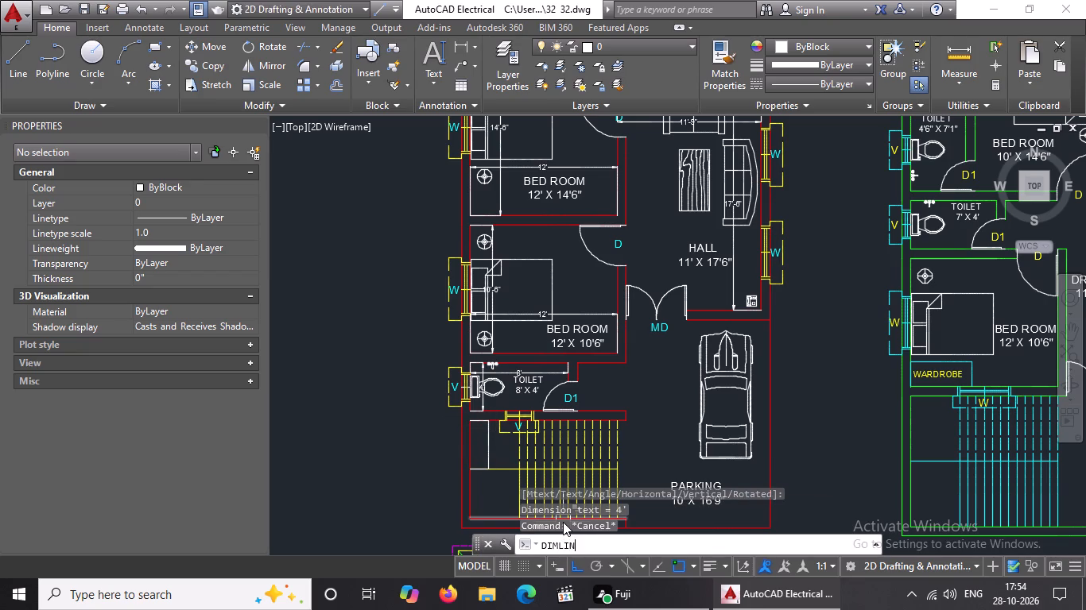
{"action": "key", "text": "Return"}
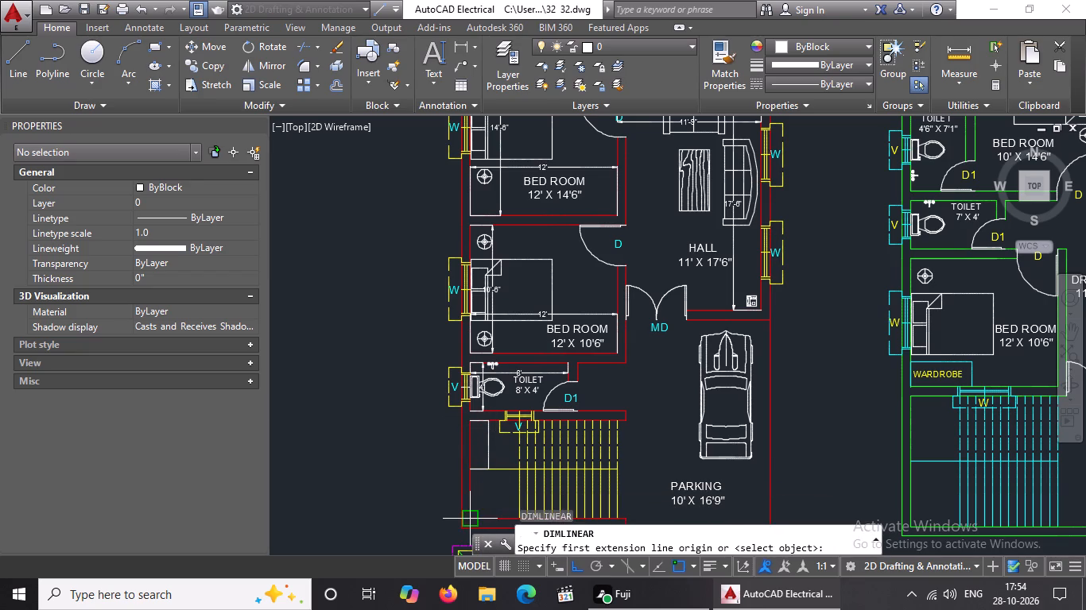
{"action": "left_click", "coordinate": [471, 519]}
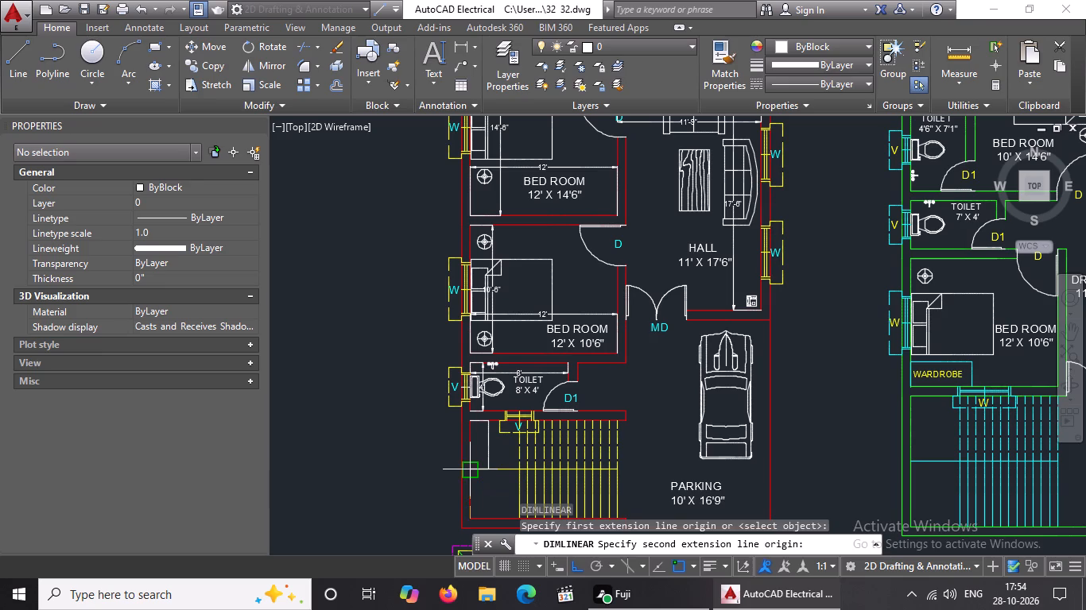
{"action": "left_click", "coordinate": [466, 471]}
{"action": "scroll", "coordinate": [490, 470], "scroll_direction": "up", "scroll_amount": 2}
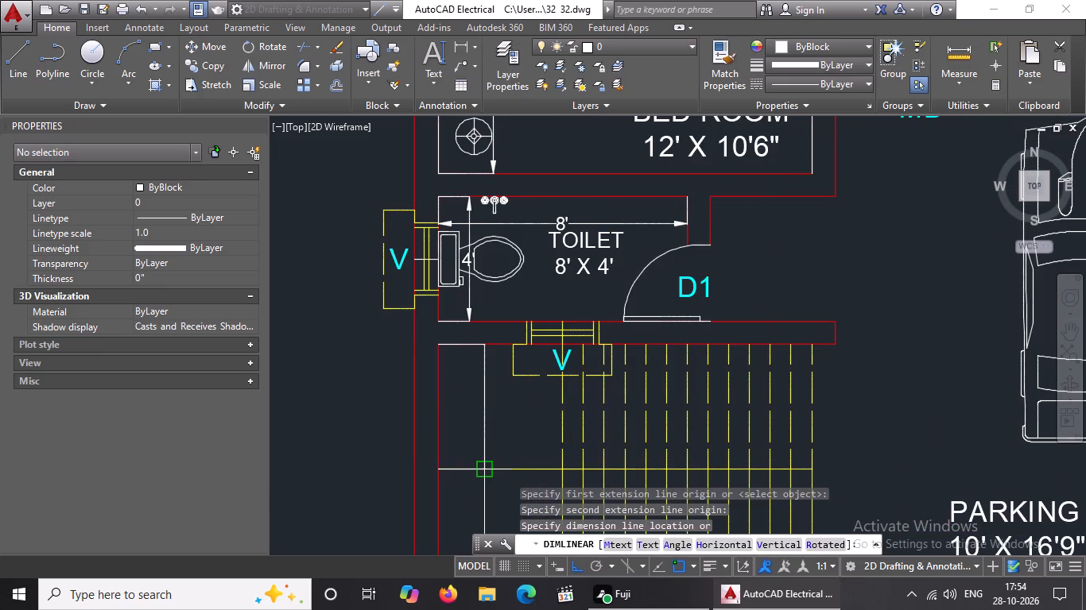
{"action": "left_click", "coordinate": [483, 466]}
Set the arrow size of the upper stair flight's vertical dimension to 5".
{"action": "scroll", "coordinate": [494, 466], "scroll_direction": "down", "scroll_amount": 2}
{"action": "left_click", "coordinate": [489, 449]}
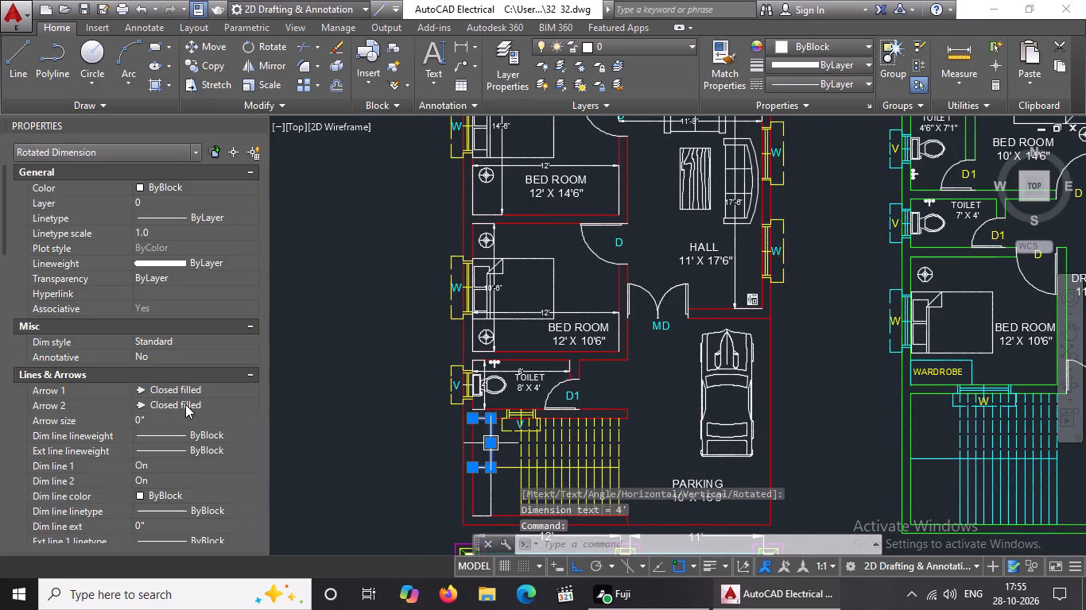
{"action": "left_click", "coordinate": [171, 418]}
{"action": "key", "text": "BackSpace"}
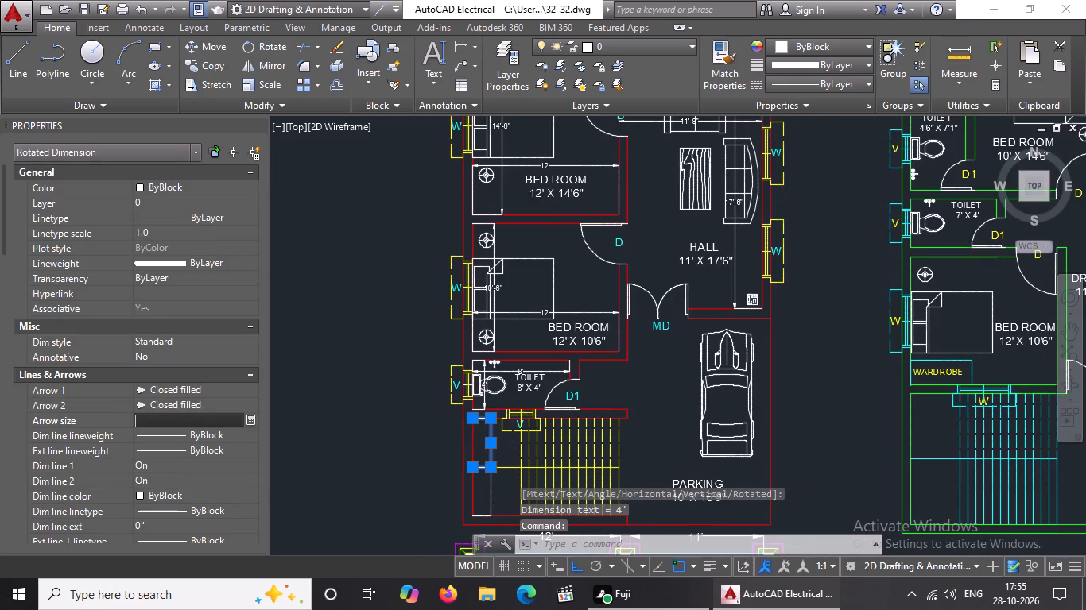
{"action": "key", "text": "BackSpace"}
{"action": "key", "text": "5"}
{"action": "key", "text": "shift+quotedbl"}
{"action": "key", "text": "Return"}
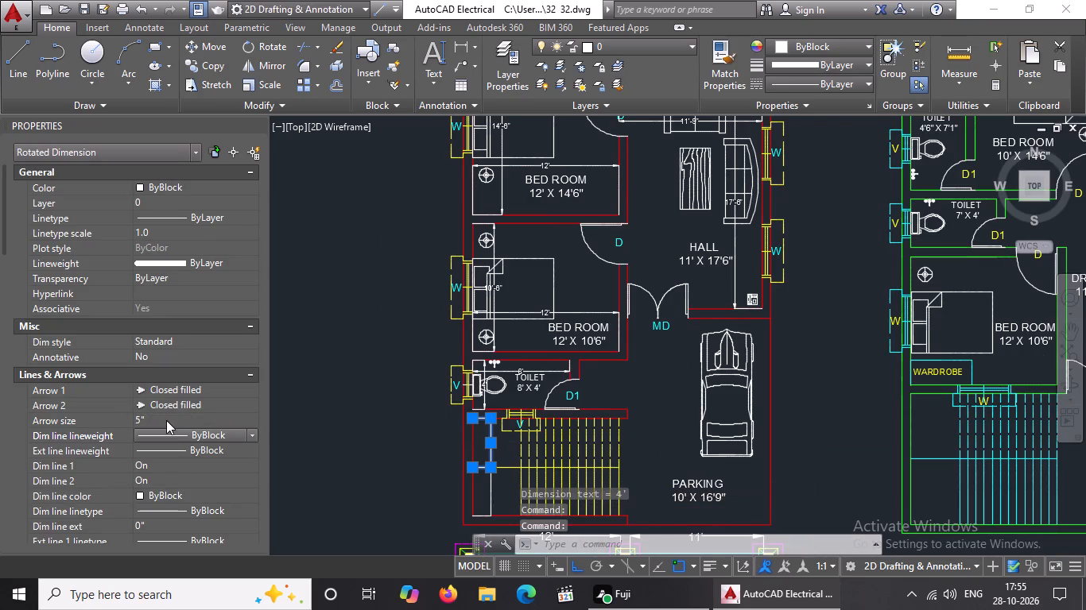
Set the text height of the upper stair flight's vertical dimension to 5" and deselect the dimension.
{"action": "scroll", "coordinate": [165, 422], "scroll_direction": "down", "scroll_amount": 5}
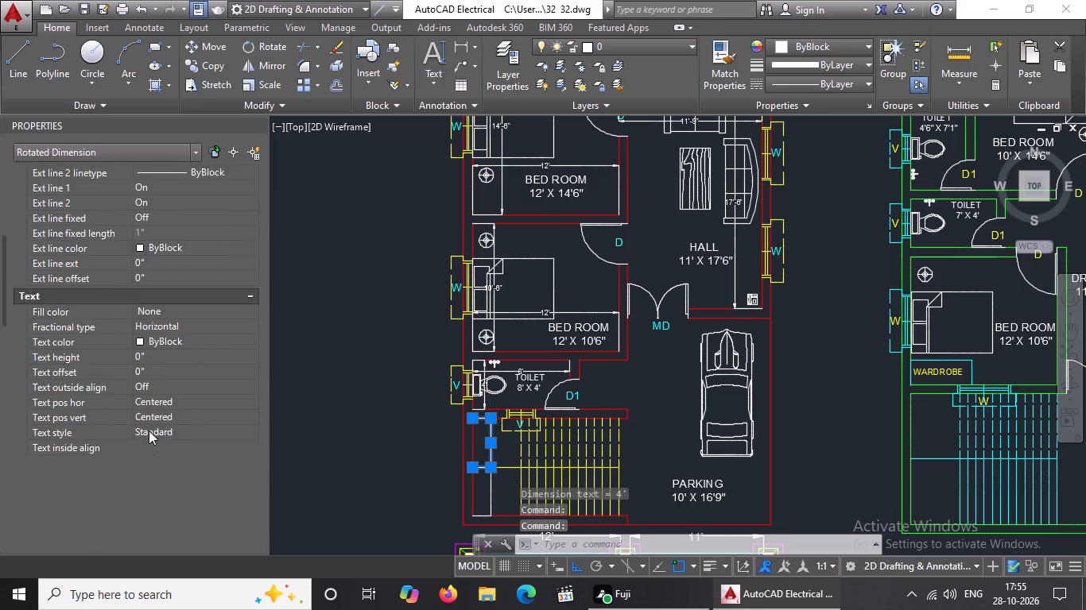
{"action": "left_click", "coordinate": [157, 243]}
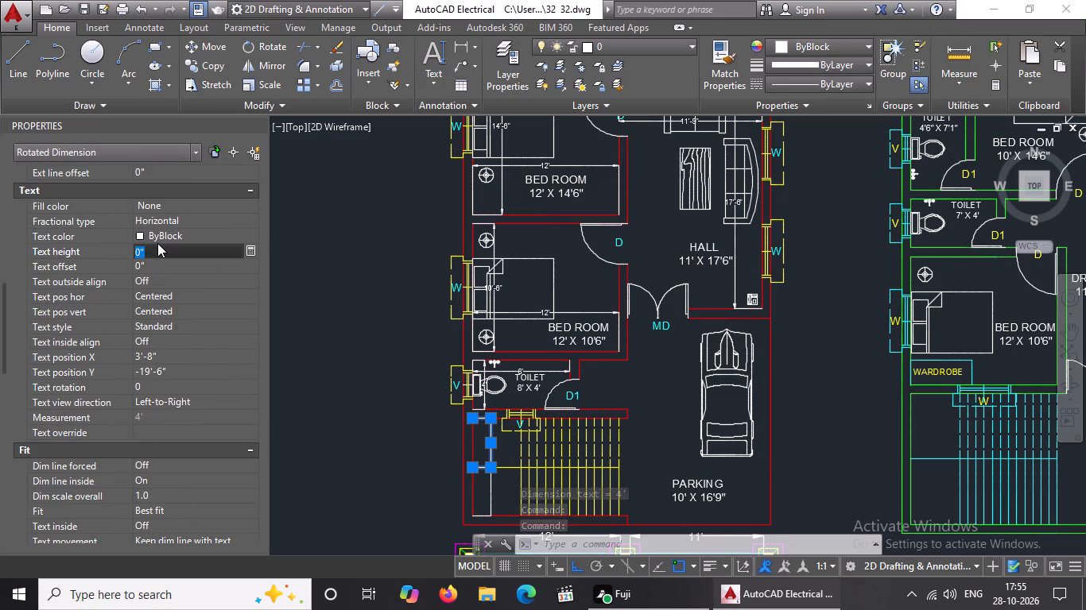
{"action": "key", "text": "BackSpace"}
{"action": "key", "text": "BackSpace"}
{"action": "type", "text": "5\""}
{"action": "key", "text": "Return"}
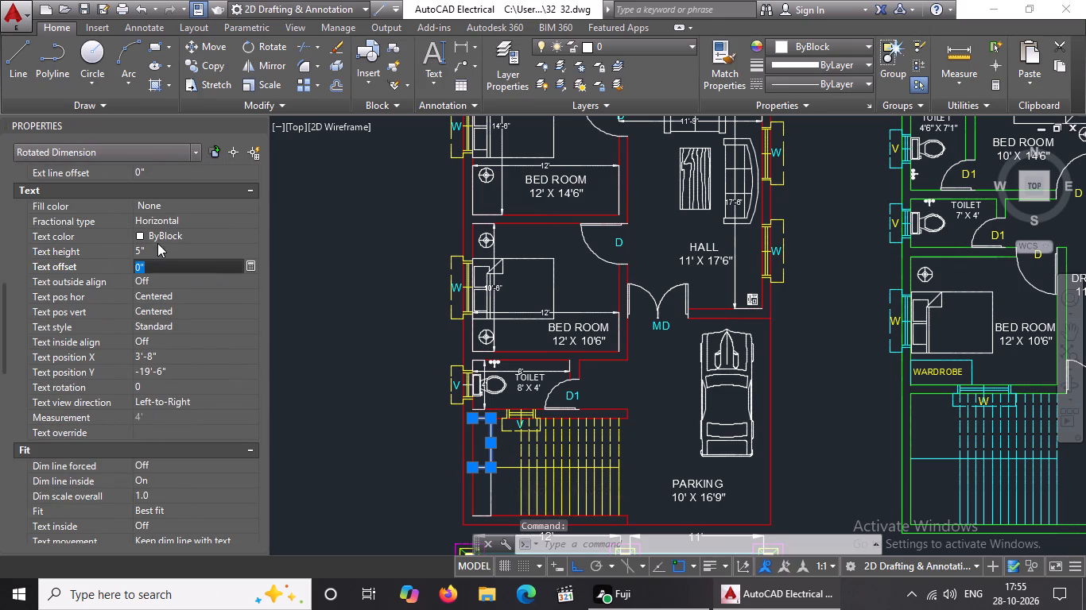
{"action": "key", "text": "Escape"}
{"action": "key", "text": "Escape"}
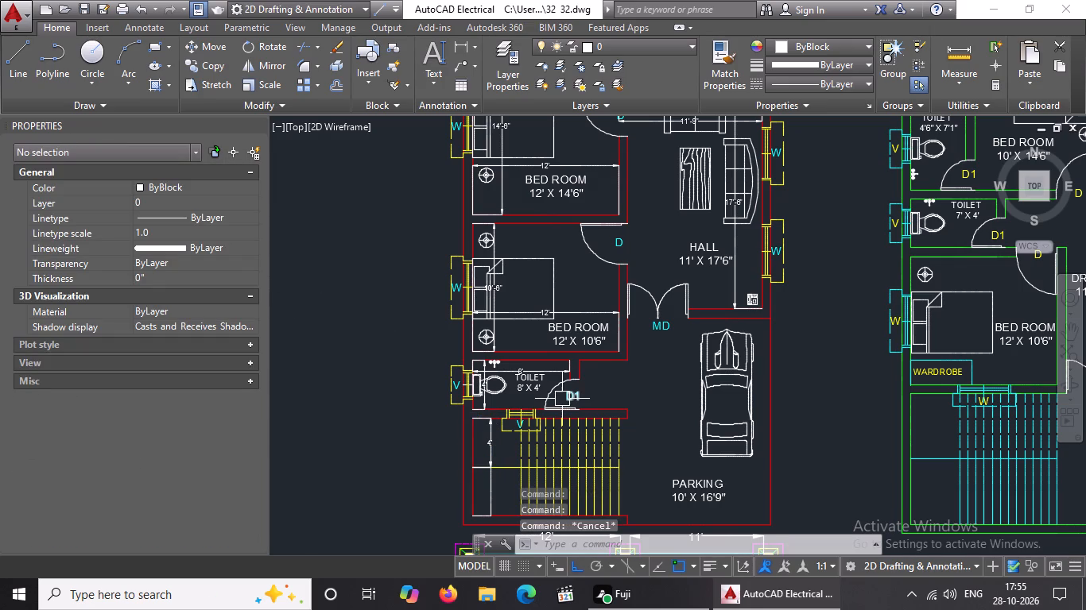
Set the arrow size of the ground floor staircase's lower flight dimension to 5".
{"action": "scroll", "coordinate": [526, 499], "scroll_direction": "up", "scroll_amount": 2}
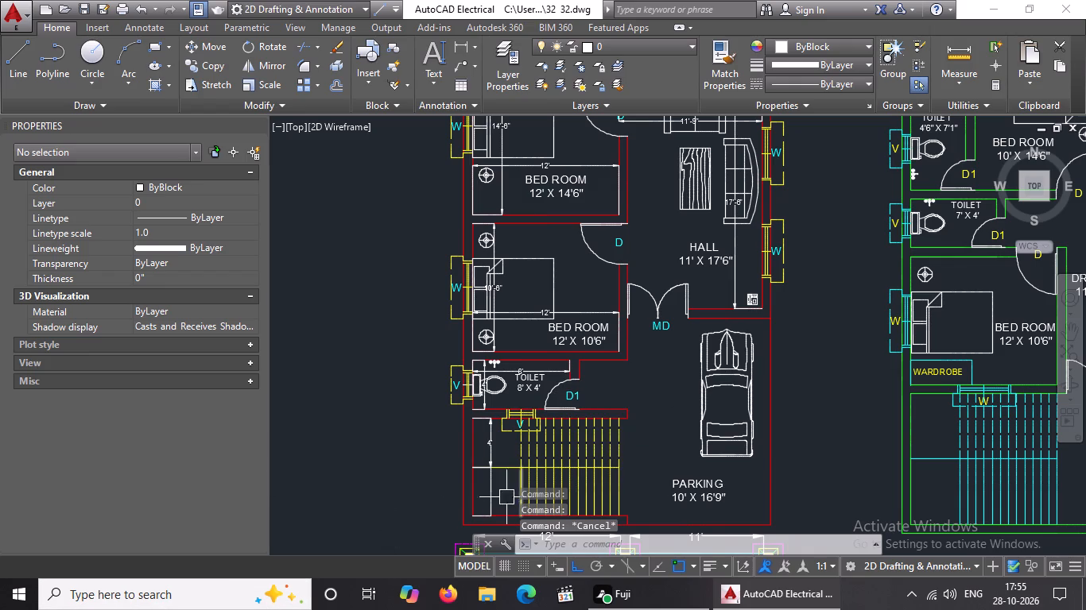
{"action": "left_click", "coordinate": [496, 495]}
{"action": "scroll", "coordinate": [155, 334], "scroll_direction": "up", "scroll_amount": 3}
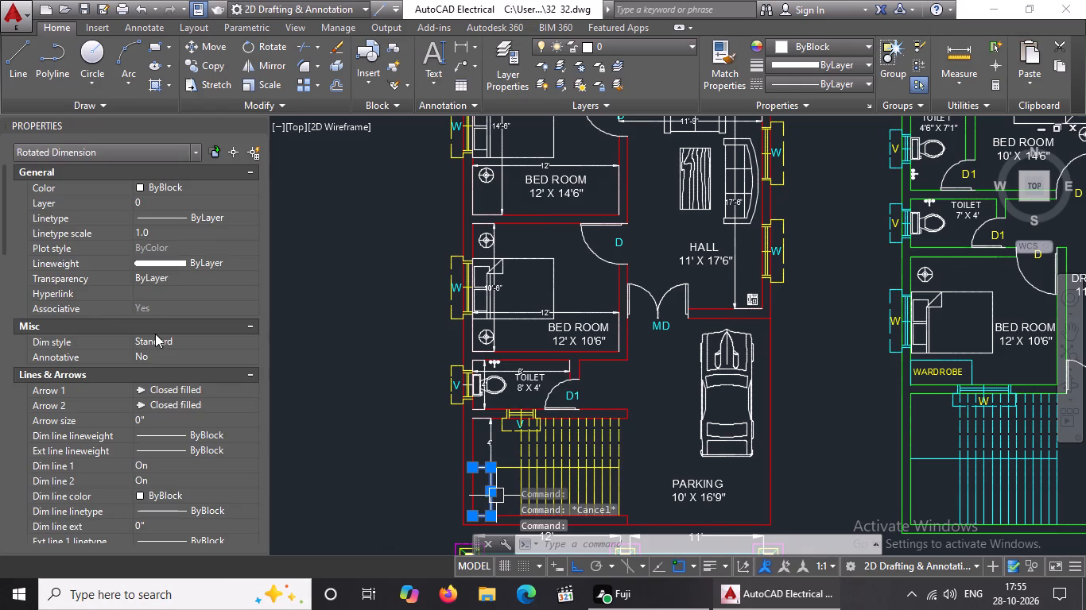
{"action": "left_click", "coordinate": [157, 421]}
{"action": "key", "text": "BackSpace"}
{"action": "key", "text": "BackSpace"}
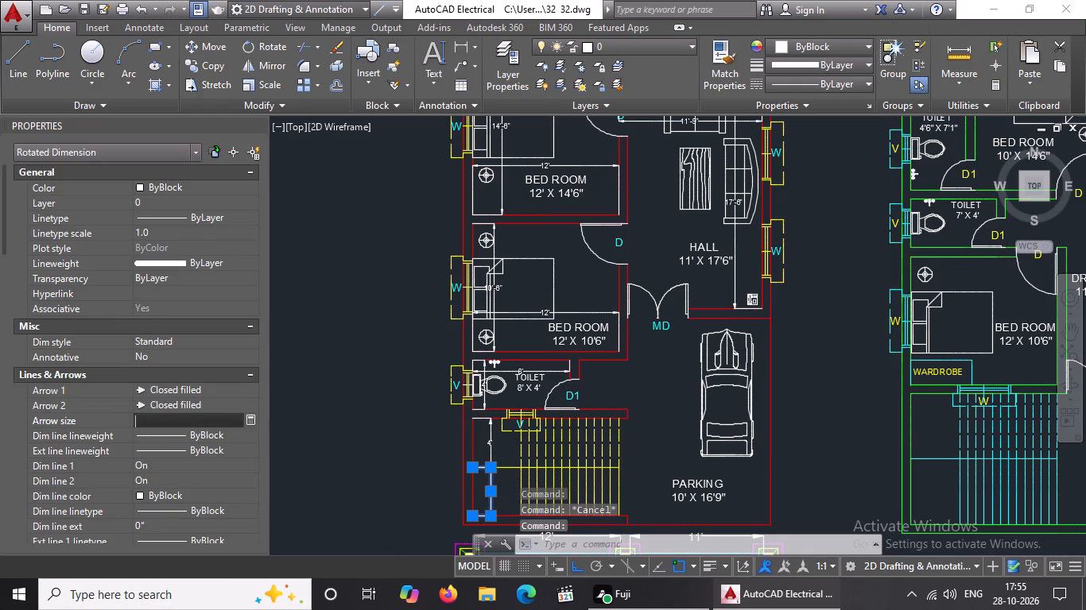
{"action": "type", "text": "5\""}
{"action": "key", "text": "Return"}
Set the text height of the ground floor lower flight's dimension to 5", close its properties and deselect it.
{"action": "scroll", "coordinate": [167, 419], "scroll_direction": "down", "scroll_amount": 5}
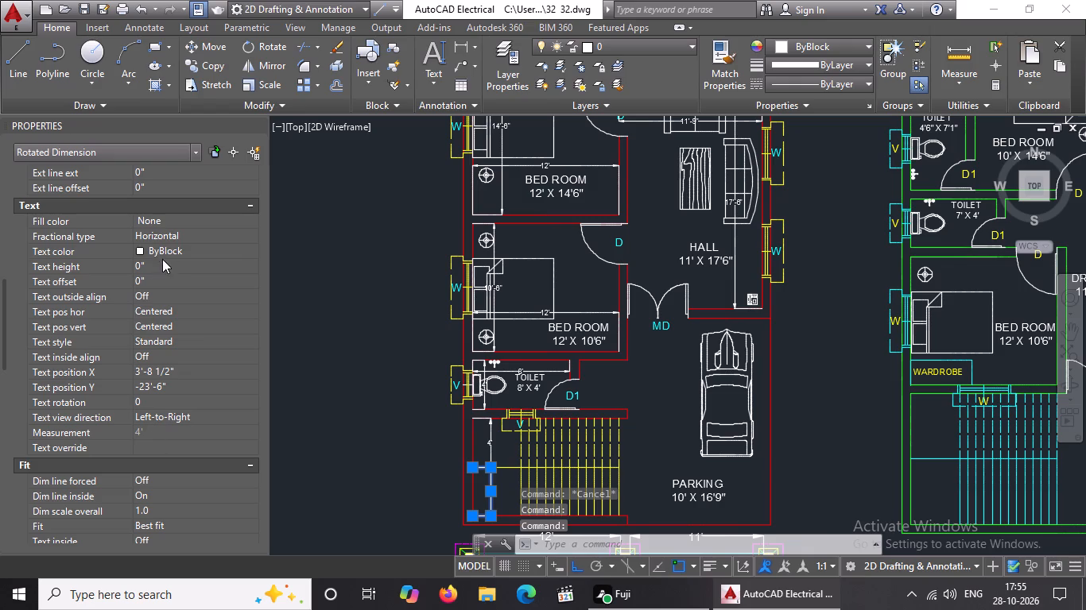
{"action": "left_click", "coordinate": [164, 259]}
{"action": "key", "text": "BackSpace"}
{"action": "key", "text": "BackSpace"}
{"action": "type", "text": "5\""}
{"action": "key", "text": "Return"}
{"action": "key", "text": "Escape"}
{"action": "key", "text": "Escape"}
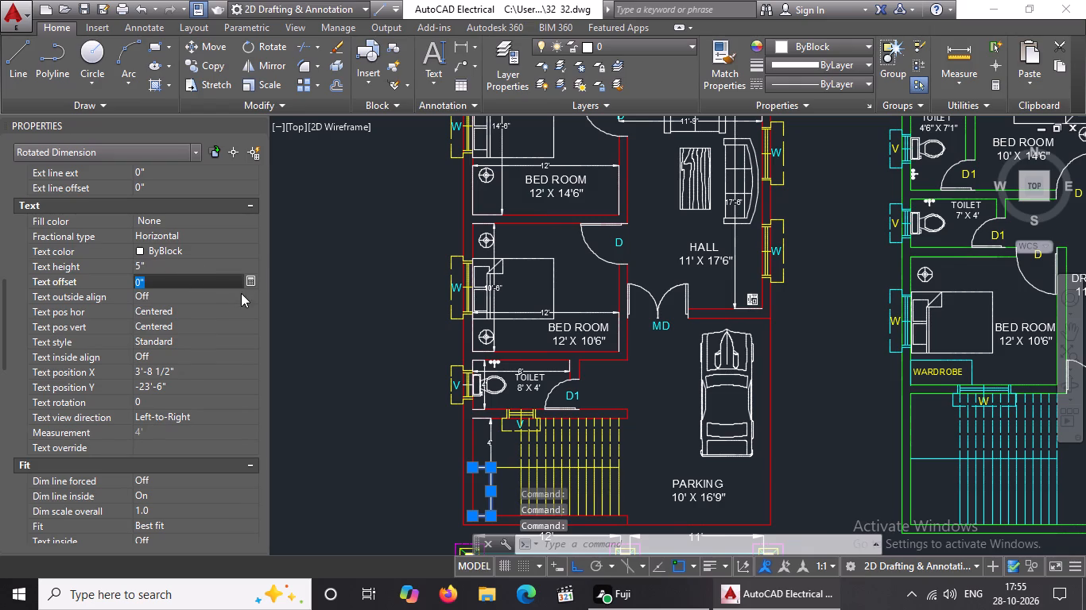
{"action": "key", "text": "Escape"}
{"action": "left_click", "coordinate": [257, 125]}
{"action": "key", "text": "Escape"}
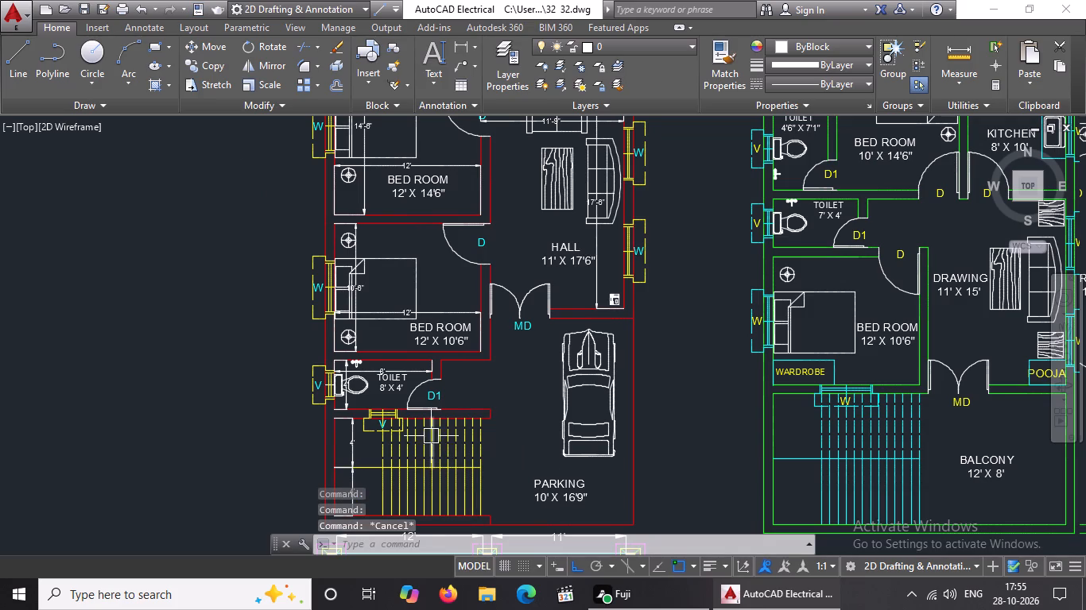
Add a vertical linear dimension for the balcony-side staircase's upper flight, from the stair's middle line to the wall corner below the wardrobe.
{"action": "scroll", "coordinate": [461, 403], "scroll_direction": "down", "scroll_amount": 2}
{"action": "scroll", "coordinate": [619, 471], "scroll_direction": "up", "scroll_amount": 2}
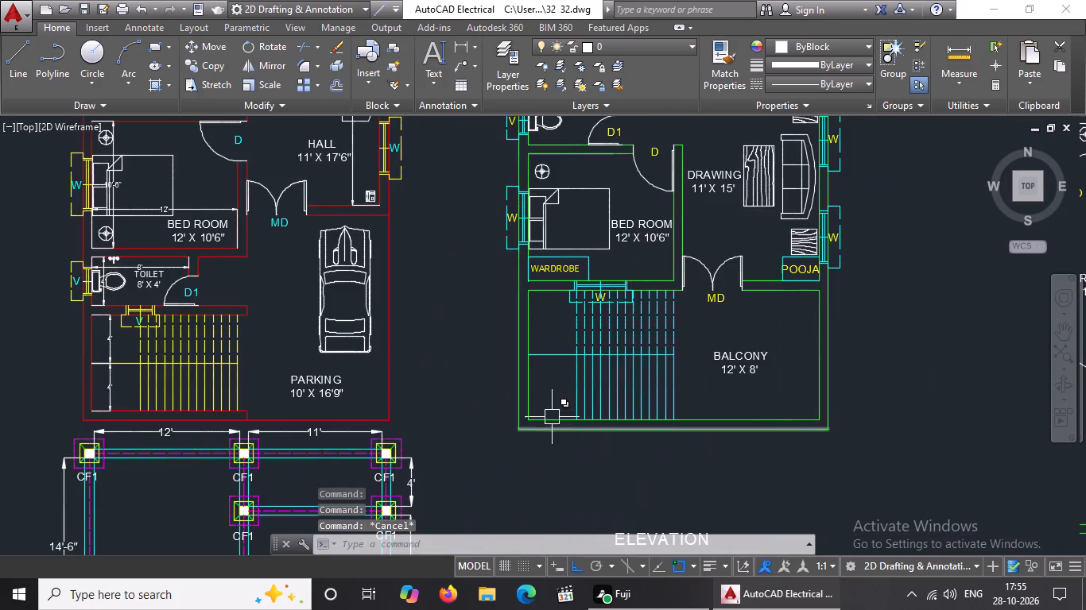
{"action": "scroll", "coordinate": [552, 417], "scroll_direction": "up", "scroll_amount": 2}
{"action": "key", "text": "Escape"}
{"action": "scroll", "coordinate": [590, 415], "scroll_direction": "down", "scroll_amount": 3}
{"action": "key", "text": "Escape"}
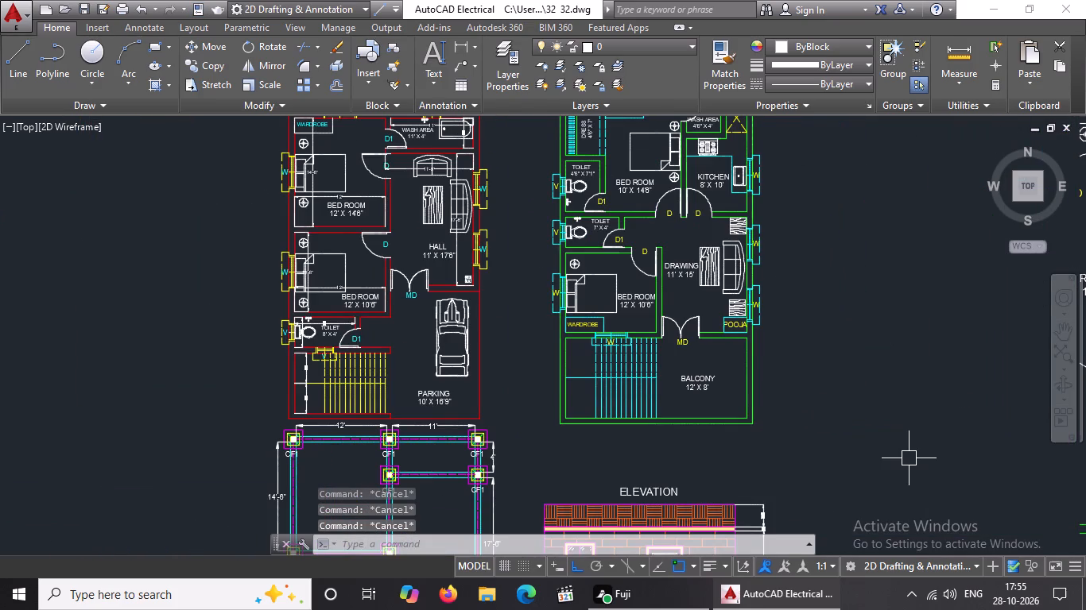
{"action": "type", "text": "DIMLIN"}
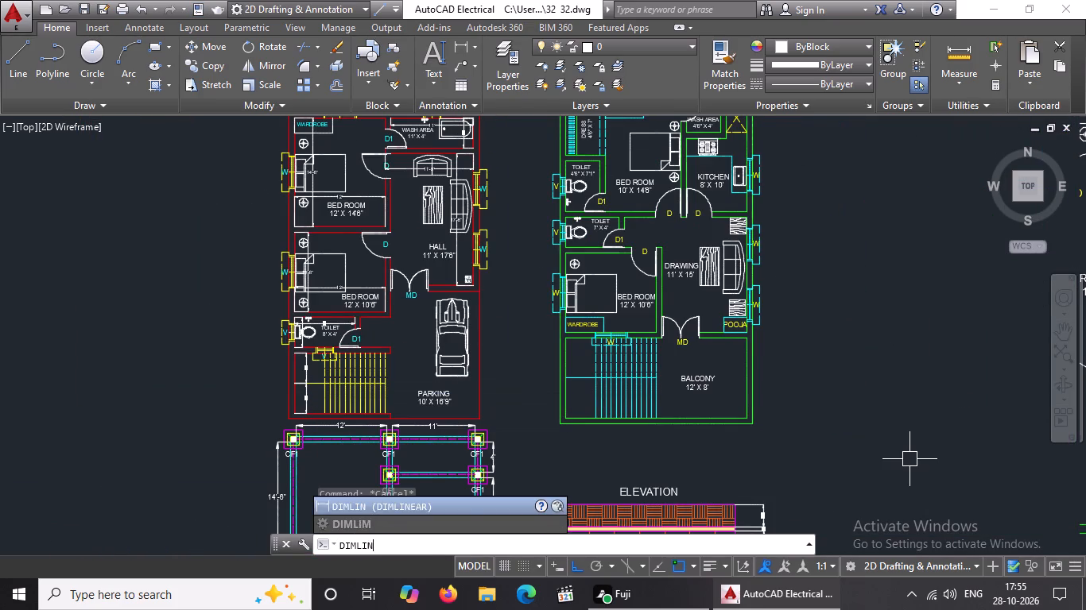
{"action": "key", "text": "Return"}
{"action": "scroll", "coordinate": [581, 382], "scroll_direction": "up", "scroll_amount": 3}
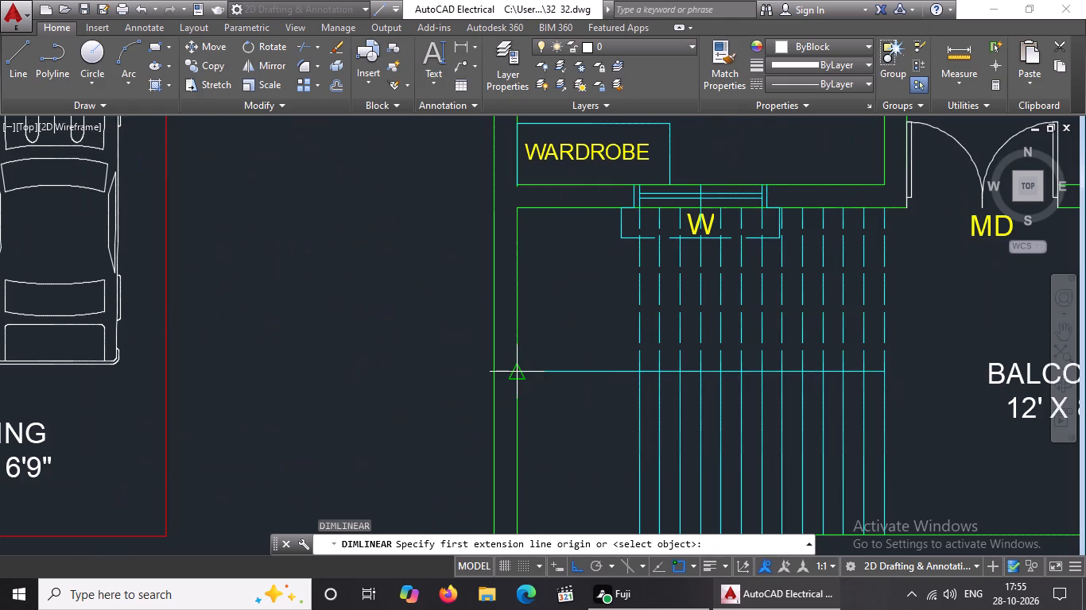
{"action": "left_click", "coordinate": [514, 376]}
{"action": "left_click", "coordinate": [514, 206]}
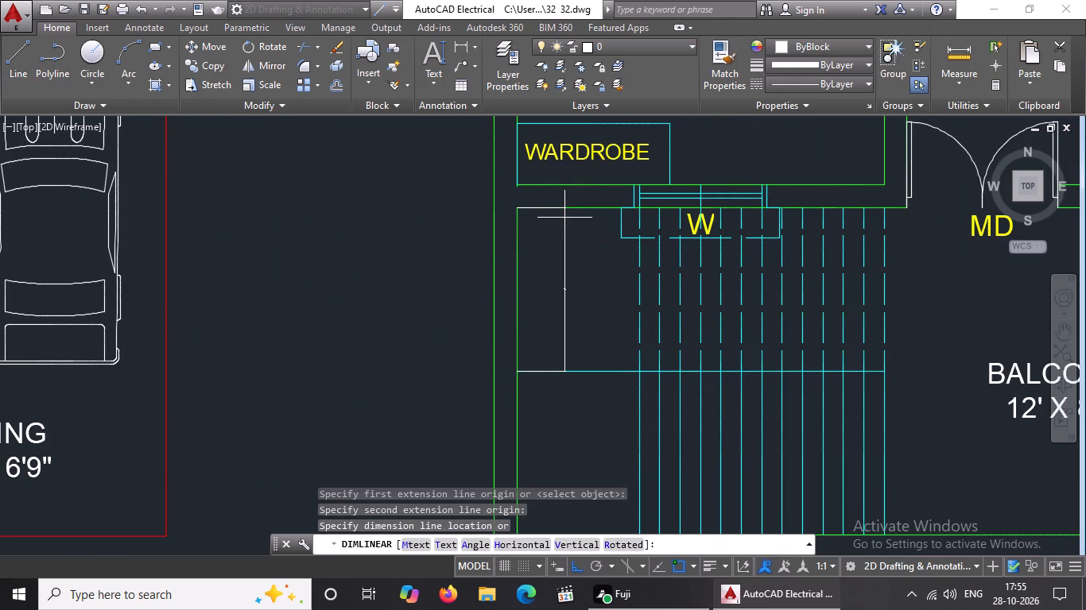
{"action": "left_click", "coordinate": [566, 216]}
{"action": "key", "text": "Escape"}
Add a vertical linear dimension for that staircase's lower flight, from the bottom inner wall corner to the middle line, aligned with the upper flight's dimension.
{"action": "type", "text": "DIMLIN"}
{"action": "key", "text": "Return"}
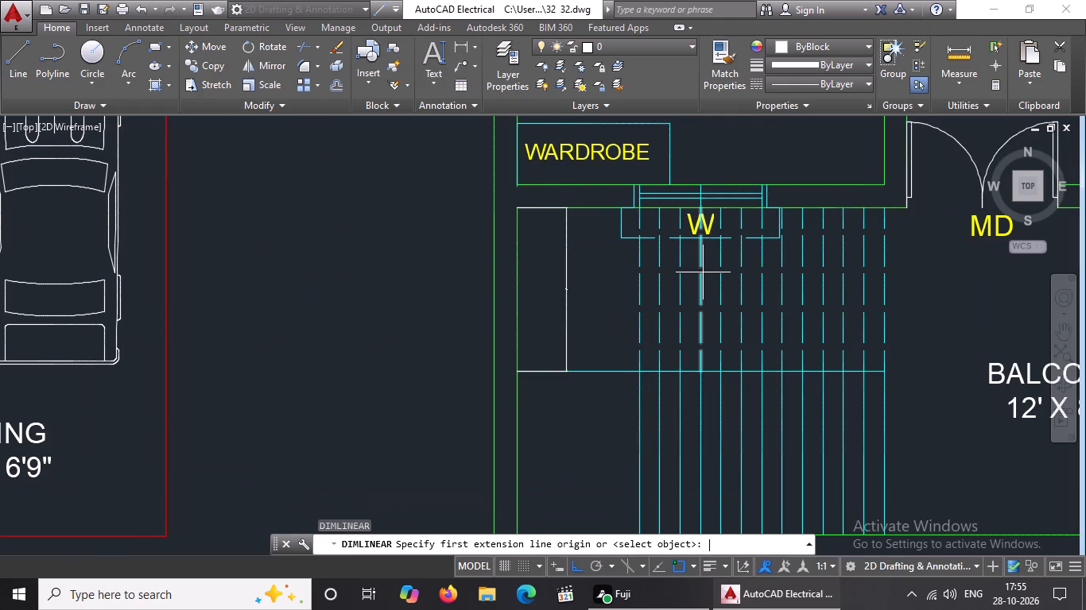
{"action": "scroll", "coordinate": [586, 271], "scroll_direction": "down", "scroll_amount": 1}
{"action": "left_click", "coordinate": [547, 434]}
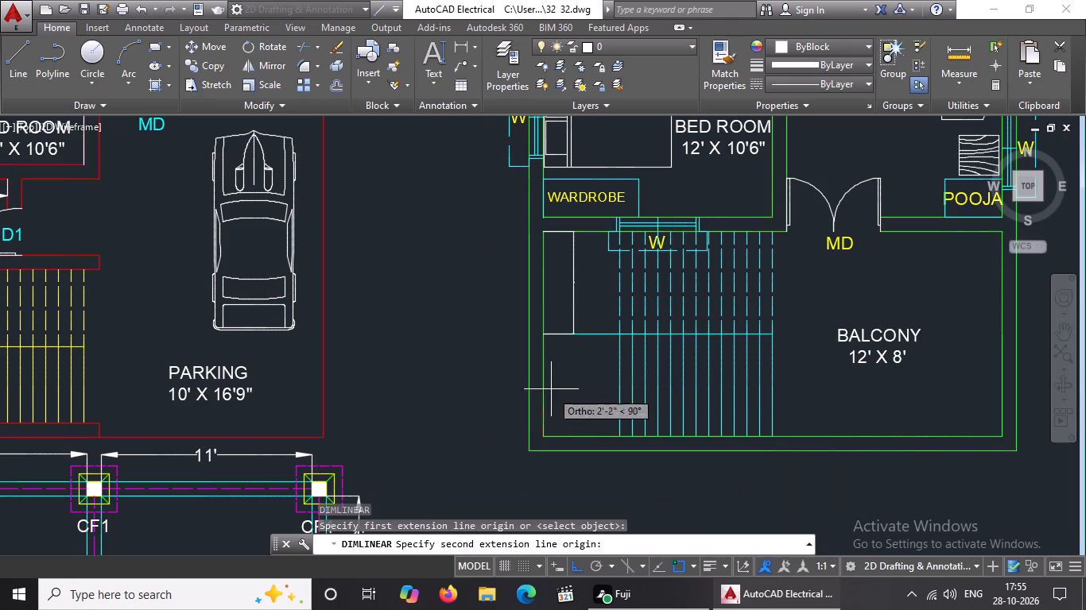
{"action": "left_click", "coordinate": [543, 337]}
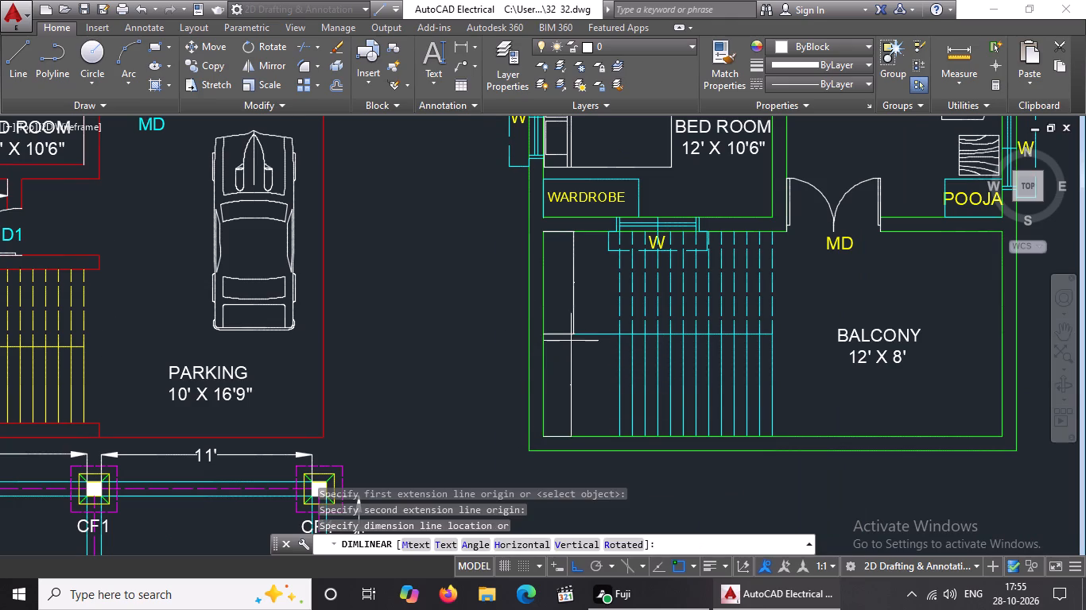
{"action": "scroll", "coordinate": [573, 339], "scroll_direction": "up", "scroll_amount": 2}
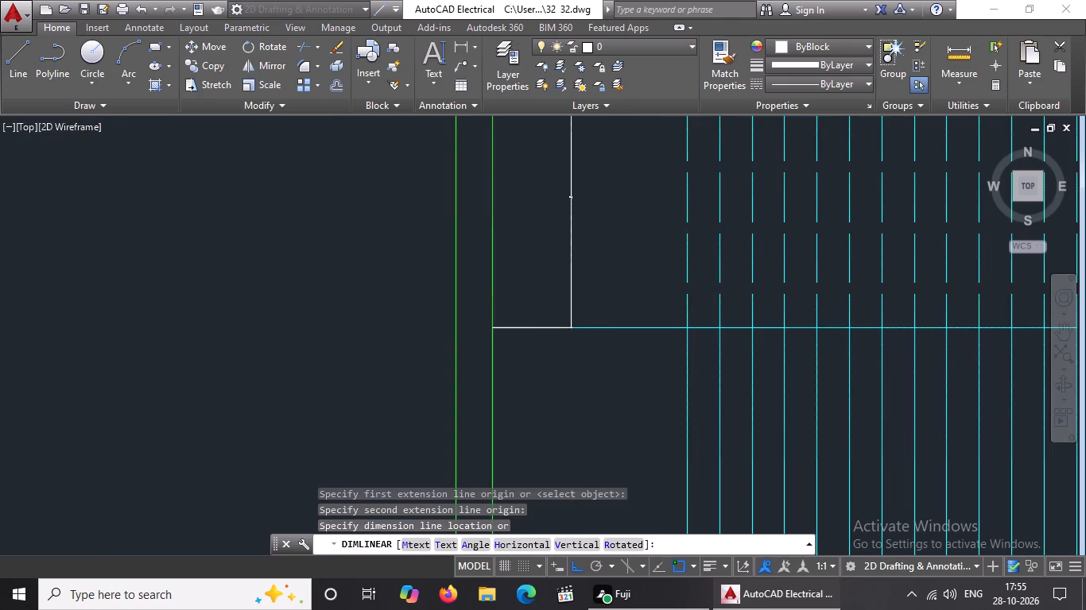
{"action": "left_click", "coordinate": [572, 340]}
Set the arrow size of the balcony-side staircase's lower flight dimension to 5".
{"action": "scroll", "coordinate": [580, 363], "scroll_direction": "down", "scroll_amount": 2}
{"action": "left_click", "coordinate": [576, 398]}
{"action": "right_click", "coordinate": [576, 398]}
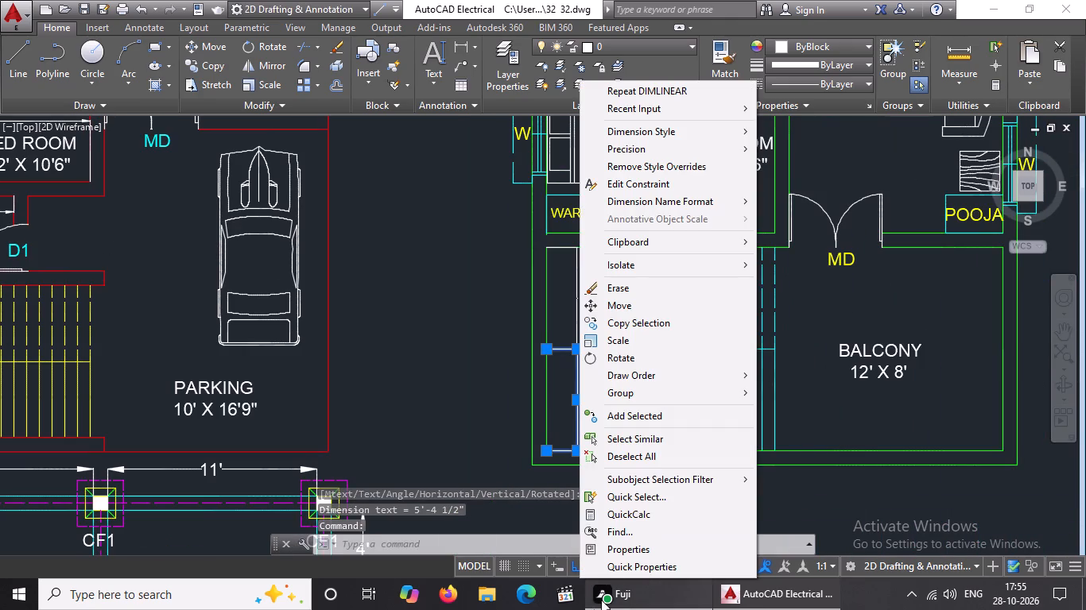
{"action": "left_click", "coordinate": [628, 542]}
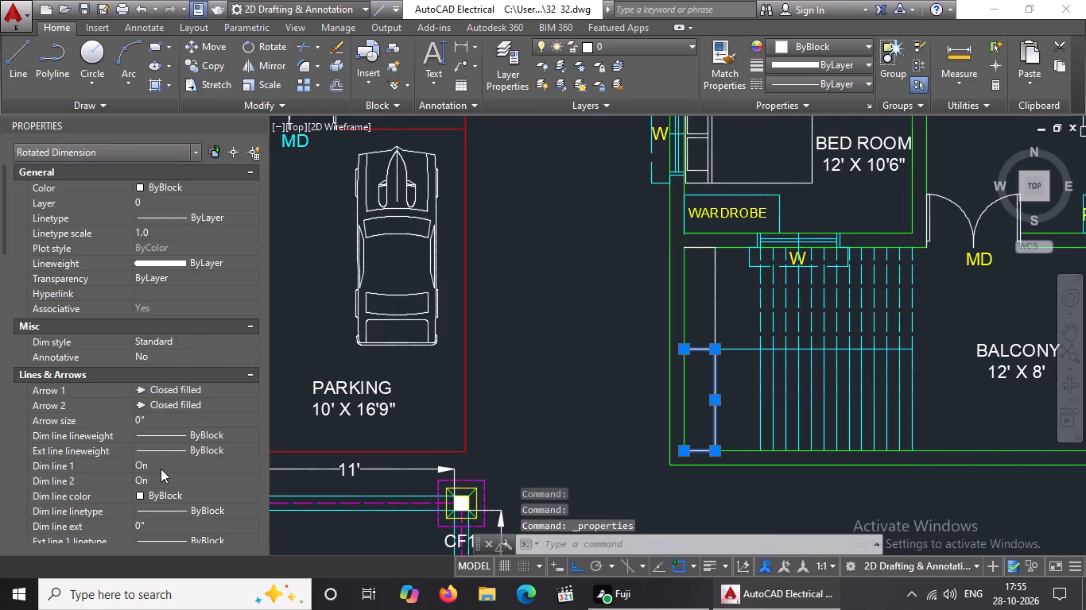
{"action": "left_click", "coordinate": [161, 417]}
{"action": "key", "text": "BackSpace"}
{"action": "key", "text": "BackSpace"}
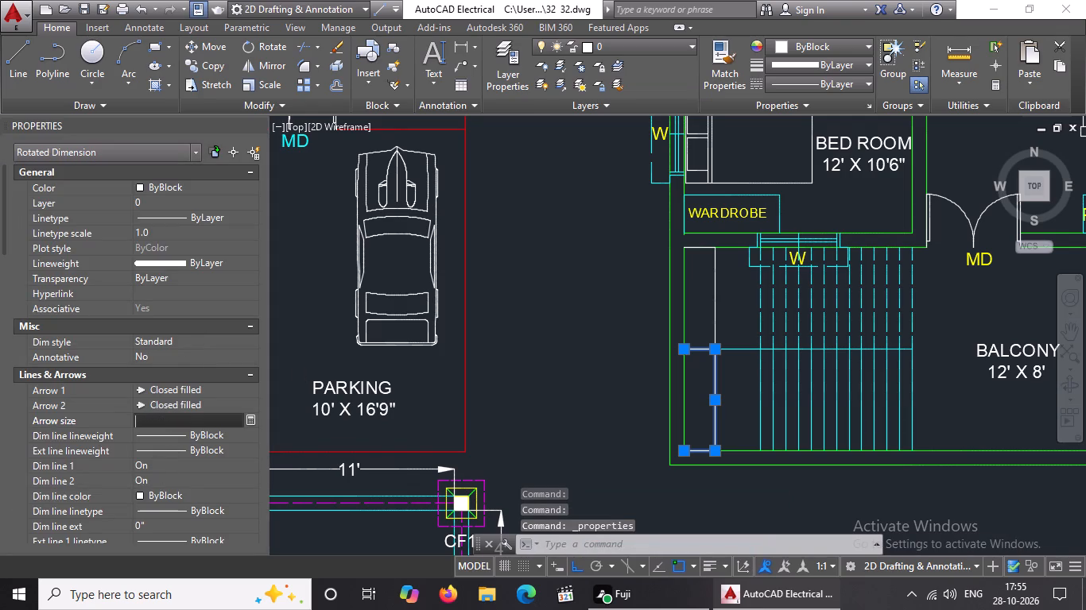
{"action": "type", "text": "5\""}
{"action": "key", "text": "Return"}
Set the text height of the balcony-side staircase's lower flight dimension to 5".
{"action": "scroll", "coordinate": [157, 414], "scroll_direction": "down", "scroll_amount": 3}
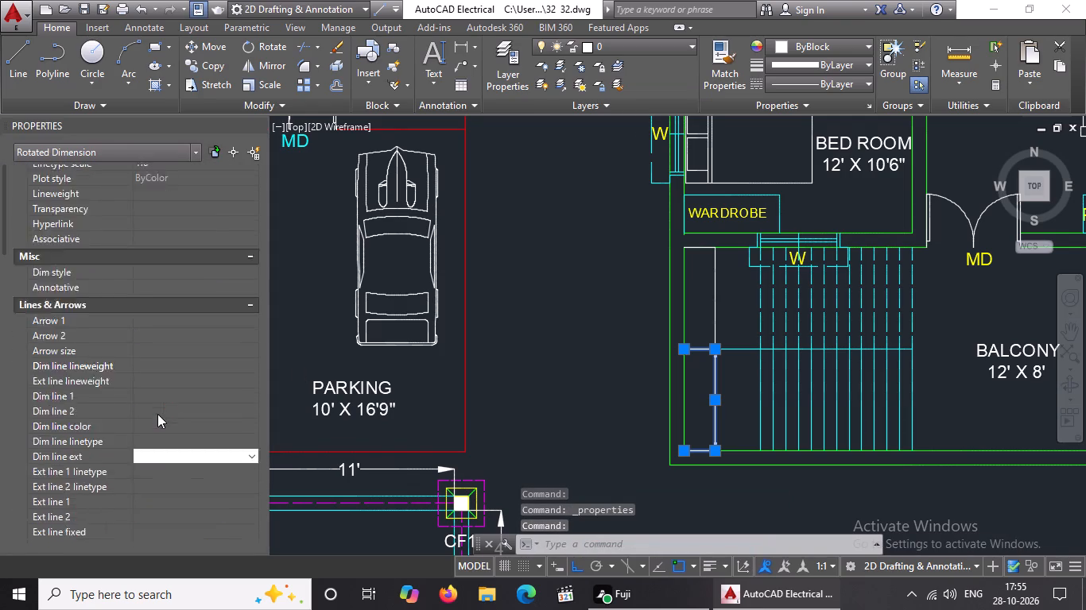
{"action": "left_click", "coordinate": [149, 464]}
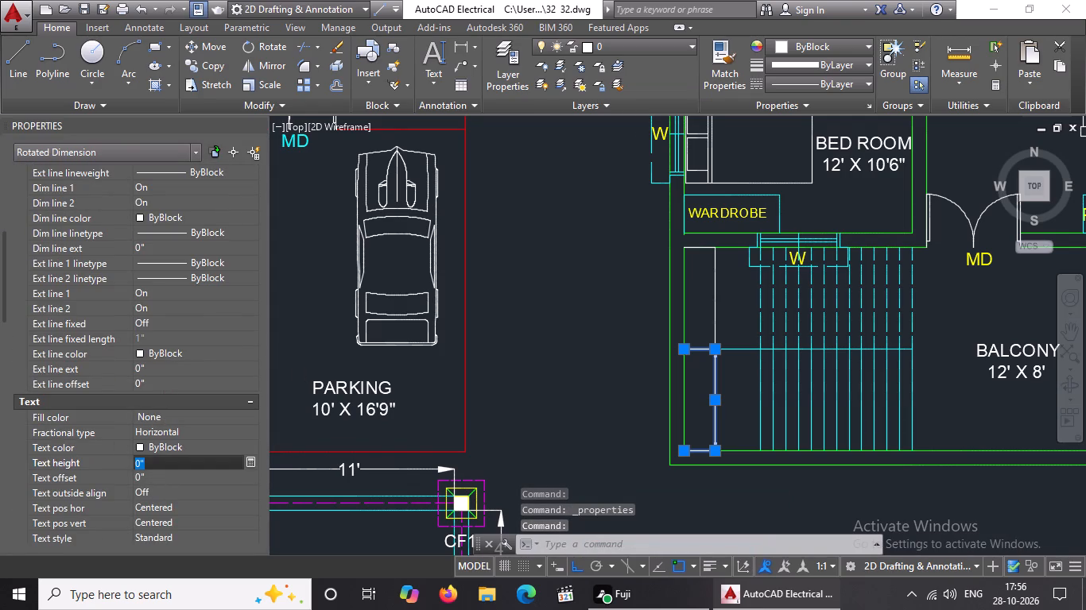
{"action": "key", "text": "BackSpace"}
{"action": "key", "text": "BackSpace"}
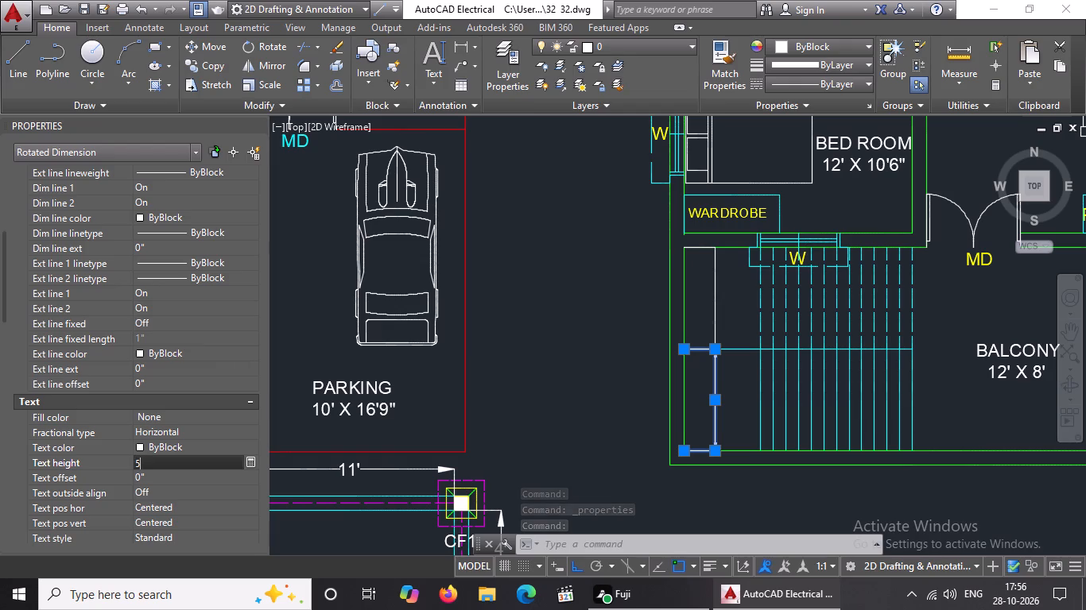
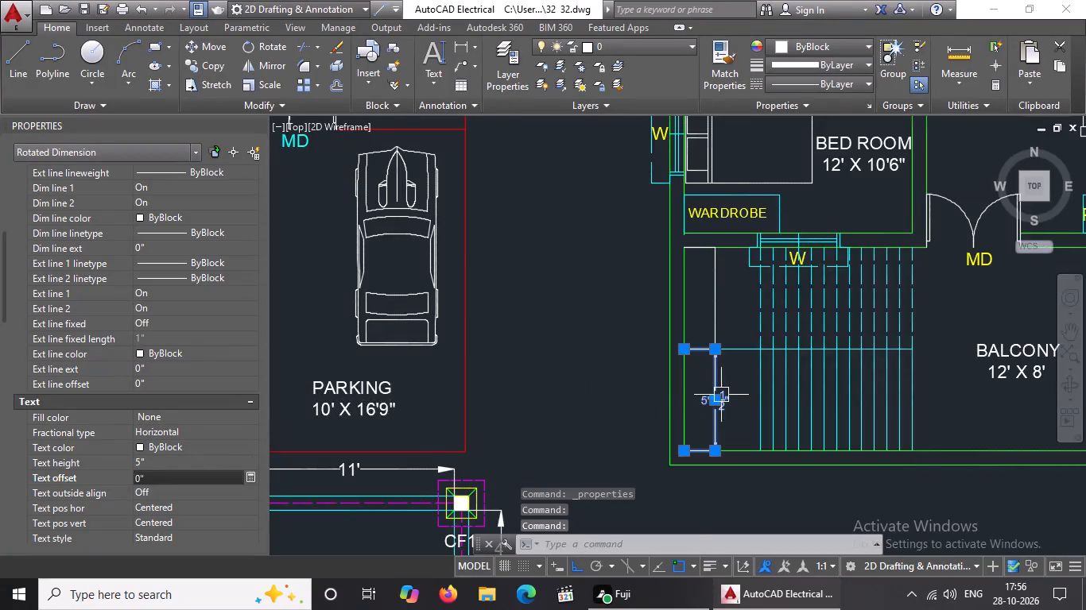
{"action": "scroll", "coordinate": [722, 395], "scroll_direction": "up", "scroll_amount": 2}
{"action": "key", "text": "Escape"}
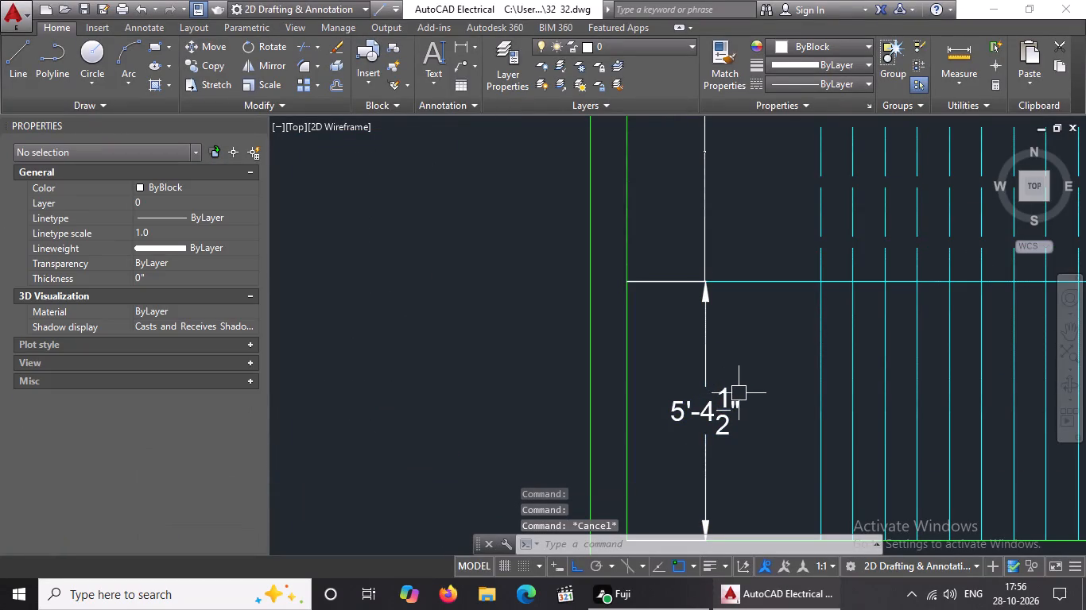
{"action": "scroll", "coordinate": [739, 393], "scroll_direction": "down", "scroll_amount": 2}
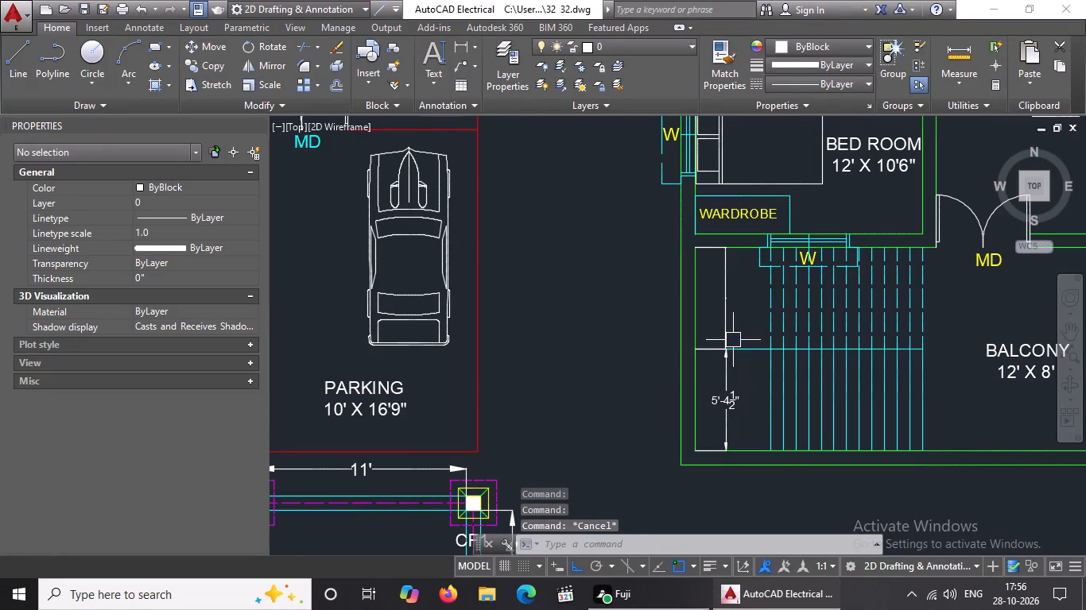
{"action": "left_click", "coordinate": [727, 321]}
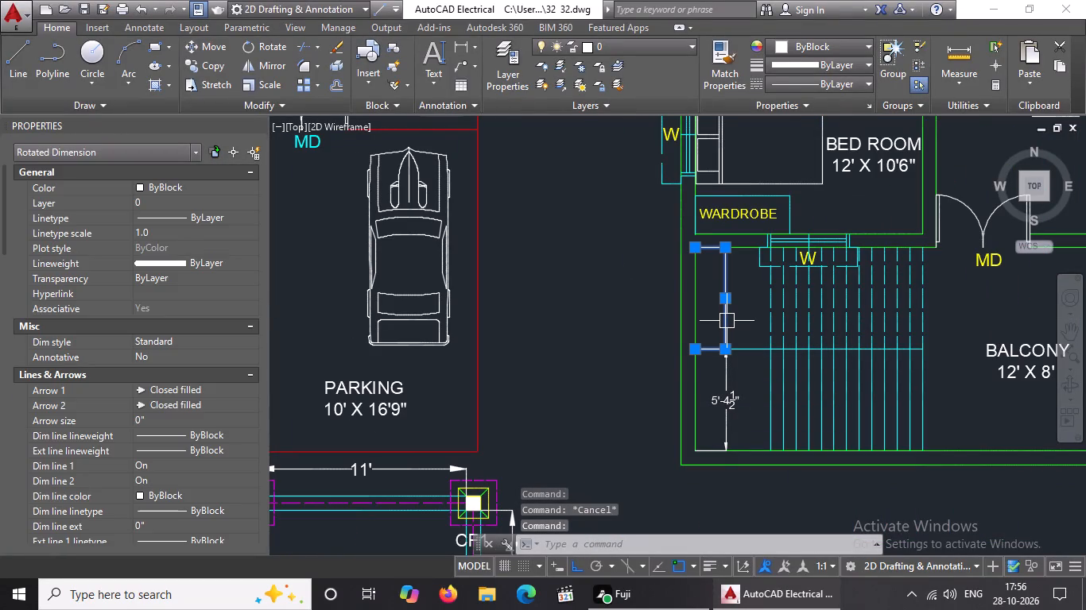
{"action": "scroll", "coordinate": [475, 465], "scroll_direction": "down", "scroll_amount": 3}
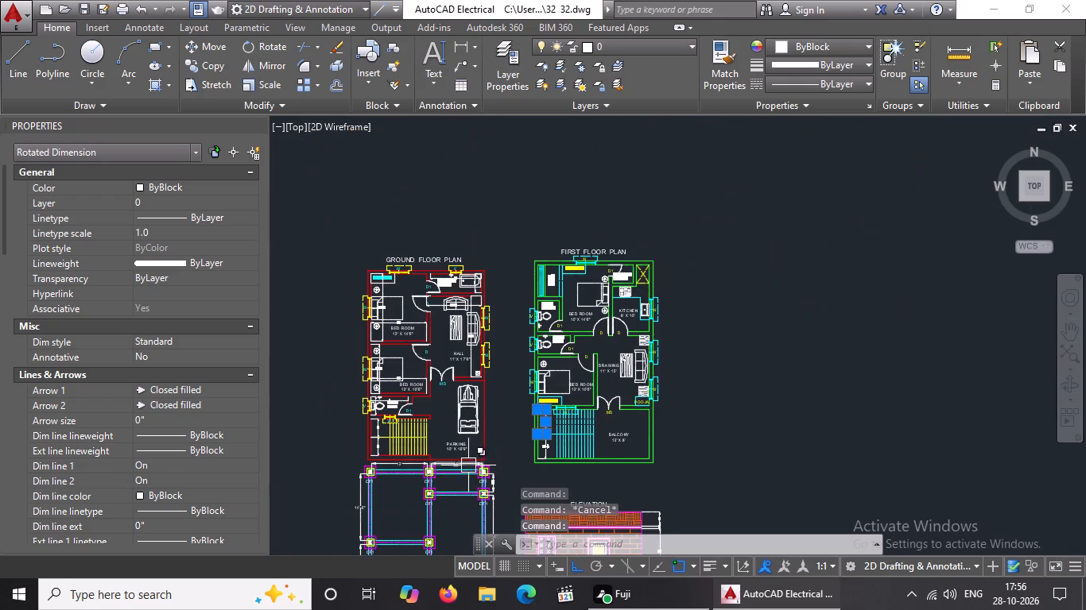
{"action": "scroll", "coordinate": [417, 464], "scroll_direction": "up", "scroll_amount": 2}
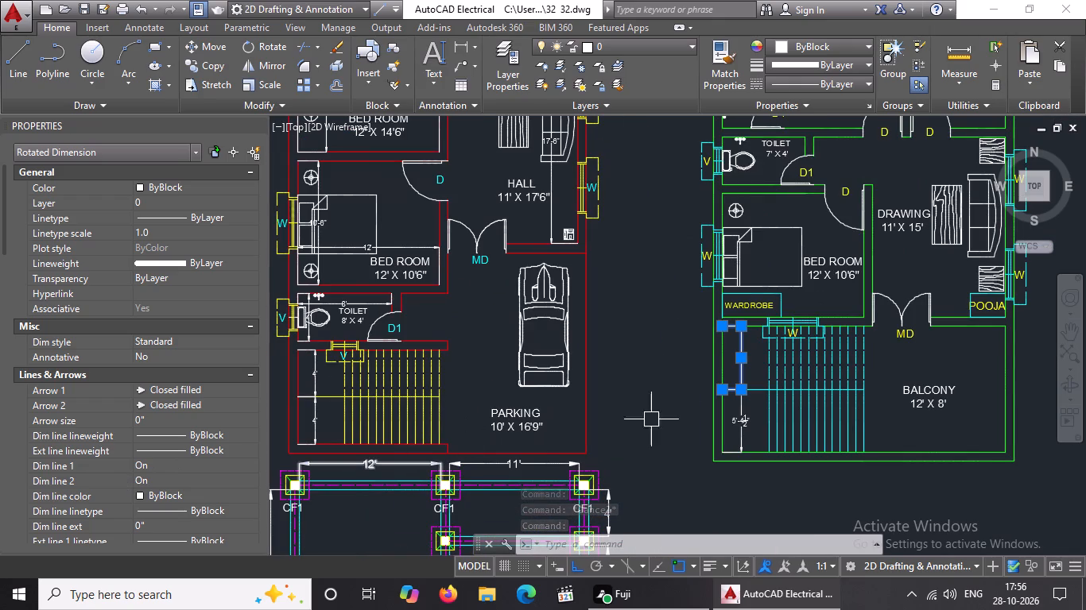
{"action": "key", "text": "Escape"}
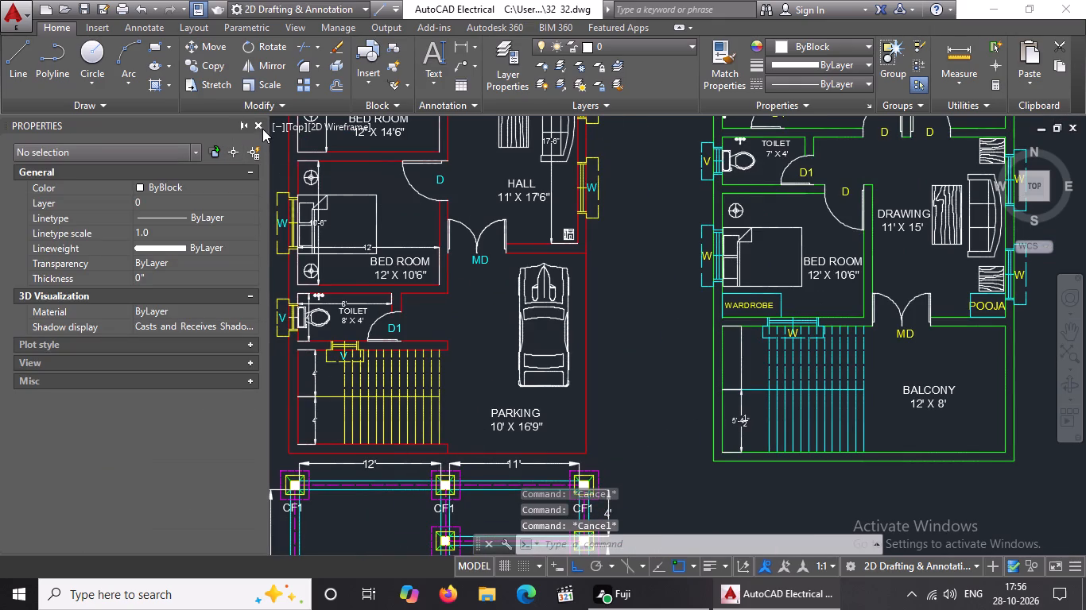
Delete the vertical dimensions of the balcony-side staircase's lower and upper flights on the first floor plan.
{"action": "left_click", "coordinate": [256, 122]}
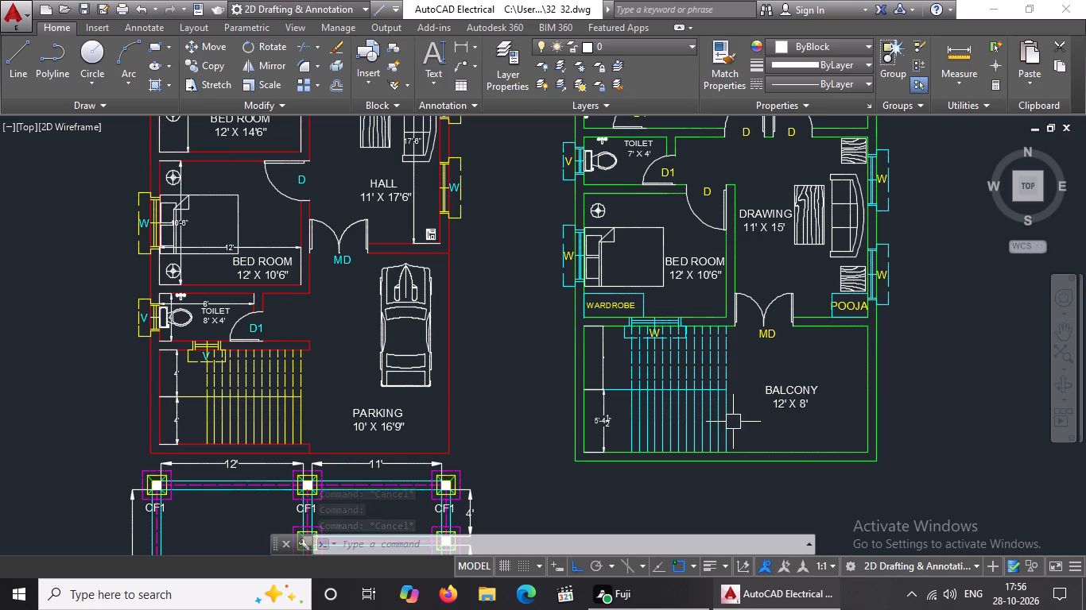
{"action": "scroll", "coordinate": [630, 415], "scroll_direction": "up", "scroll_amount": 3}
{"action": "left_click", "coordinate": [517, 412]}
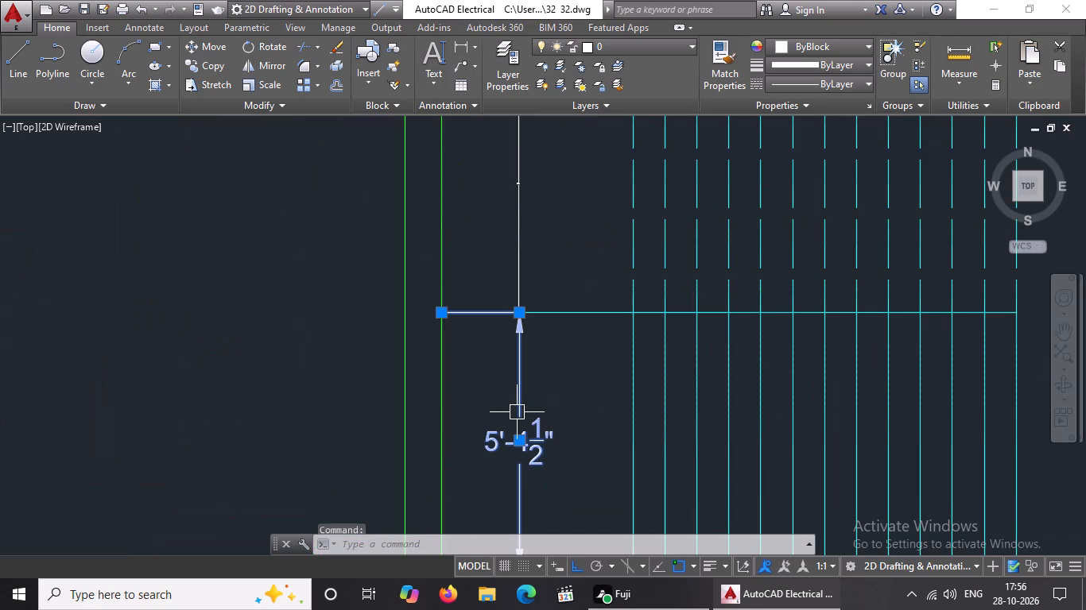
{"action": "key", "text": "Delete"}
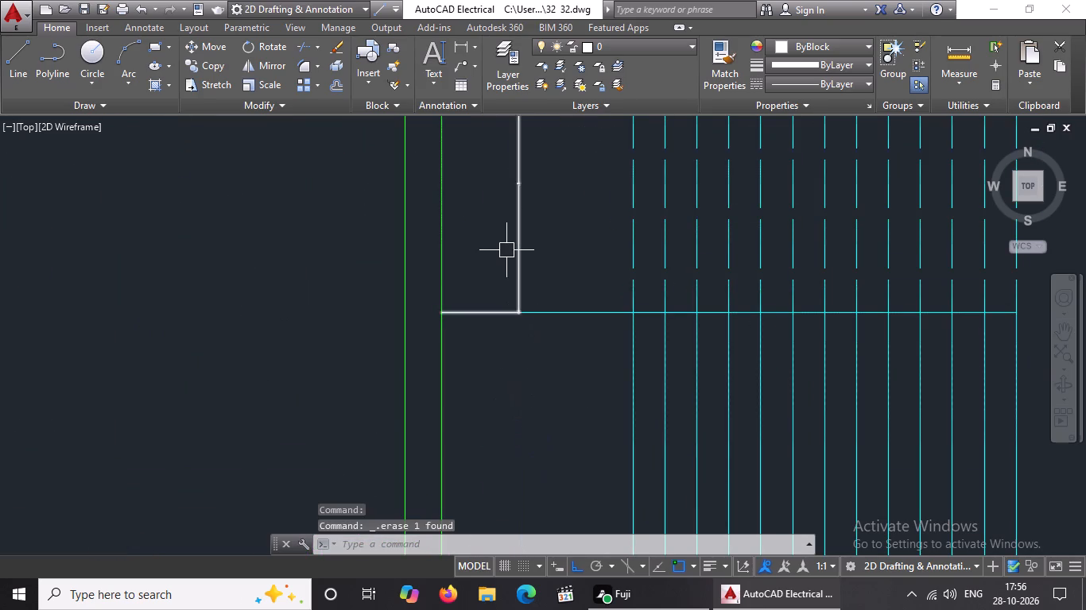
{"action": "left_click", "coordinate": [516, 237]}
{"action": "key", "text": "Delete"}
Add a horizontal linear dimension across the first floor's 12' X 10'6" bedroom, between its bottom inner wall corners, placed just above the wardrobe.
{"action": "scroll", "coordinate": [541, 278], "scroll_direction": "down", "scroll_amount": 4}
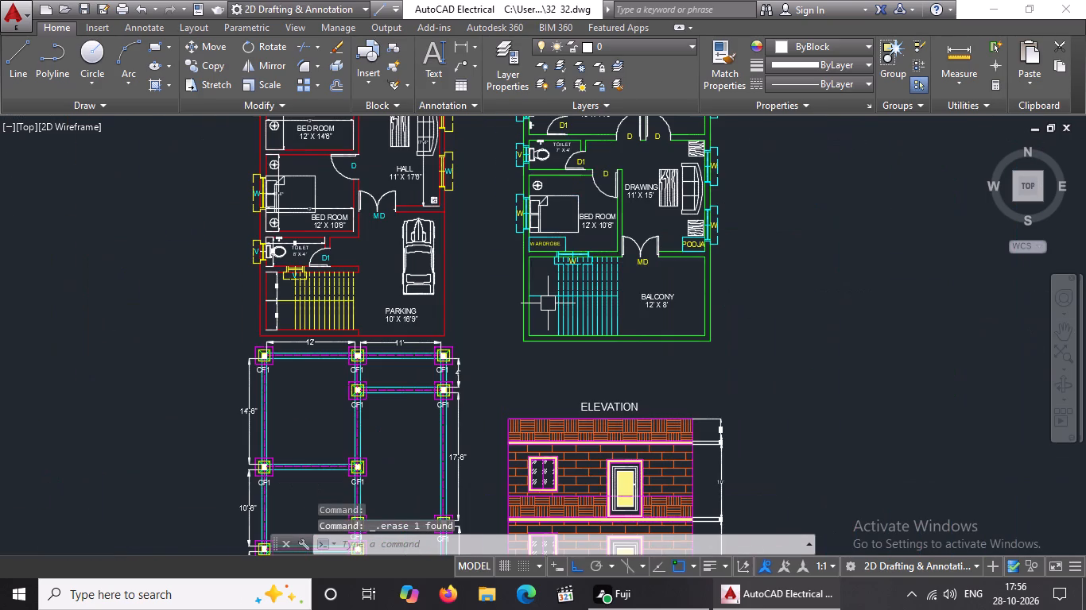
{"action": "scroll", "coordinate": [548, 303], "scroll_direction": "down", "scroll_amount": 1}
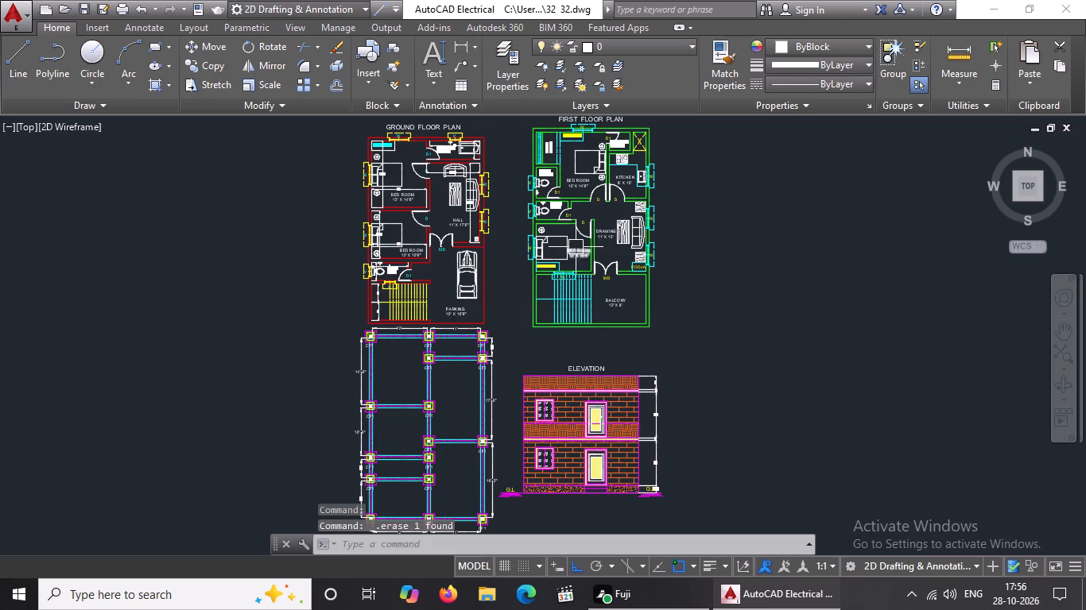
{"action": "scroll", "coordinate": [588, 247], "scroll_direction": "up", "scroll_amount": 2}
{"action": "scroll", "coordinate": [588, 247], "scroll_direction": "down", "scroll_amount": 1}
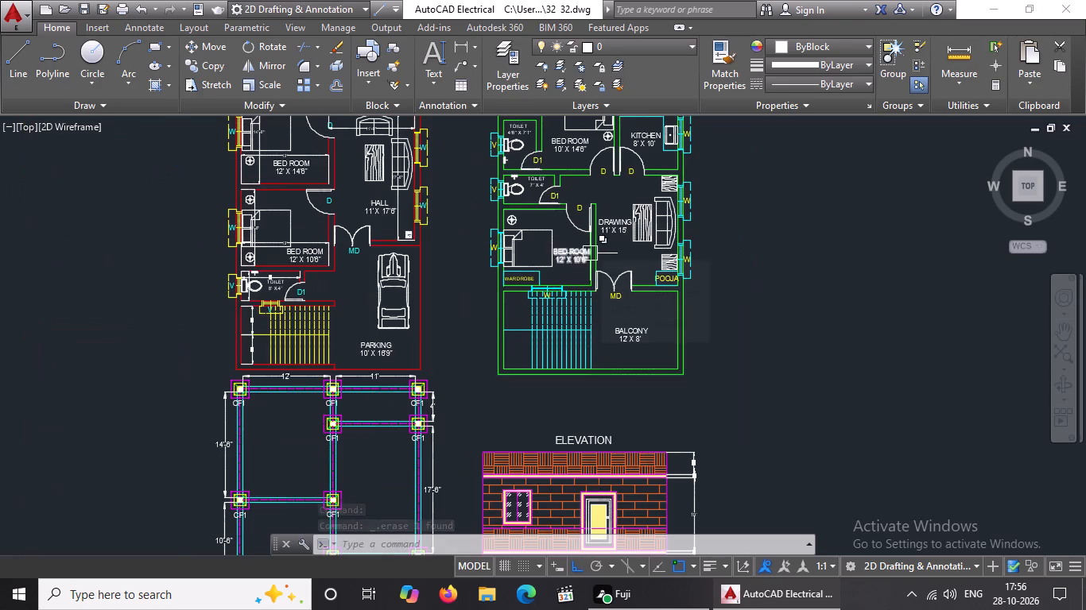
{"action": "scroll", "coordinate": [559, 257], "scroll_direction": "up", "scroll_amount": 2}
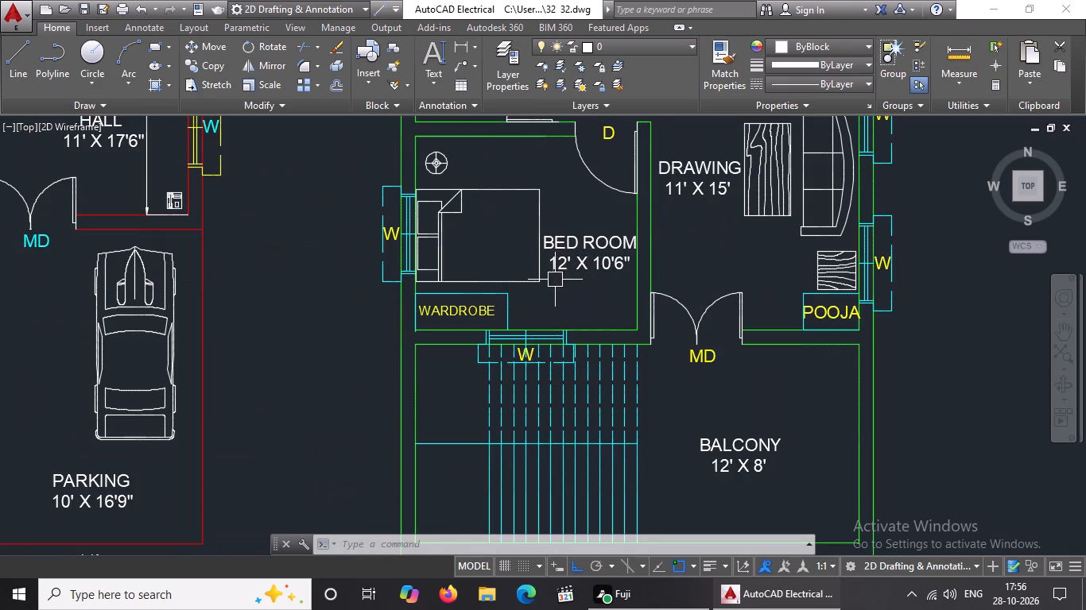
{"action": "scroll", "coordinate": [541, 418], "scroll_direction": "up", "scroll_amount": 1}
{"action": "scroll", "coordinate": [555, 277], "scroll_direction": "down", "scroll_amount": 4}
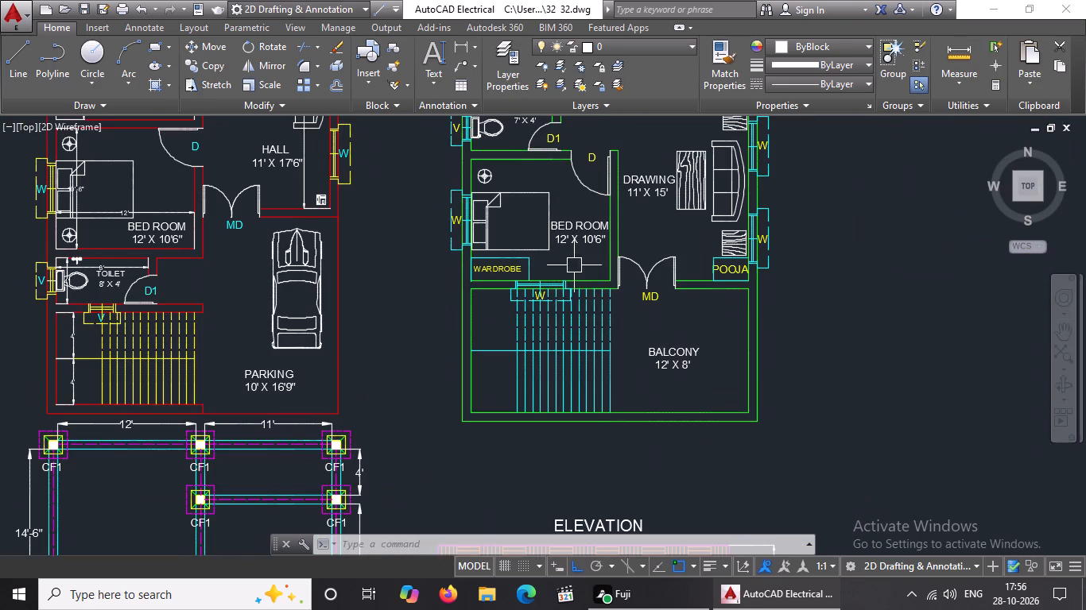
{"action": "middle_click_drag", "start_coordinate": [684, 331], "coordinate": [662, 457]}
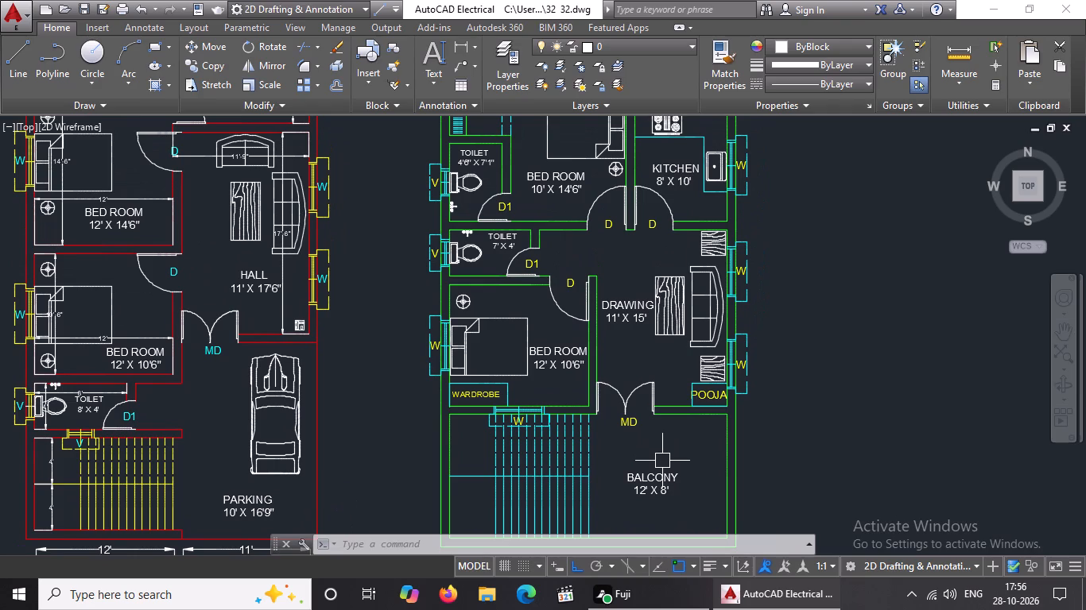
{"action": "type", "text": "DIMLIN"}
{"action": "key", "text": "Return"}
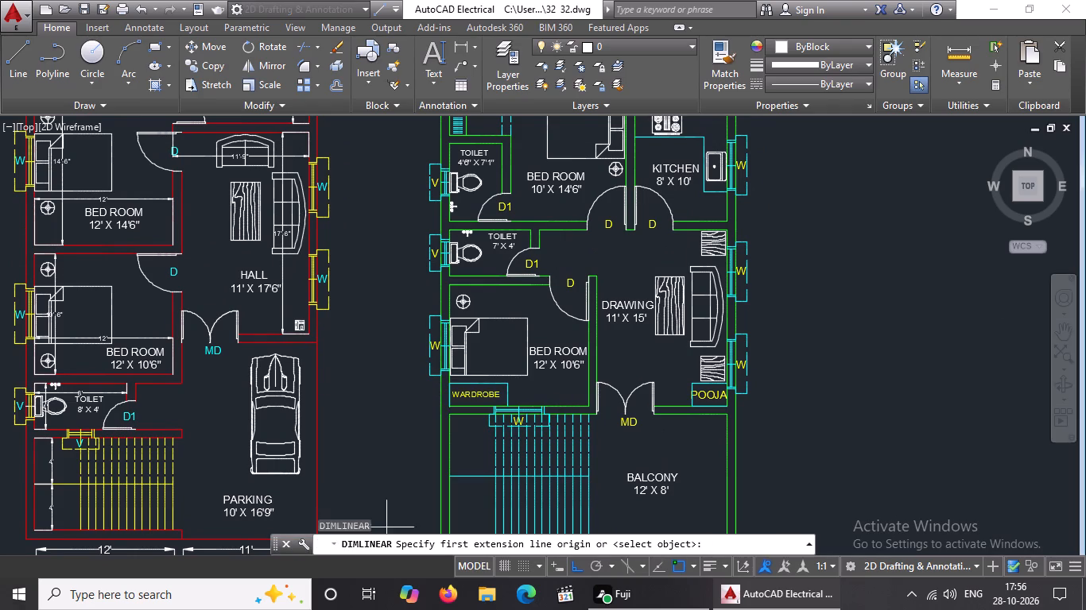
{"action": "left_click", "coordinate": [453, 412]}
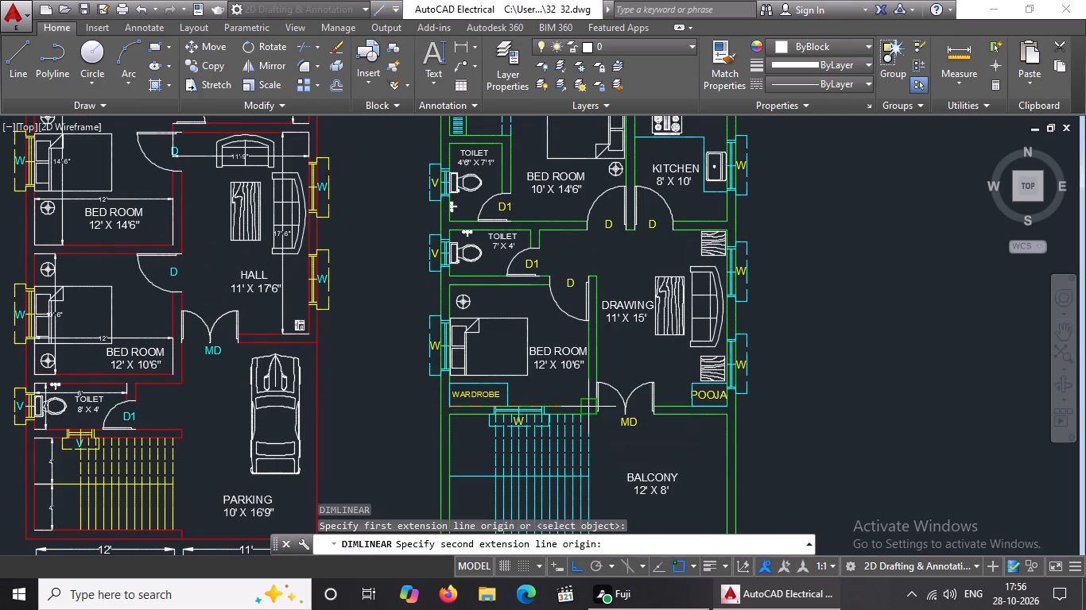
{"action": "left_click", "coordinate": [581, 406]}
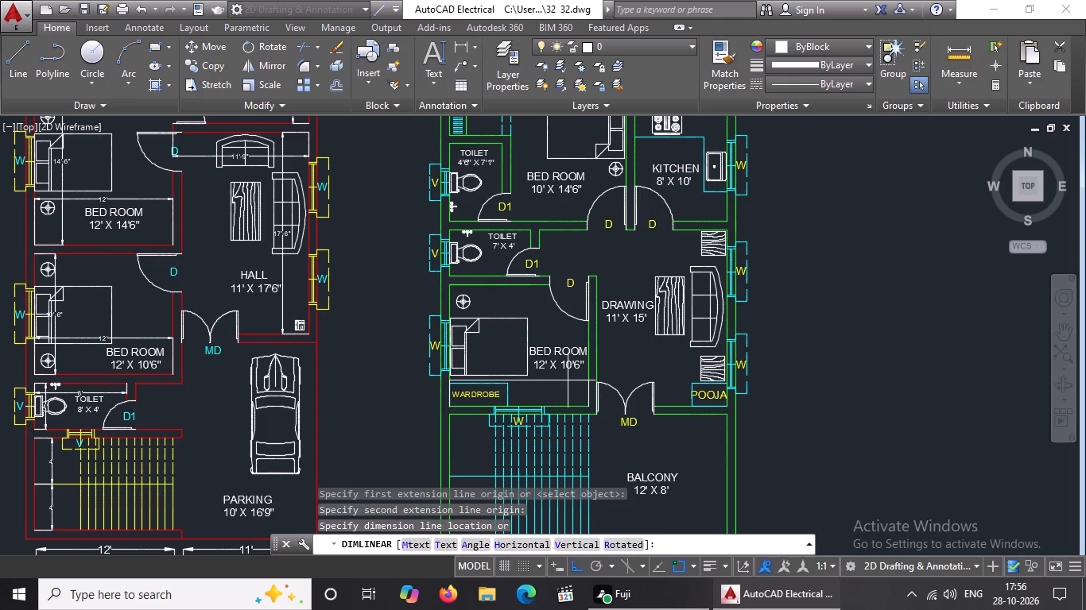
{"action": "left_click", "coordinate": [568, 380]}
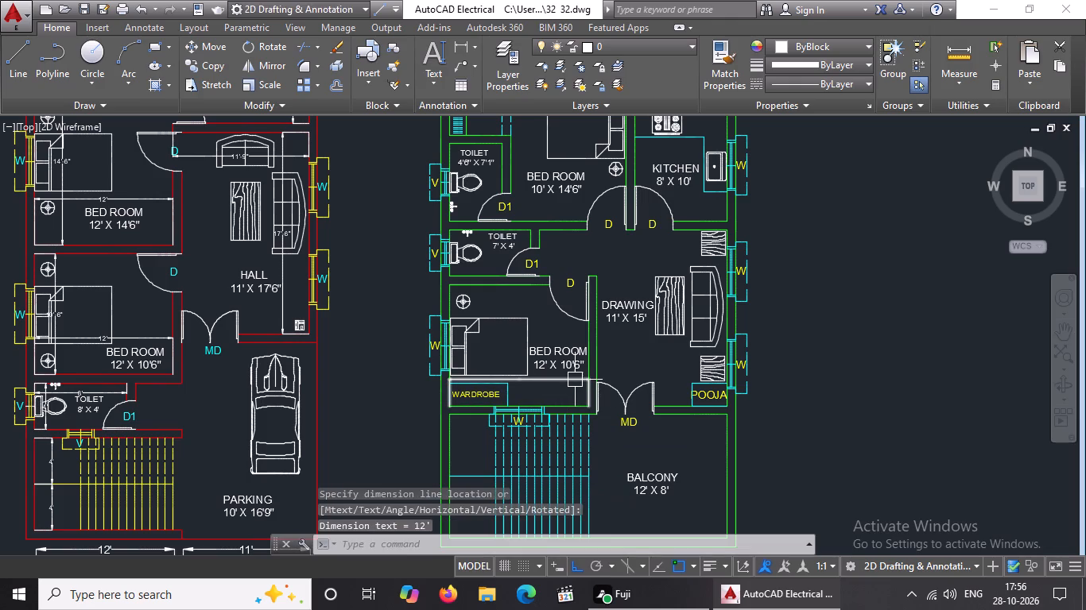
{"action": "key", "text": "Escape"}
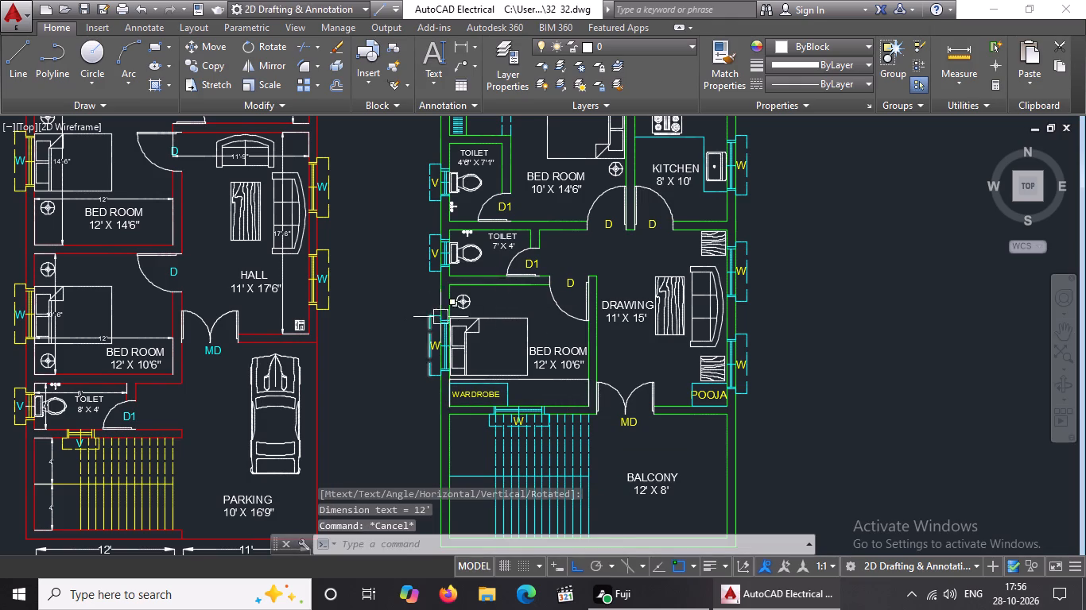
Add a vertical linear dimension along the same bedroom's window wall, from the bottom inner corner to the top inner corner, placed across the bed's head end.
{"action": "type", "text": "DIMLIN"}
{"action": "key", "text": "Return"}
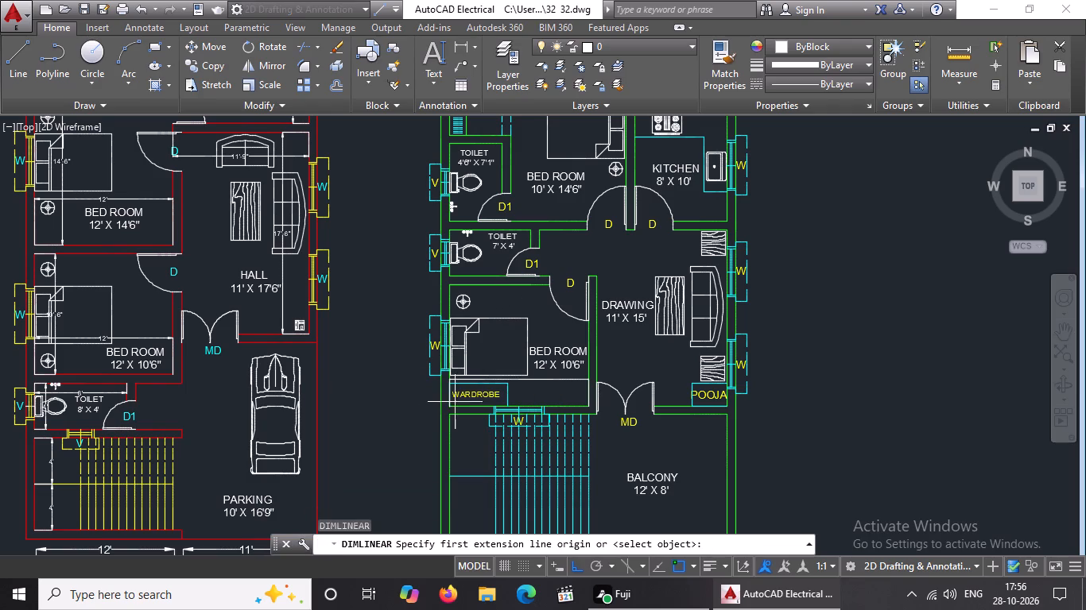
{"action": "left_click", "coordinate": [449, 407]}
{"action": "left_click", "coordinate": [450, 287]}
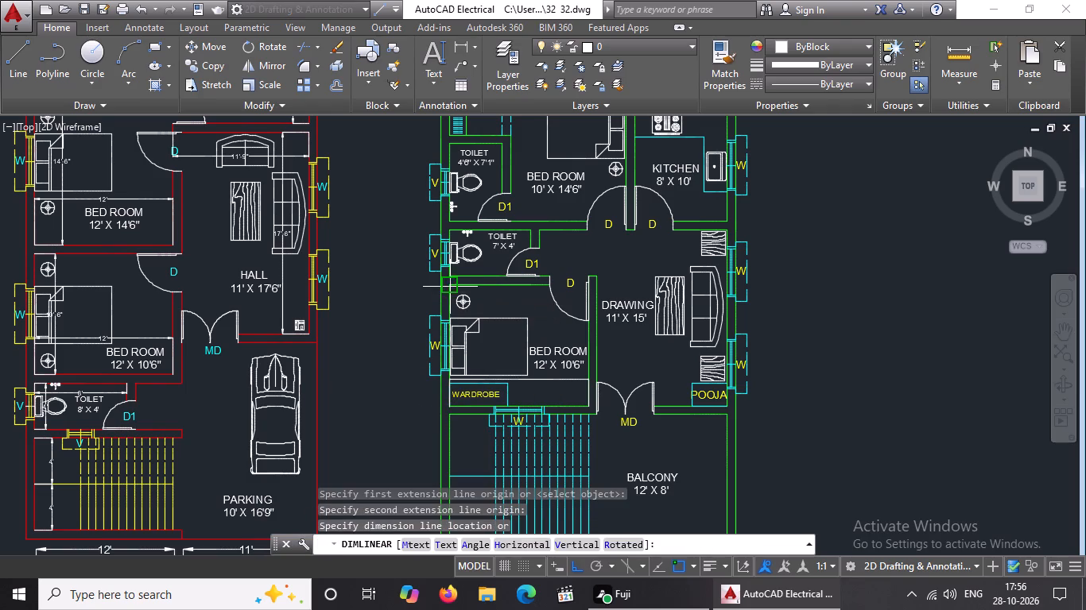
{"action": "left_click", "coordinate": [478, 284]}
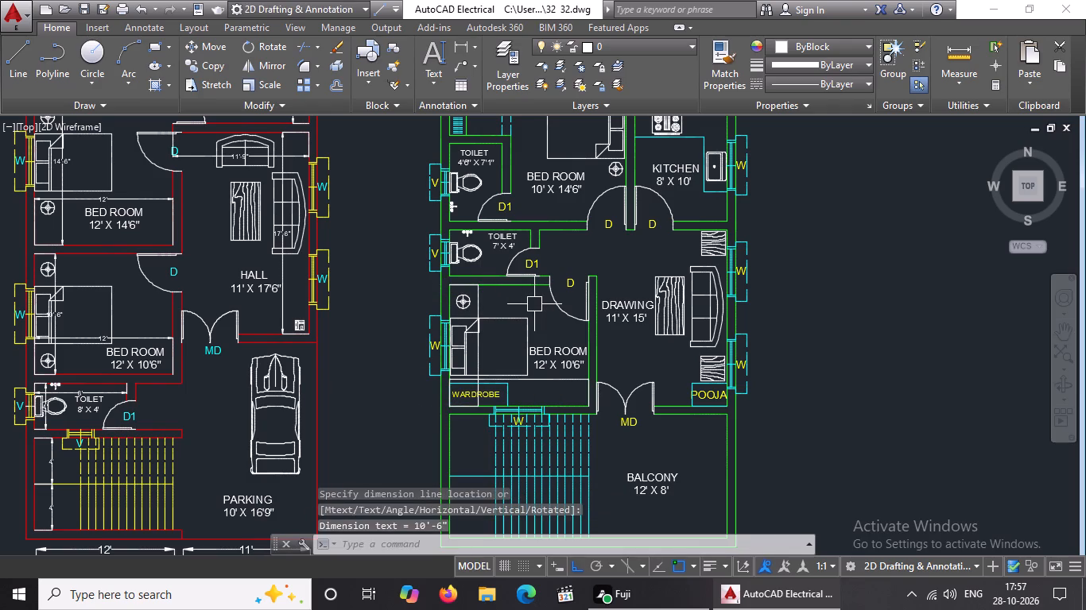
Set the arrow size of that bedroom's horizontal dimension above the wardrobe to 5".
{"action": "scroll", "coordinate": [536, 380], "scroll_direction": "down", "scroll_amount": 2}
{"action": "scroll", "coordinate": [537, 385], "scroll_direction": "up", "scroll_amount": 2}
{"action": "left_click", "coordinate": [541, 374]}
{"action": "right_click", "coordinate": [615, 357]}
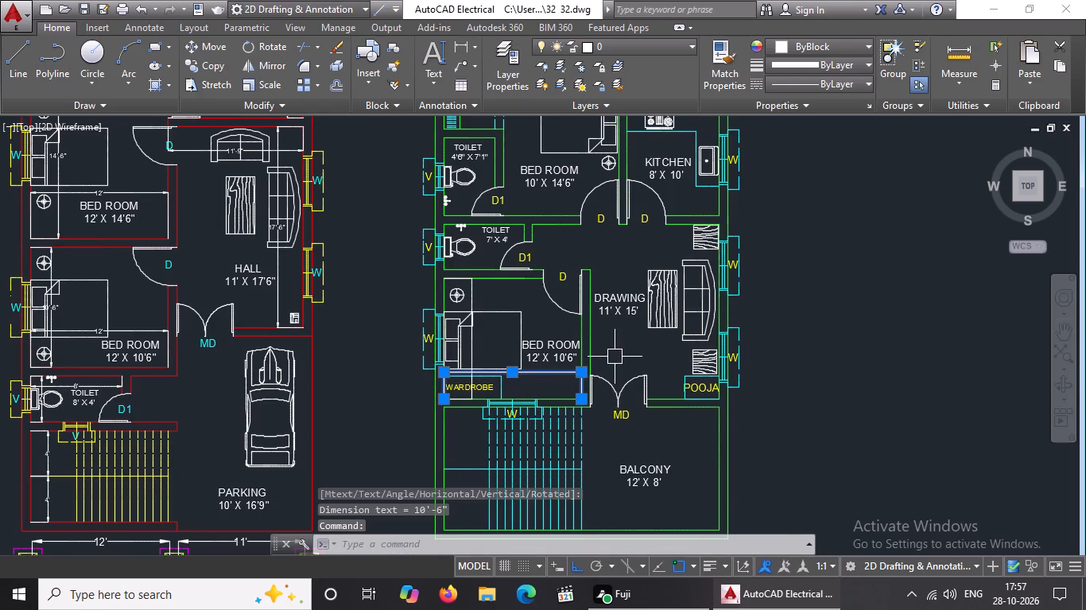
{"action": "left_click", "coordinate": [656, 550]}
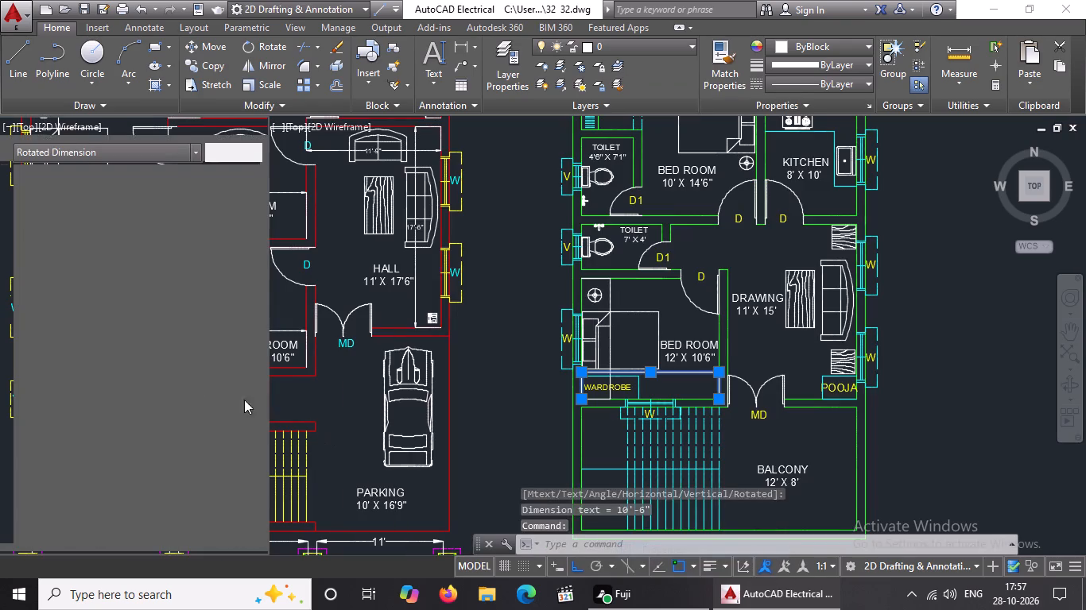
{"action": "left_click", "coordinate": [169, 416]}
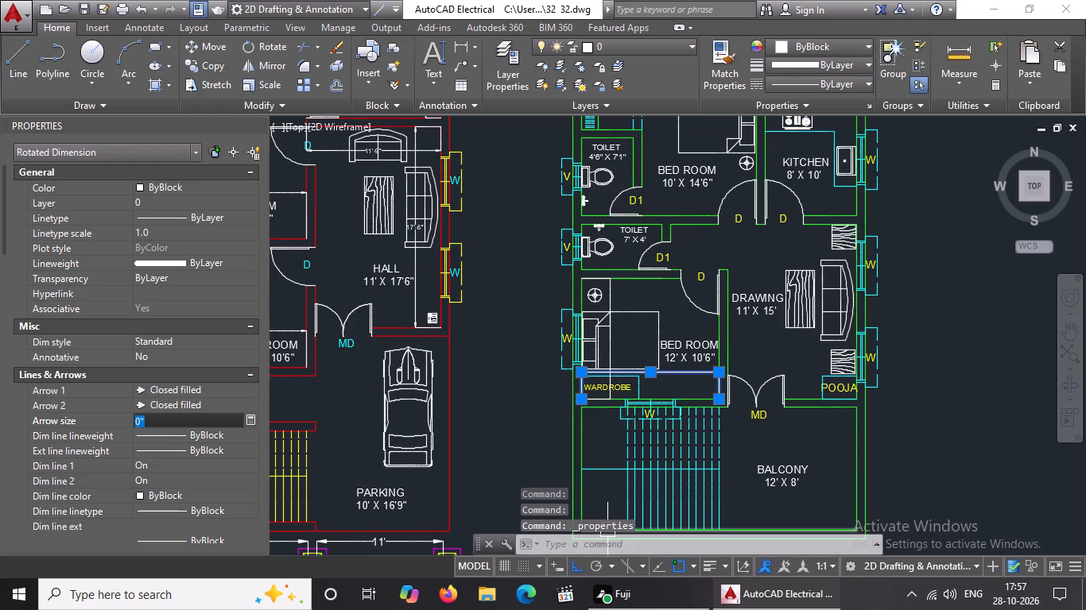
{"action": "key", "text": "BackSpace"}
{"action": "key", "text": "BackSpace"}
{"action": "type", "text": "5\""}
{"action": "key", "text": "Return"}
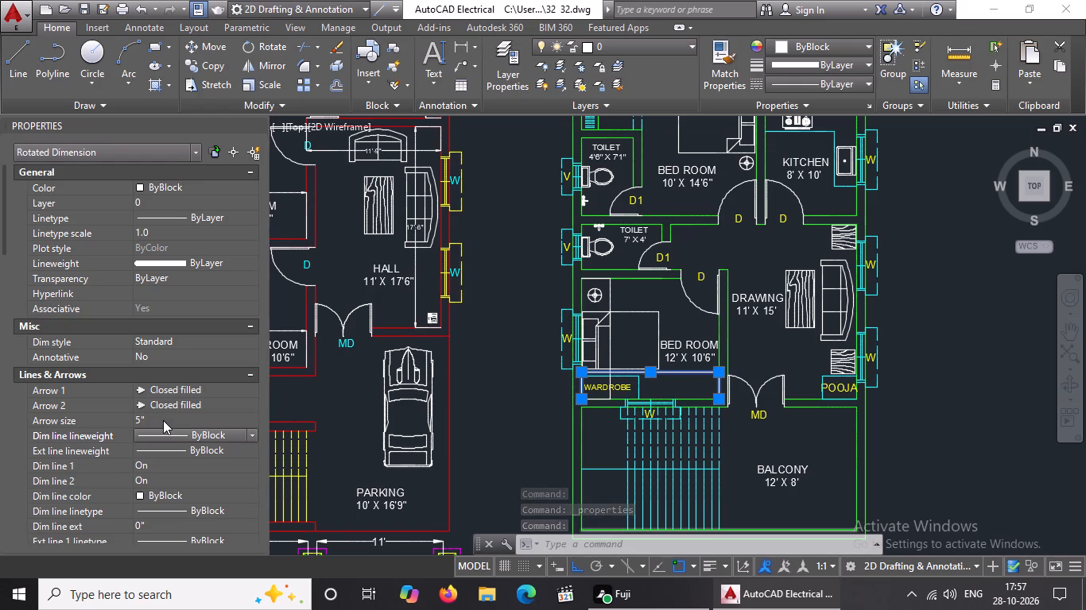
Set the text height of the bedroom's horizontal dimension to 5".
{"action": "scroll", "coordinate": [163, 420], "scroll_direction": "down", "scroll_amount": 3}
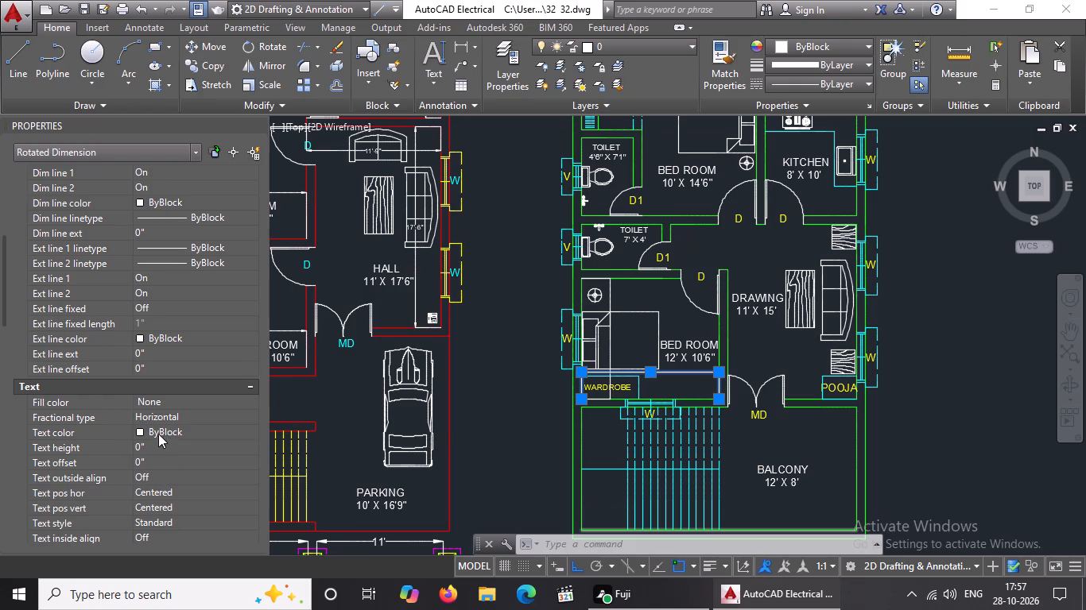
{"action": "left_click", "coordinate": [157, 441]}
{"action": "key", "text": "BackSpace"}
{"action": "key", "text": "BackSpace"}
{"action": "type", "text": "5\""}
{"action": "key", "text": "Return"}
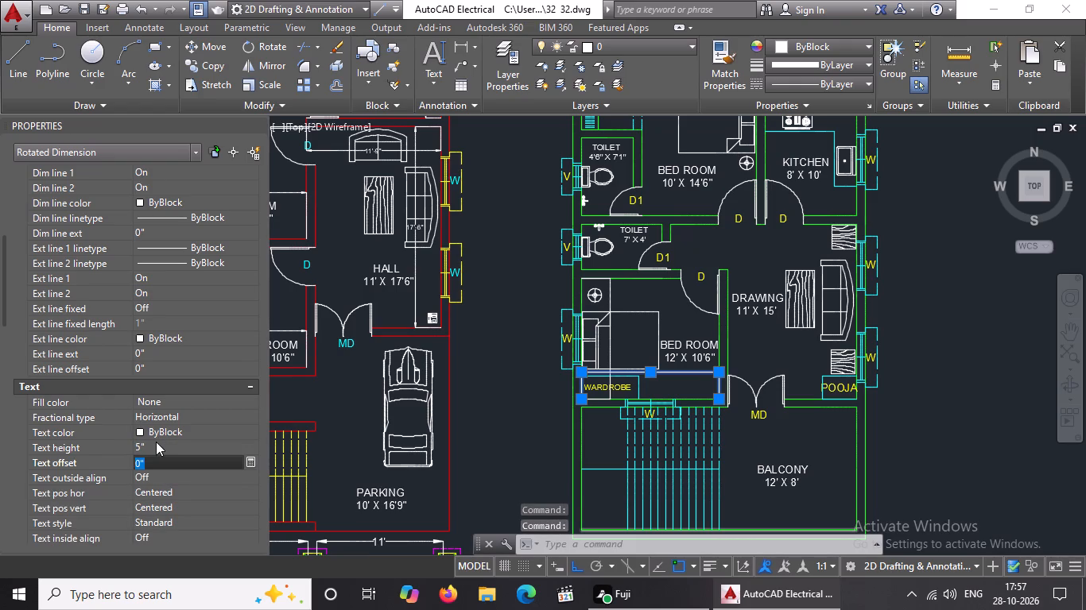
{"action": "key", "text": "Escape"}
{"action": "key", "text": "Escape"}
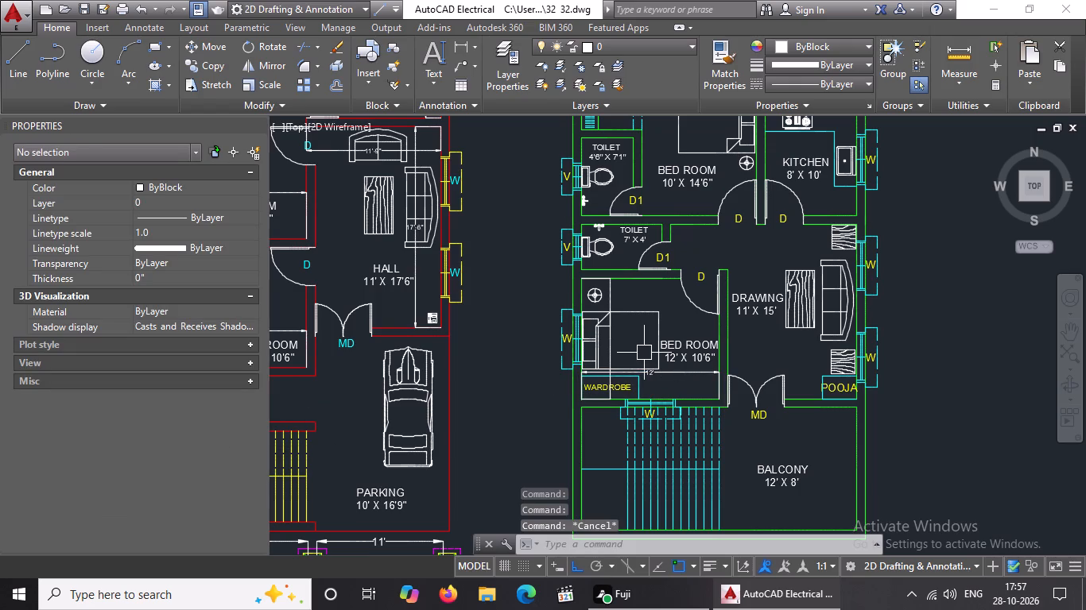
Set the arrow size of the bedroom's vertical dimension to 5".
{"action": "left_click", "coordinate": [608, 346]}
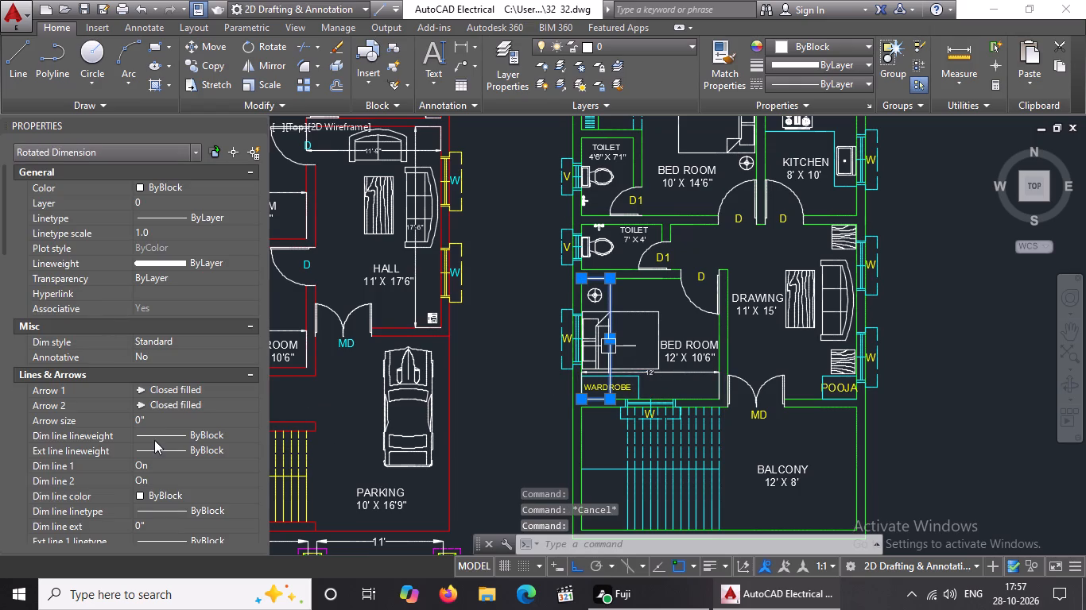
{"action": "left_click", "coordinate": [154, 414]}
{"action": "key", "text": "BackSpace"}
{"action": "key", "text": "BackSpace"}
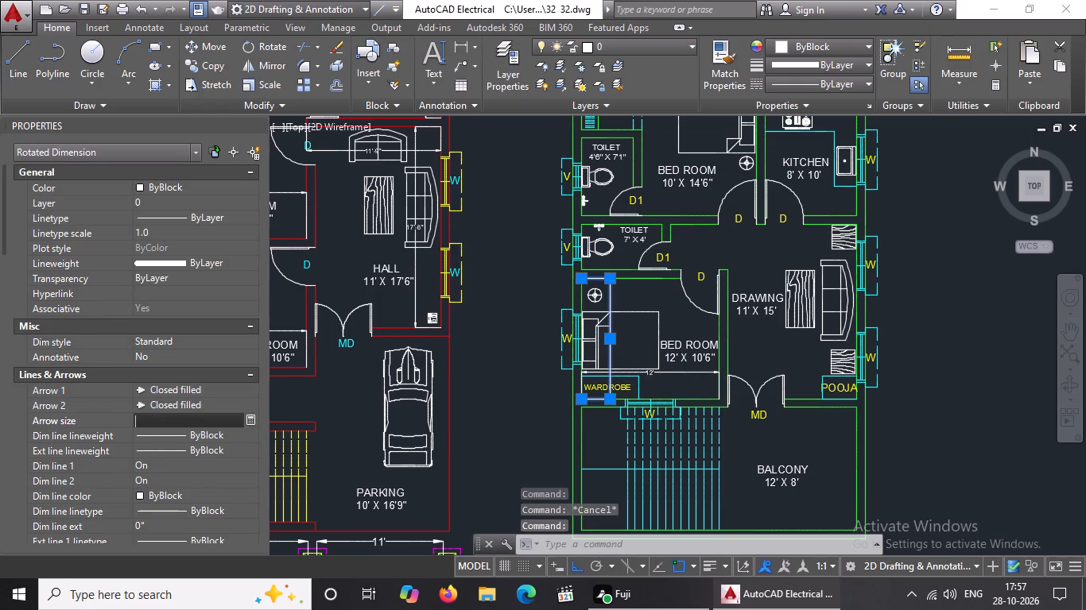
{"action": "key", "text": "5"}
{"action": "key", "text": "shift+quotedbl"}
{"action": "key", "text": "Return"}
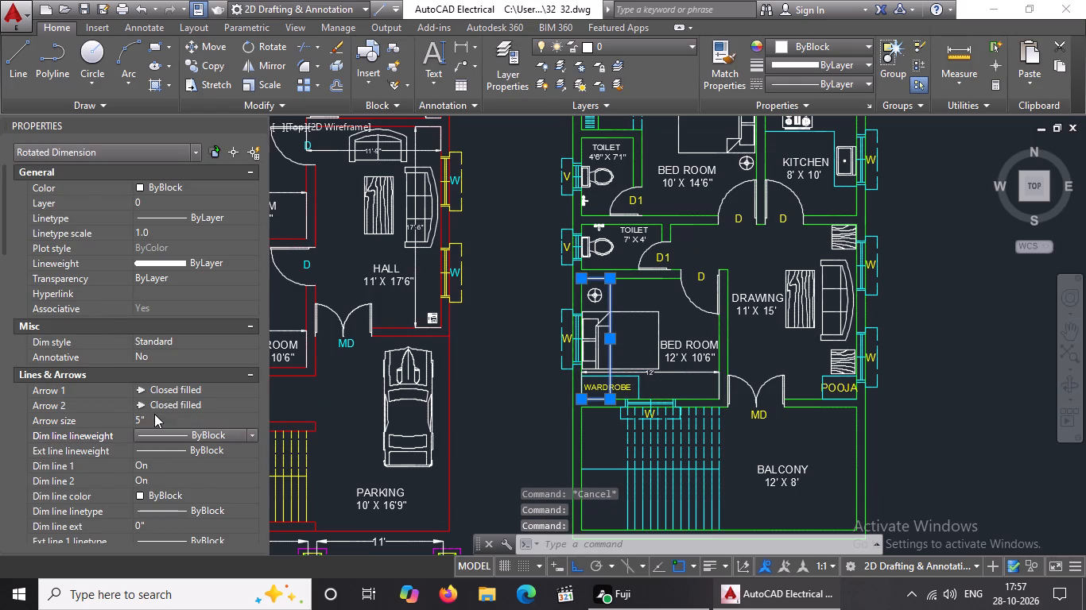
Set the text height of the 12' X 10'6" bedroom's vertical dimension to 5".
{"action": "scroll", "coordinate": [154, 414], "scroll_direction": "down", "scroll_amount": 4}
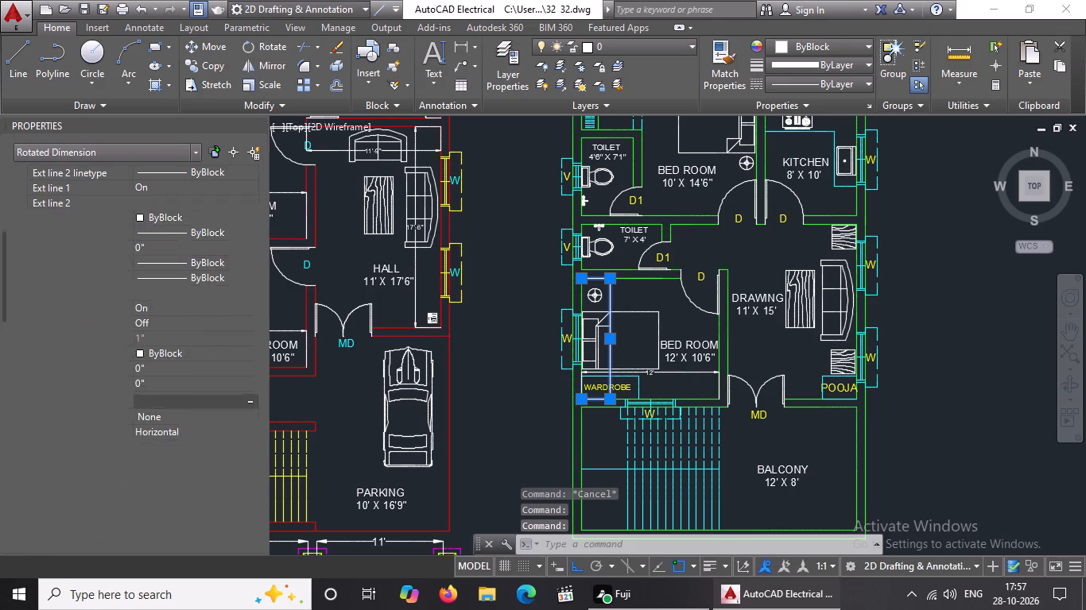
{"action": "left_click", "coordinate": [157, 357]}
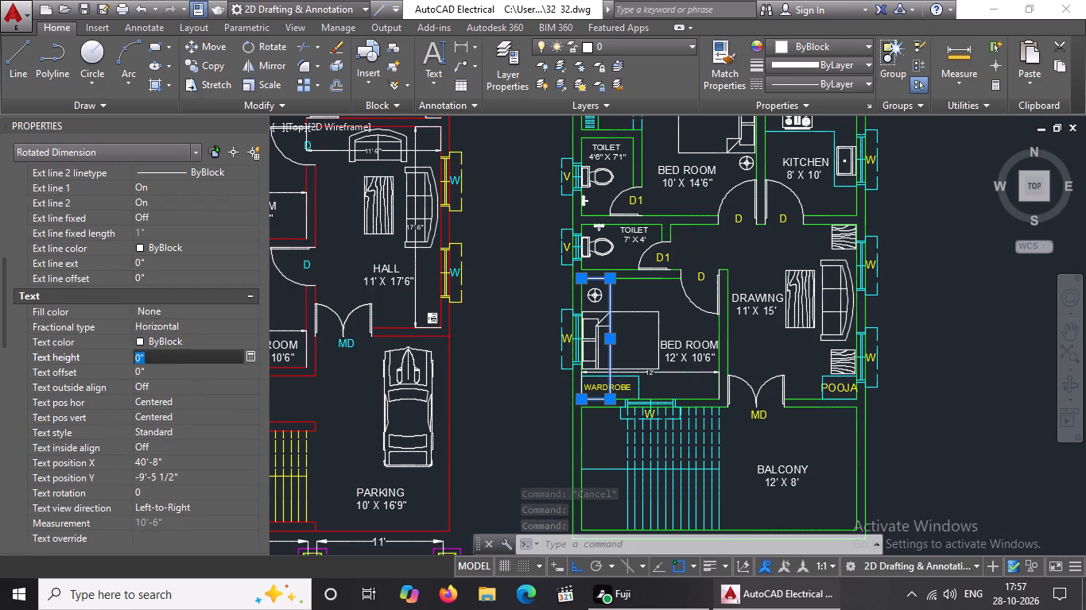
{"action": "key", "text": "BackSpace"}
{"action": "key", "text": "BackSpace"}
{"action": "type", "text": "5\""}
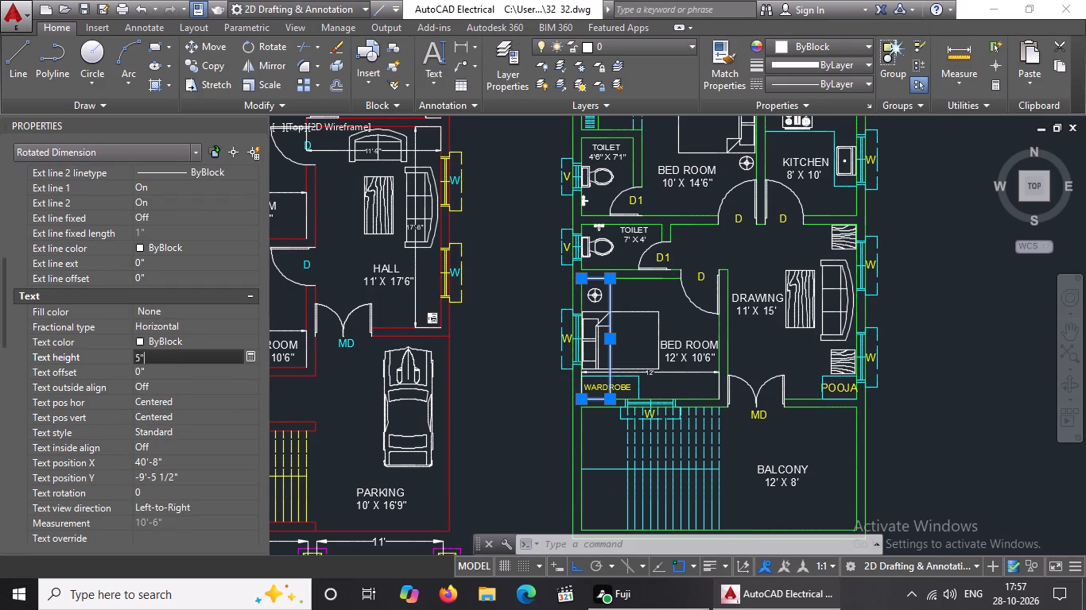
{"action": "key", "text": "Return"}
{"action": "key", "text": "Escape"}
{"action": "key", "text": "Escape"}
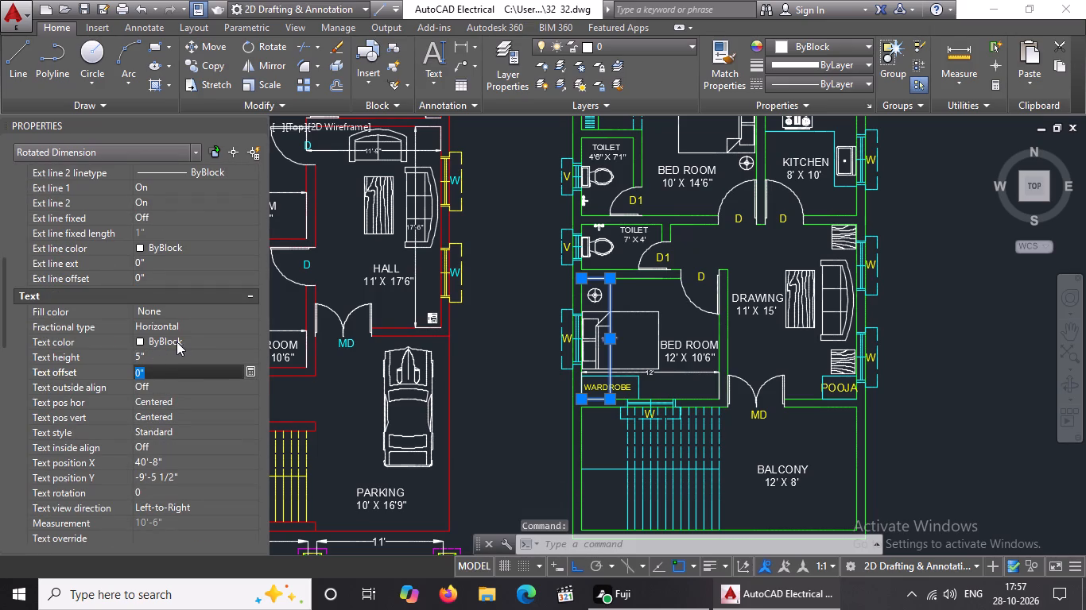
{"action": "left_click", "coordinate": [261, 122]}
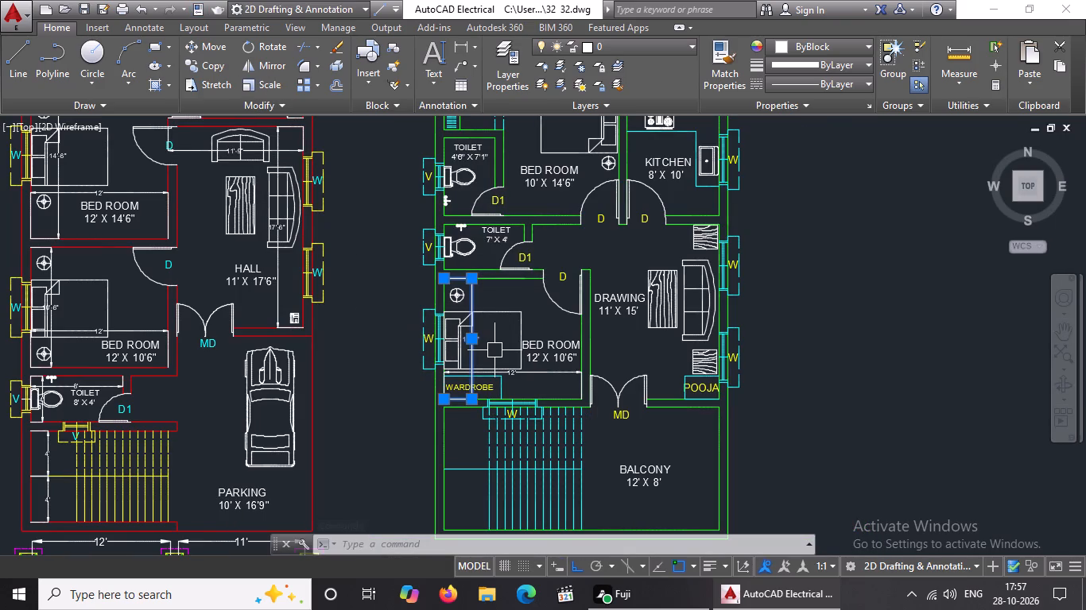
{"action": "key", "text": "Escape"}
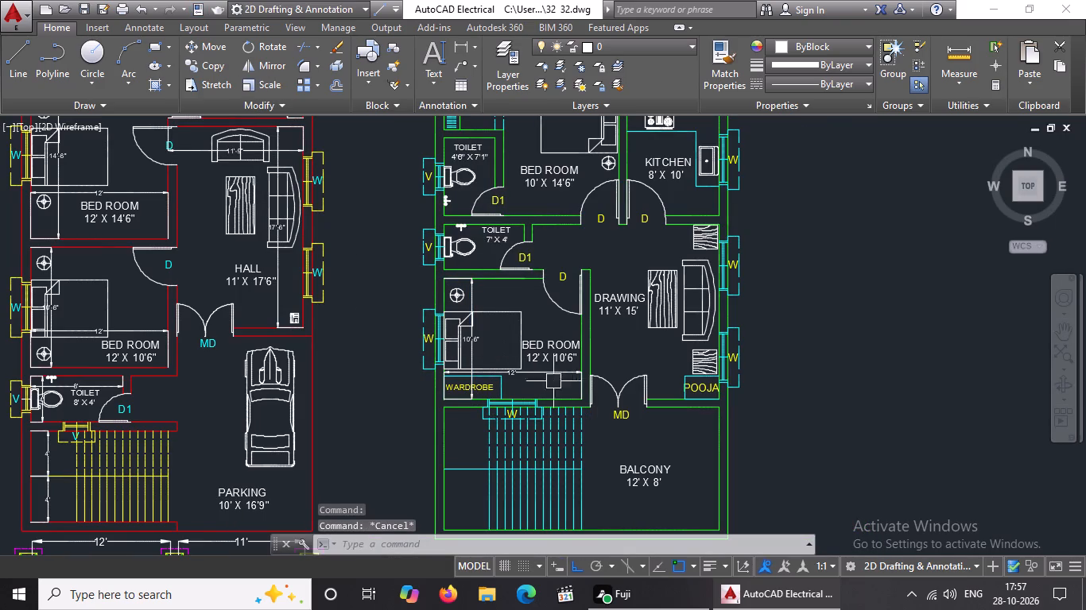
{"action": "key", "text": "Escape"}
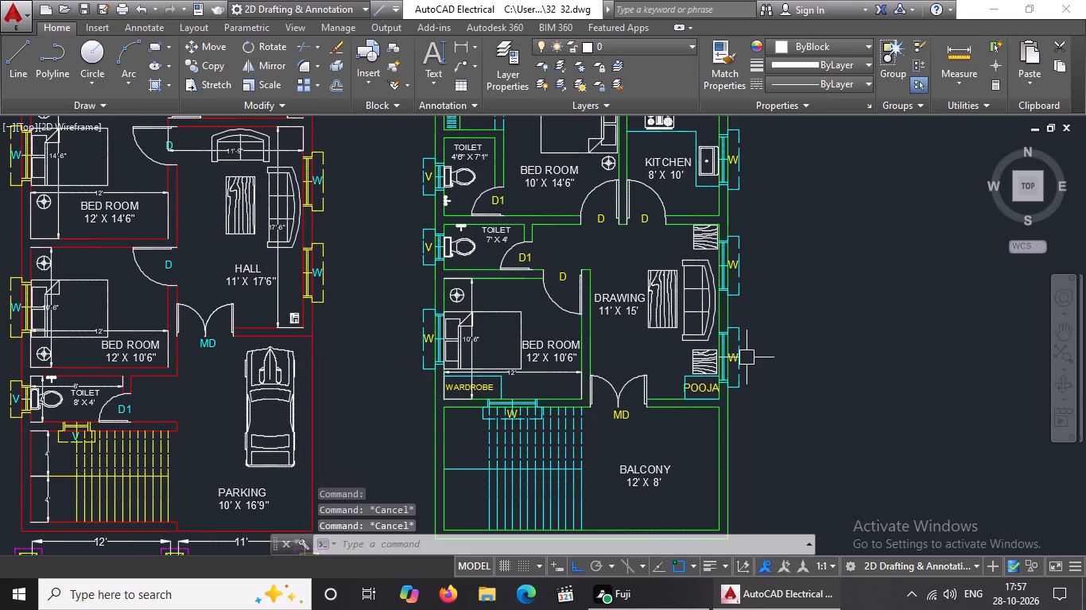
Add a vertical linear dimension in the 7' X 4' toilet, from the window wall's bottom inner corner to its top inner corner, placed across the WC.
{"action": "type", "text": "DIMLIN"}
{"action": "key", "text": "Return"}
{"action": "scroll", "coordinate": [502, 273], "scroll_direction": "up", "scroll_amount": 3}
{"action": "left_click", "coordinate": [254, 260]}
{"action": "scroll", "coordinate": [256, 260], "scroll_direction": "down", "scroll_amount": 2}
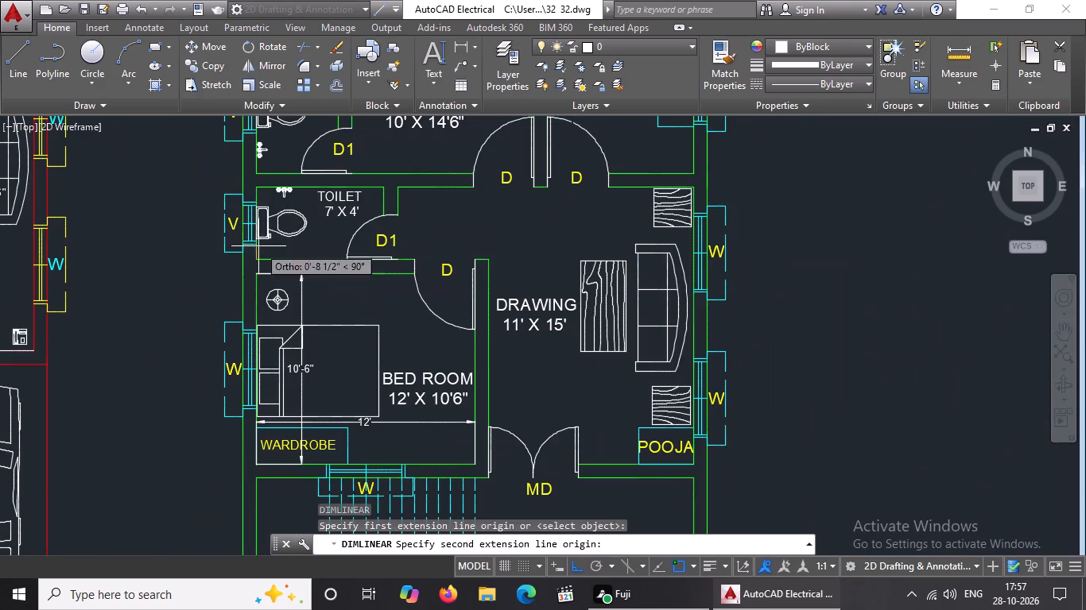
{"action": "left_click", "coordinate": [255, 187]}
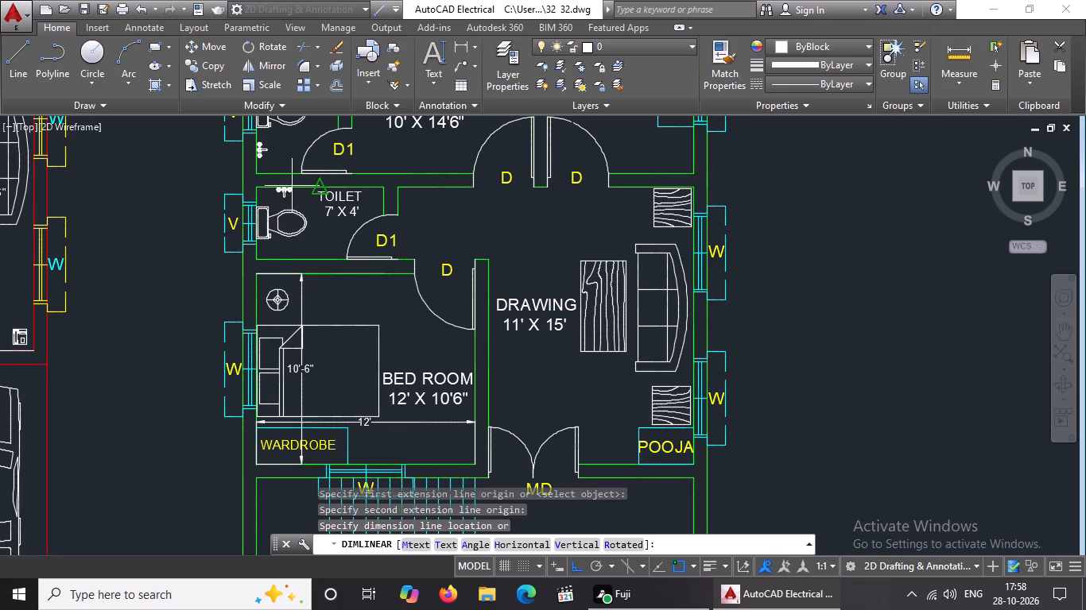
{"action": "left_click", "coordinate": [291, 189]}
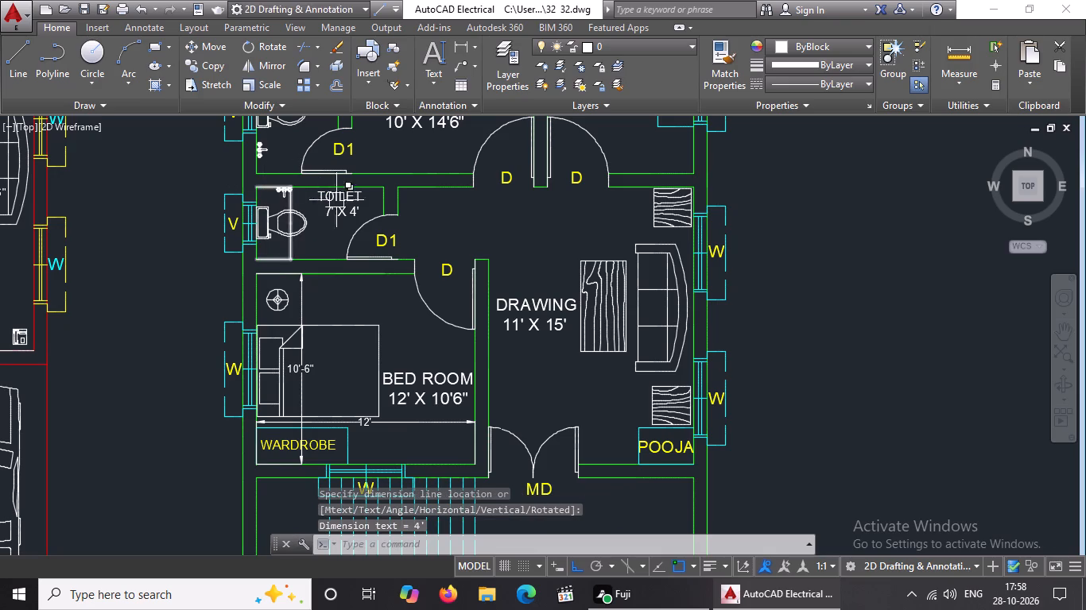
{"action": "key", "text": "Escape"}
Add a horizontal linear dimension along the 7' X 4' toilet's top wall between its inner corners, placed between the two lines of the room label.
{"action": "type", "text": "DIMLIN"}
{"action": "key", "text": "Return"}
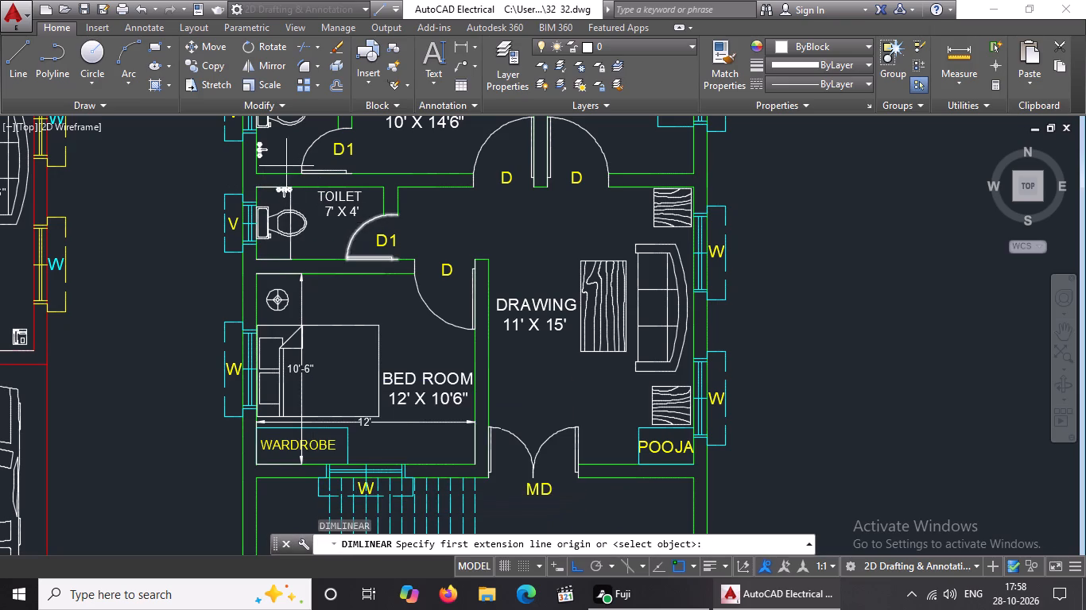
{"action": "scroll", "coordinate": [285, 166], "scroll_direction": "up", "scroll_amount": 3}
{"action": "left_click_drag", "start_coordinate": [160, 254], "coordinate": [177, 257]}
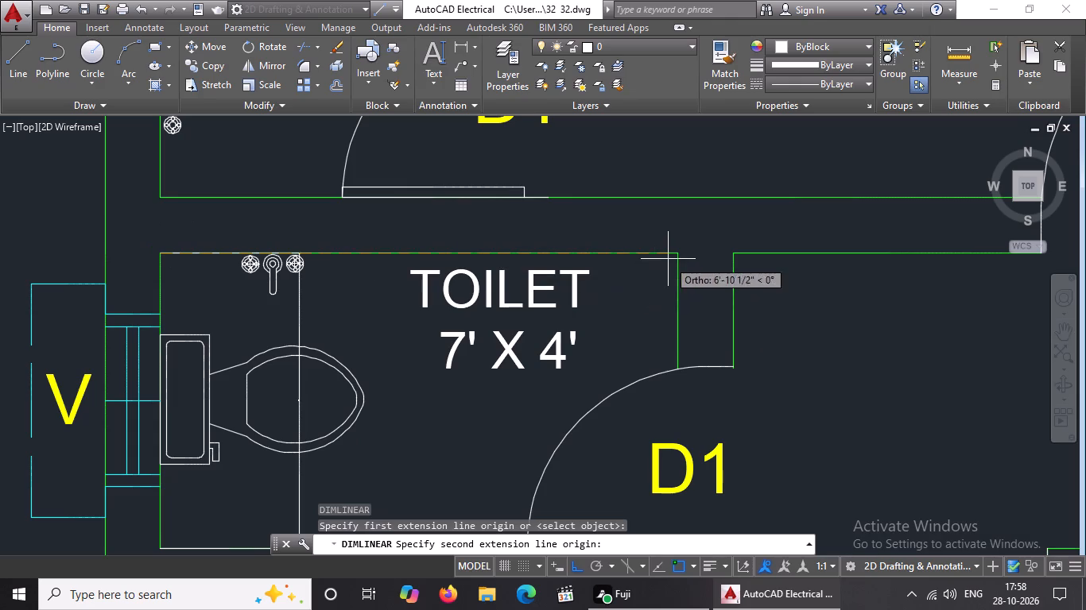
{"action": "left_click", "coordinate": [673, 253]}
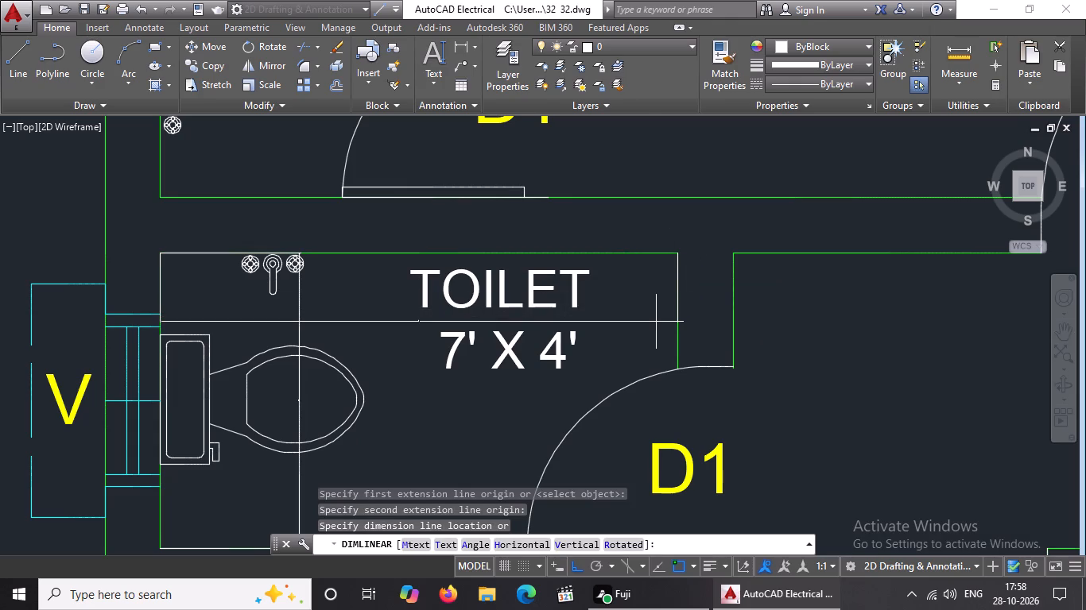
{"action": "left_click", "coordinate": [656, 322]}
Set the arrow size of the 7' X 4' toilet's vertical dimension to 5".
{"action": "scroll", "coordinate": [585, 311], "scroll_direction": "down", "scroll_amount": 3}
{"action": "left_click", "coordinate": [473, 385]}
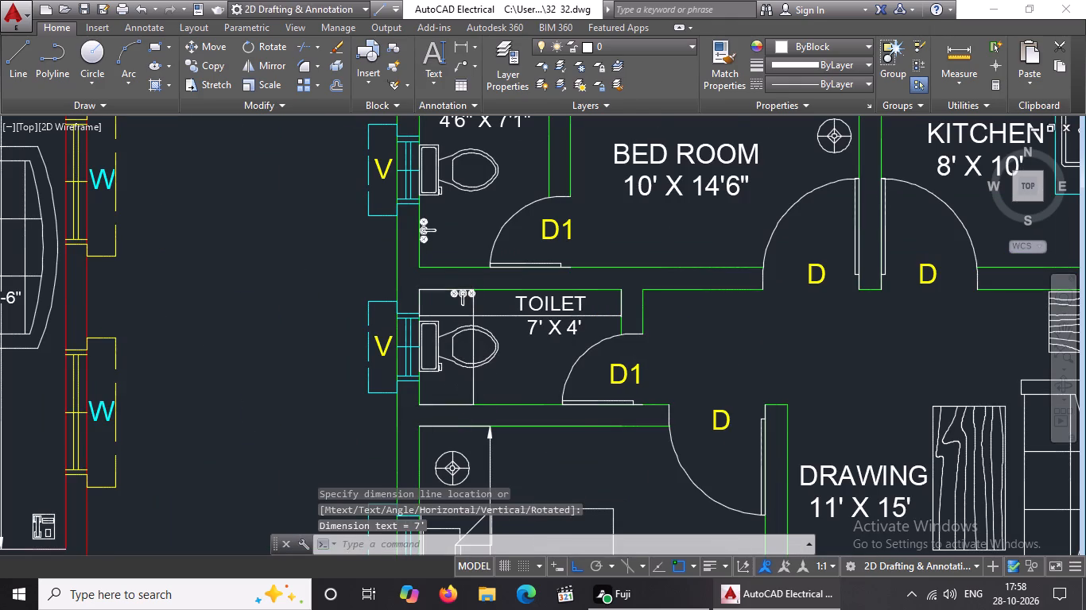
{"action": "right_click", "coordinate": [506, 375]}
{"action": "left_click", "coordinate": [544, 548]}
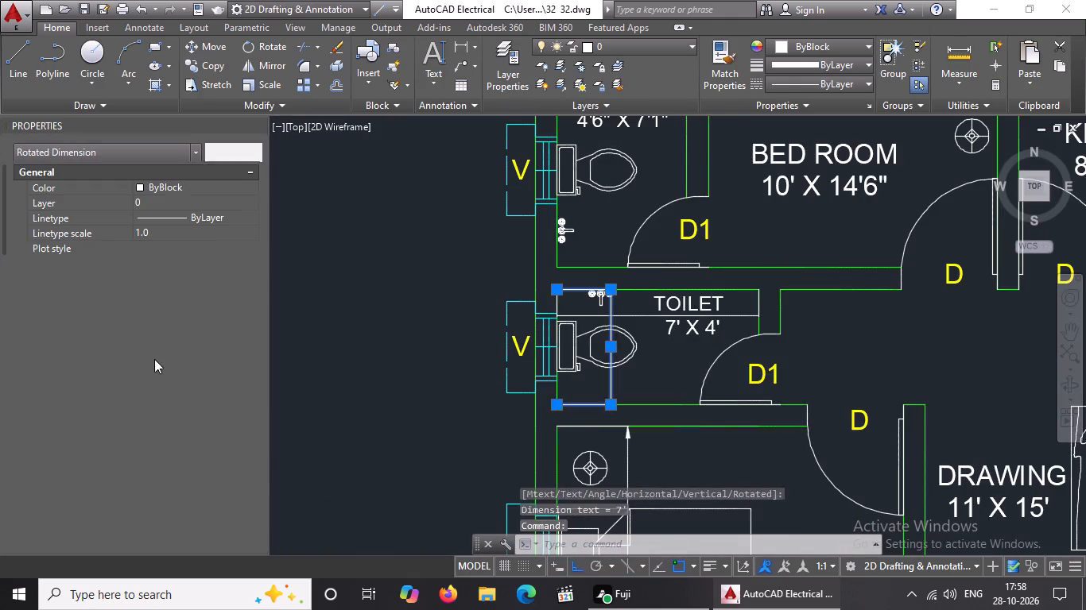
{"action": "left_click", "coordinate": [167, 418]}
{"action": "key", "text": "BackSpace"}
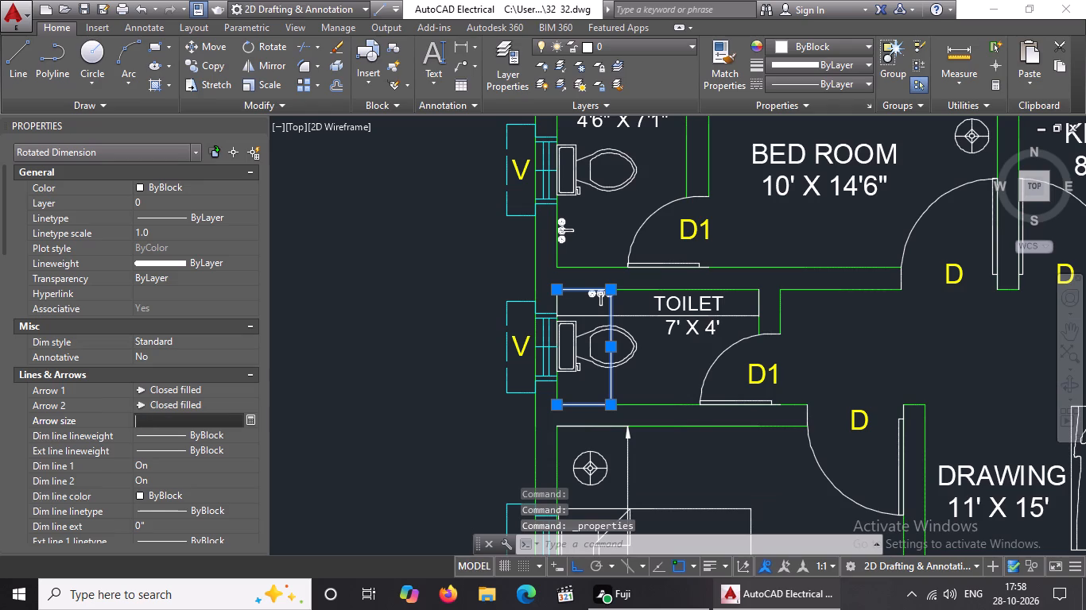
{"action": "key", "text": "BackSpace"}
{"action": "type", "text": "5\""}
{"action": "key", "text": "Return"}
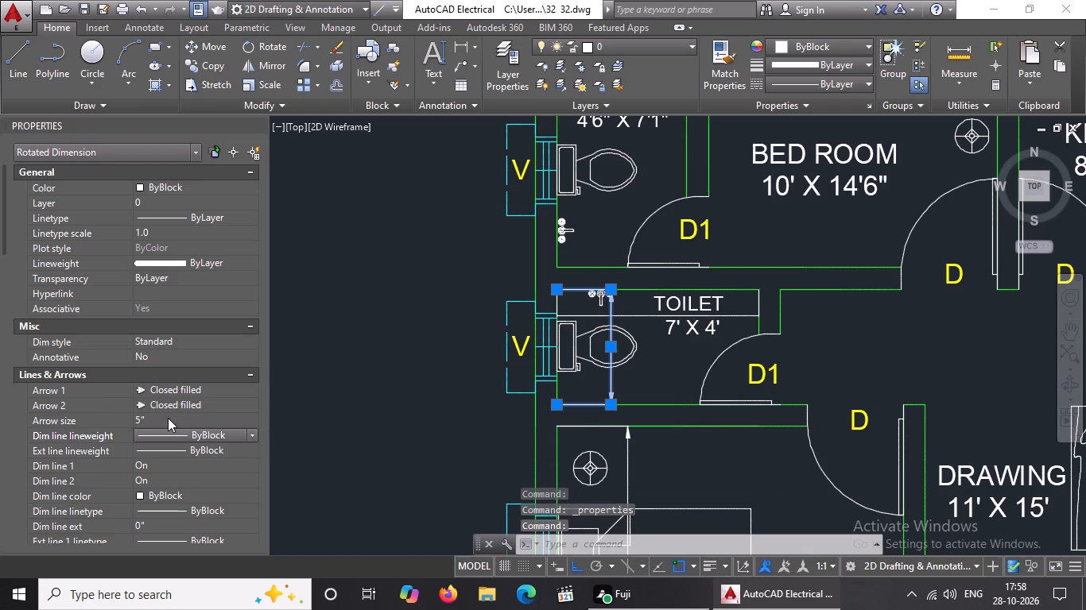
Set the text height of the 7' X 4' toilet's vertical dimension to 5".
{"action": "scroll", "coordinate": [169, 418], "scroll_direction": "down", "scroll_amount": 3}
{"action": "left_click", "coordinate": [151, 469]}
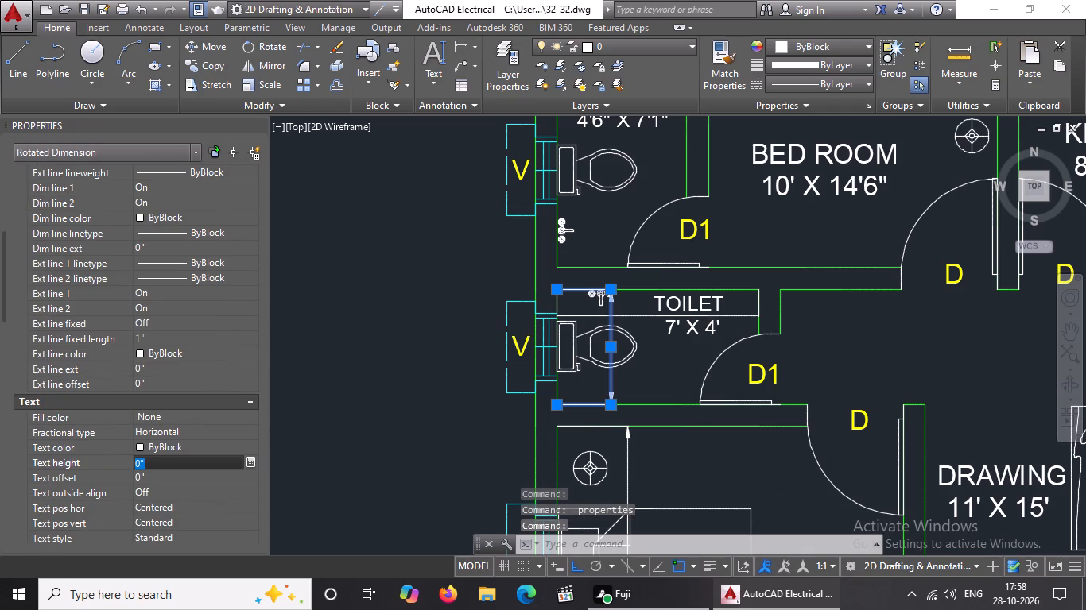
{"action": "key", "text": "BackSpace"}
{"action": "key", "text": "BackSpace"}
{"action": "key", "text": "5"}
{"action": "key", "text": "shift+quotedbl"}
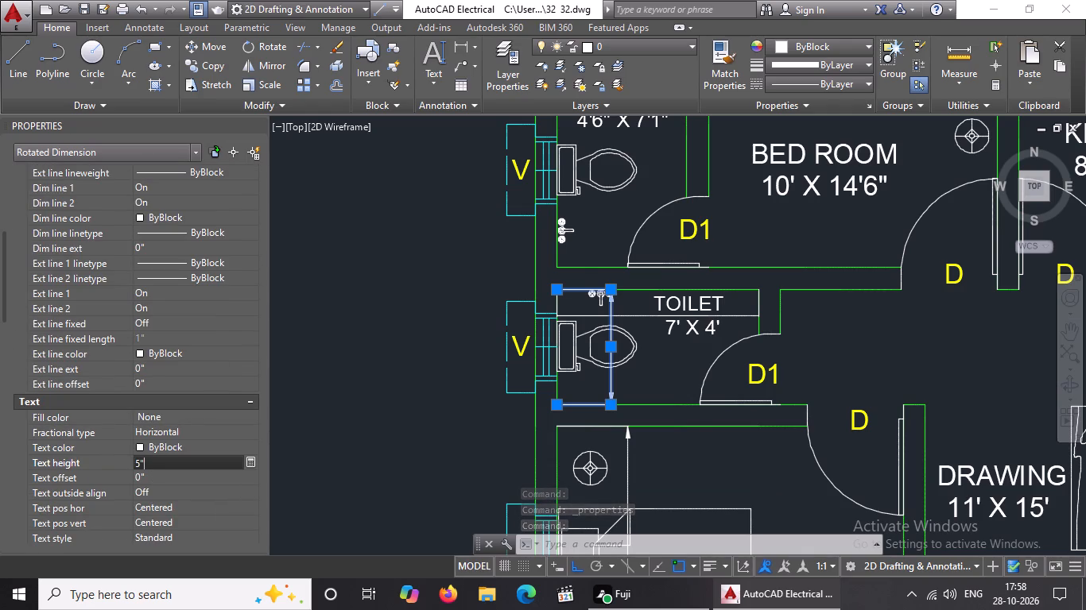
{"action": "key", "text": "Return"}
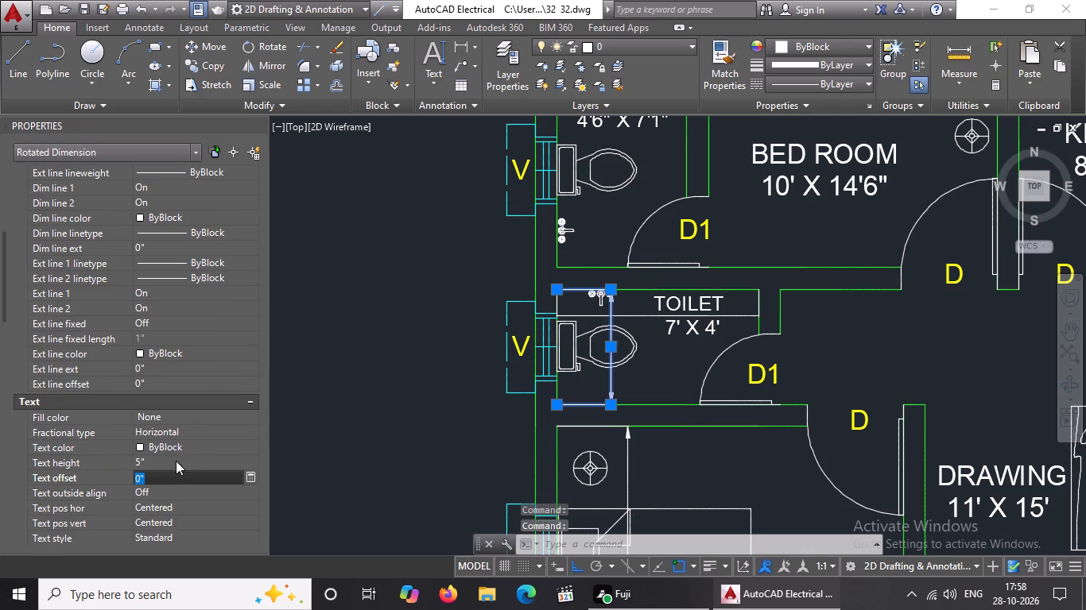
{"action": "key", "text": "Escape"}
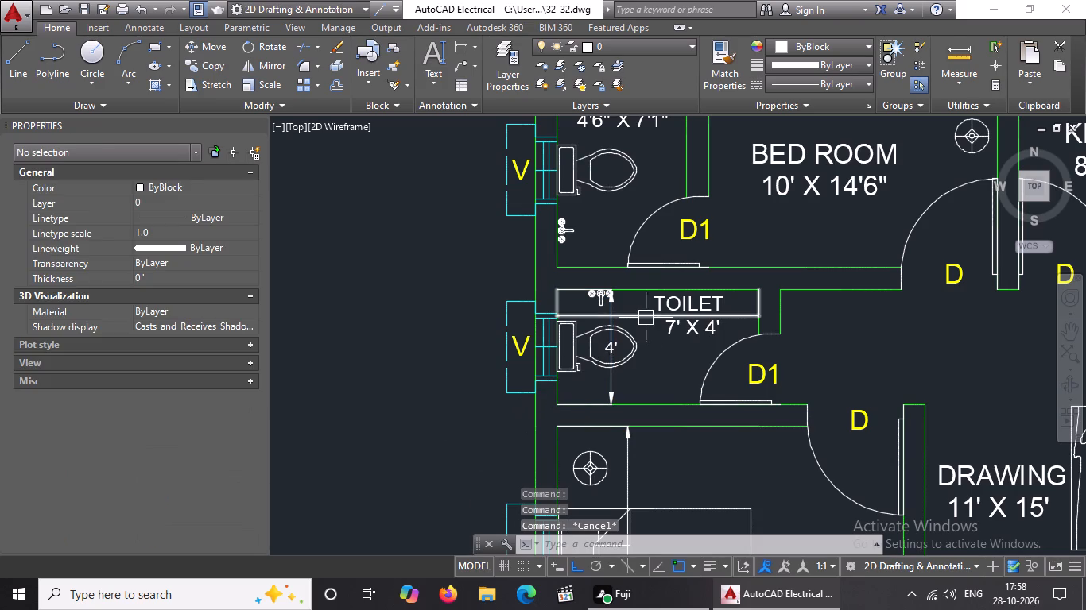
Set the arrow size of the 7' X 4' toilet's horizontal dimension to 5".
{"action": "left_click", "coordinate": [646, 319]}
{"action": "left_click", "coordinate": [158, 419]}
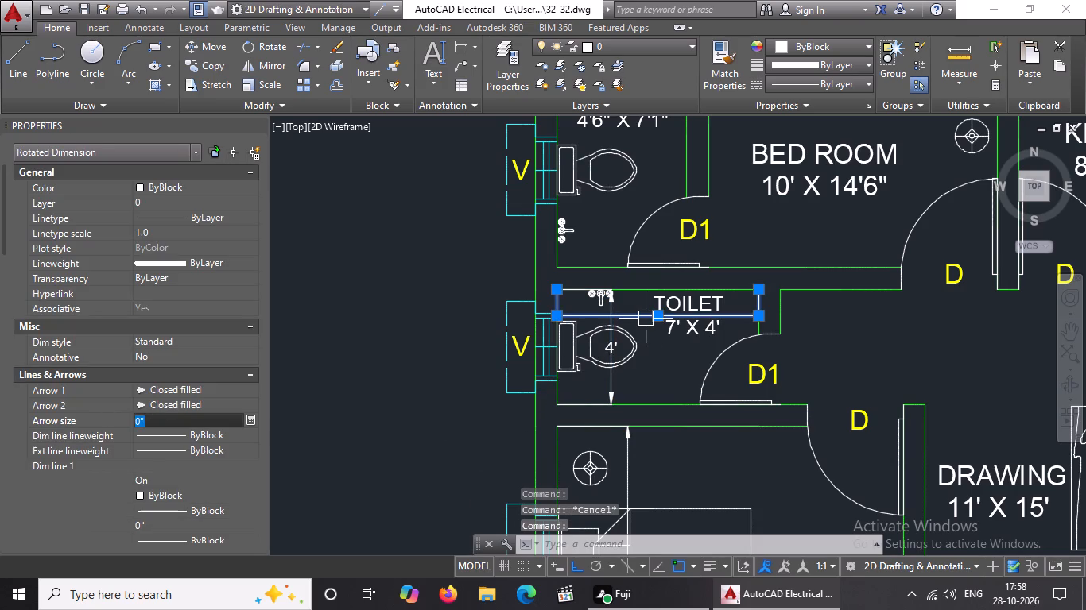
{"action": "key", "text": "BackSpace"}
{"action": "key", "text": "BackSpace"}
{"action": "key", "text": "5"}
{"action": "key", "text": "shift+quotedbl"}
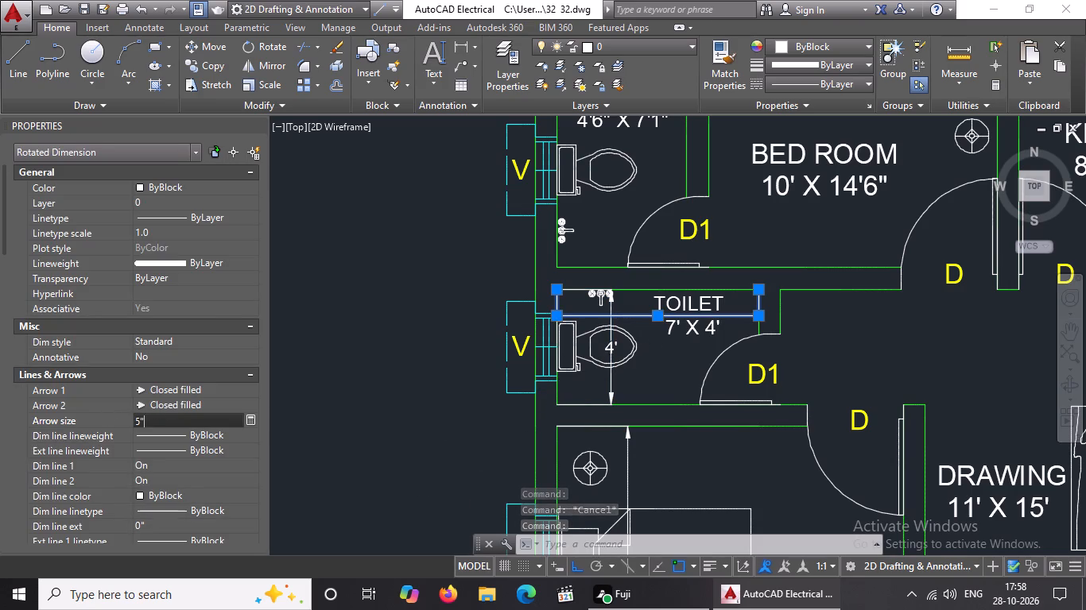
{"action": "key", "text": "Return"}
Set the text height of the 7' X 4' toilet's horizontal dimension to 5".
{"action": "scroll", "coordinate": [159, 423], "scroll_direction": "down", "scroll_amount": 3}
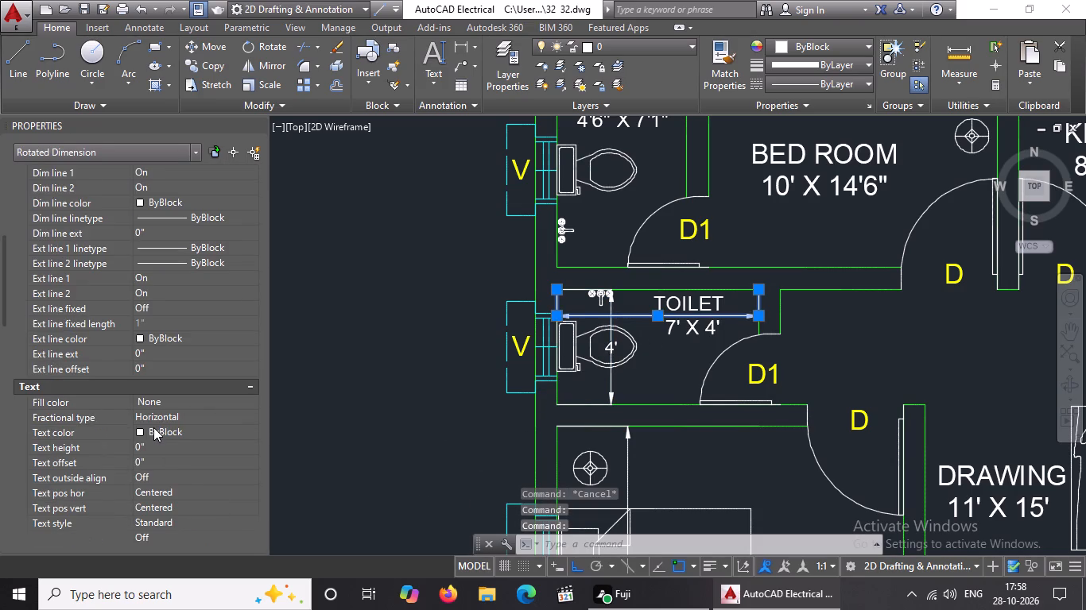
{"action": "left_click", "coordinate": [146, 451]}
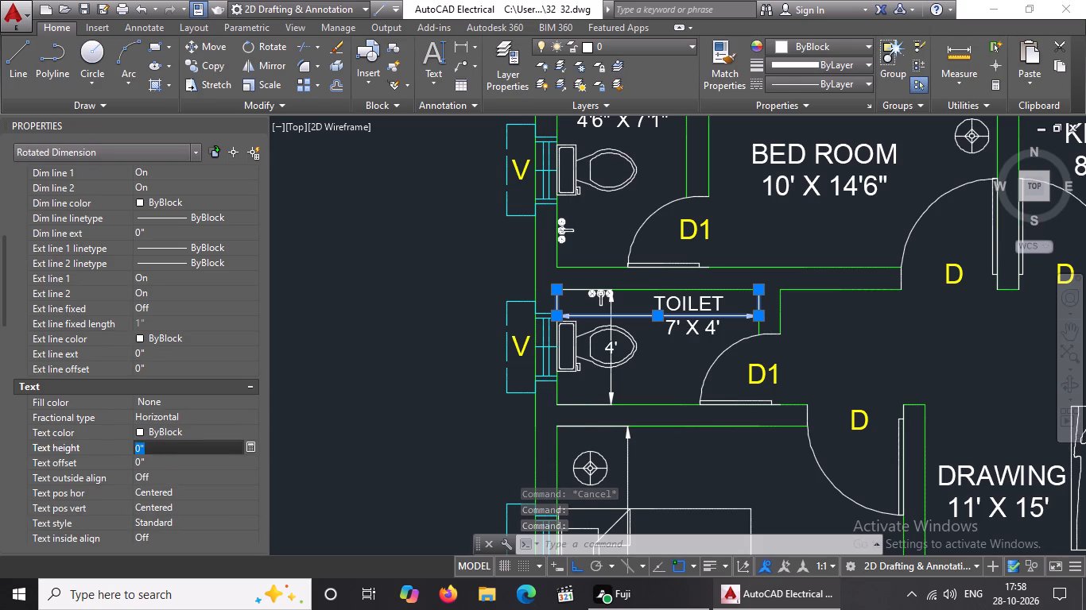
{"action": "key", "text": "BackSpace"}
{"action": "key", "text": "BackSpace"}
{"action": "type", "text": "5\""}
{"action": "key", "text": "Return"}
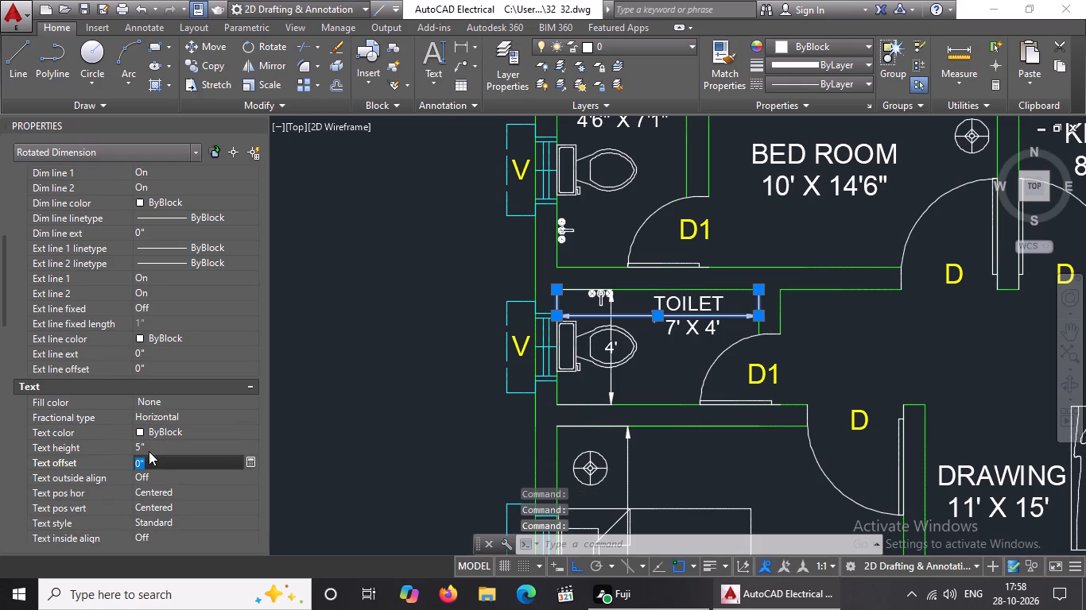
{"action": "key", "text": "Escape"}
Add a vertical linear dimension in the first floor's 4'6" X 7'1" toilet, from the window wall's bottom inner corner to its top inner corner, placed across the WC.
{"action": "scroll", "coordinate": [582, 395], "scroll_direction": "down", "scroll_amount": 3}
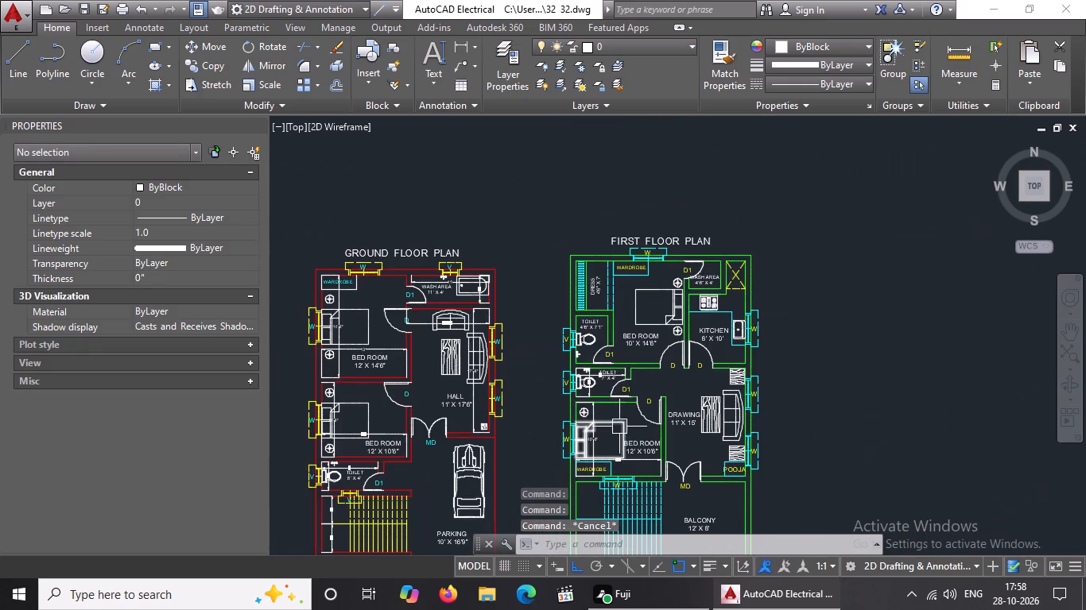
{"action": "scroll", "coordinate": [619, 431], "scroll_direction": "up", "scroll_amount": 2}
{"action": "scroll", "coordinate": [619, 432], "scroll_direction": "down", "scroll_amount": 1}
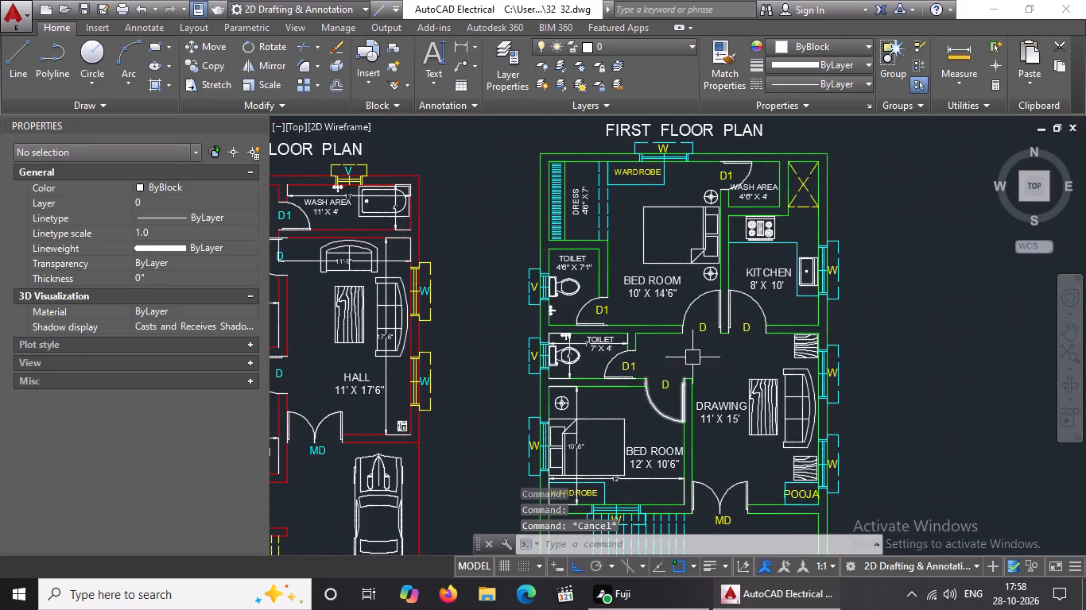
{"action": "key", "text": "Escape"}
{"action": "type", "text": "DIMLIN"}
{"action": "key", "text": "Return"}
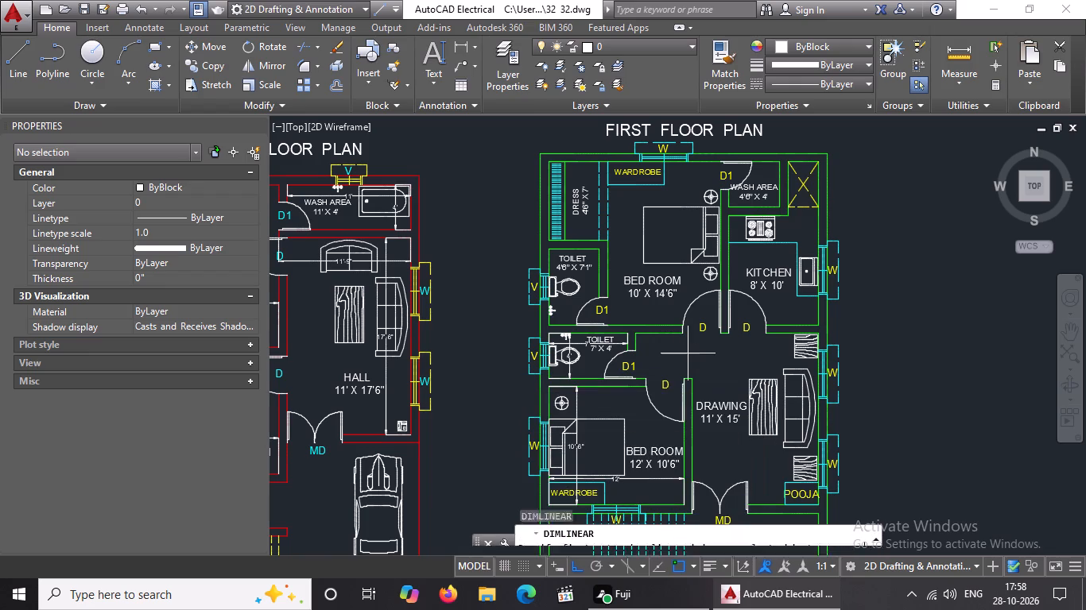
{"action": "scroll", "coordinate": [567, 295], "scroll_direction": "up", "scroll_amount": 3}
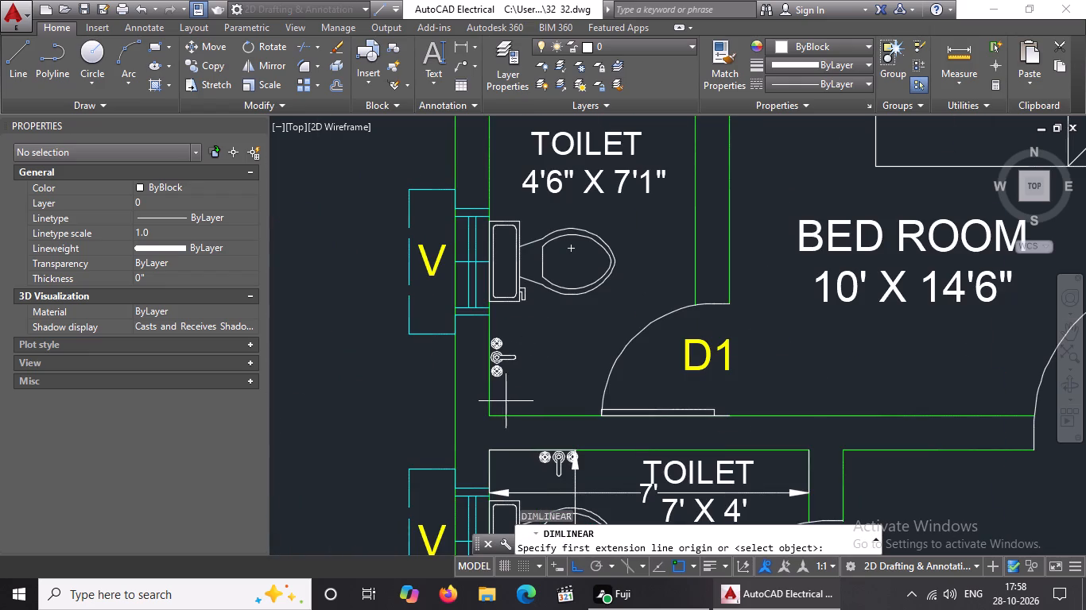
{"action": "scroll", "coordinate": [508, 399], "scroll_direction": "down", "scroll_amount": 2}
{"action": "left_click", "coordinate": [499, 402]}
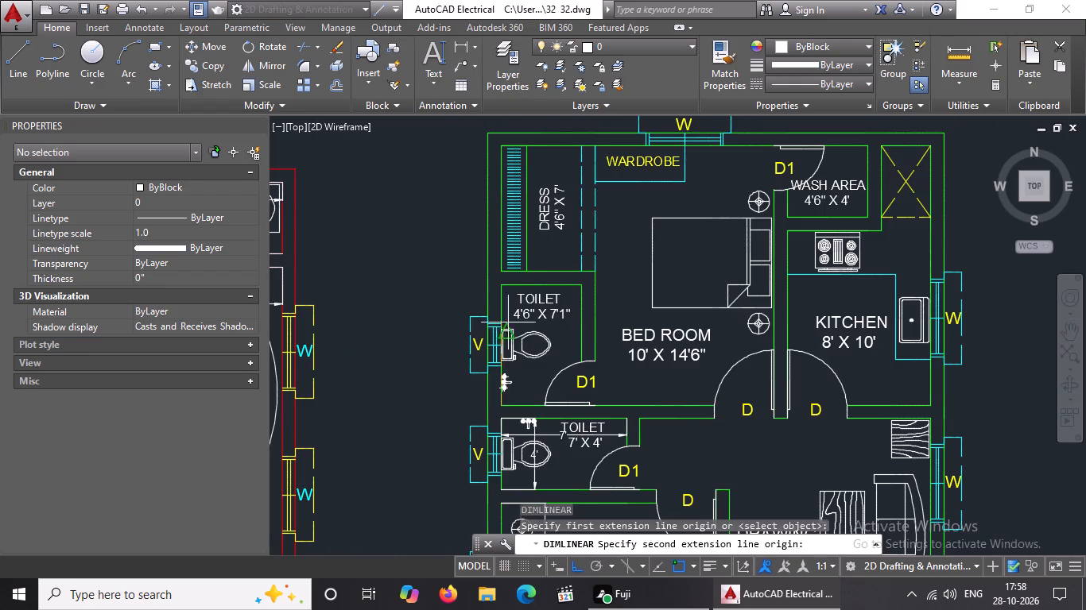
{"action": "left_click", "coordinate": [504, 290]}
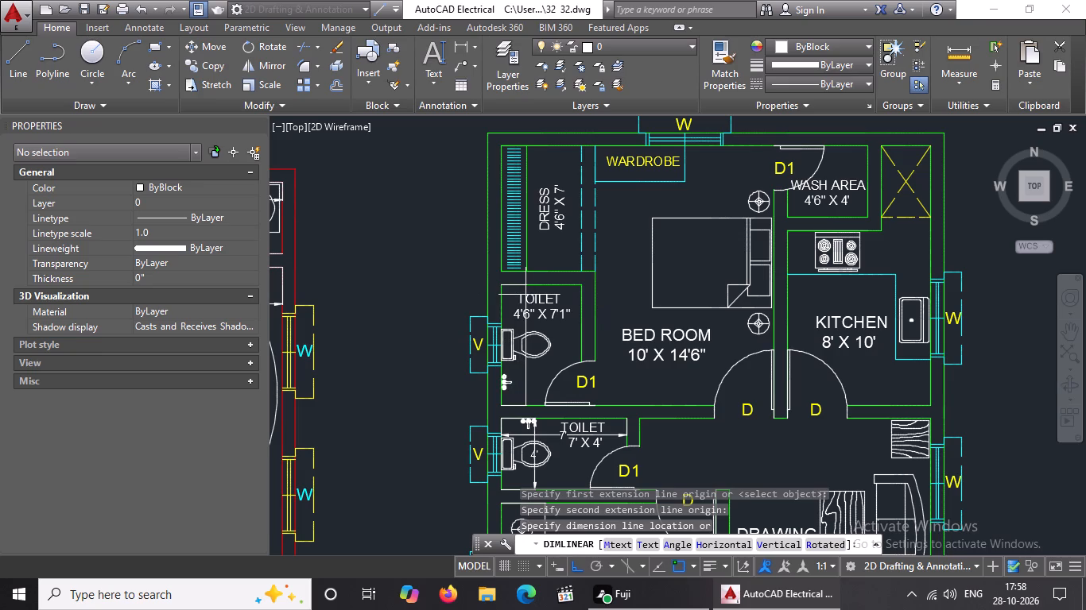
{"action": "left_click", "coordinate": [525, 295]}
Add a horizontal linear dimension in the 4'6" X 7'1" toilet between its two top inner corners, placed just below the room label.
{"action": "type", "text": "DIMLIN"}
{"action": "key", "text": "Return"}
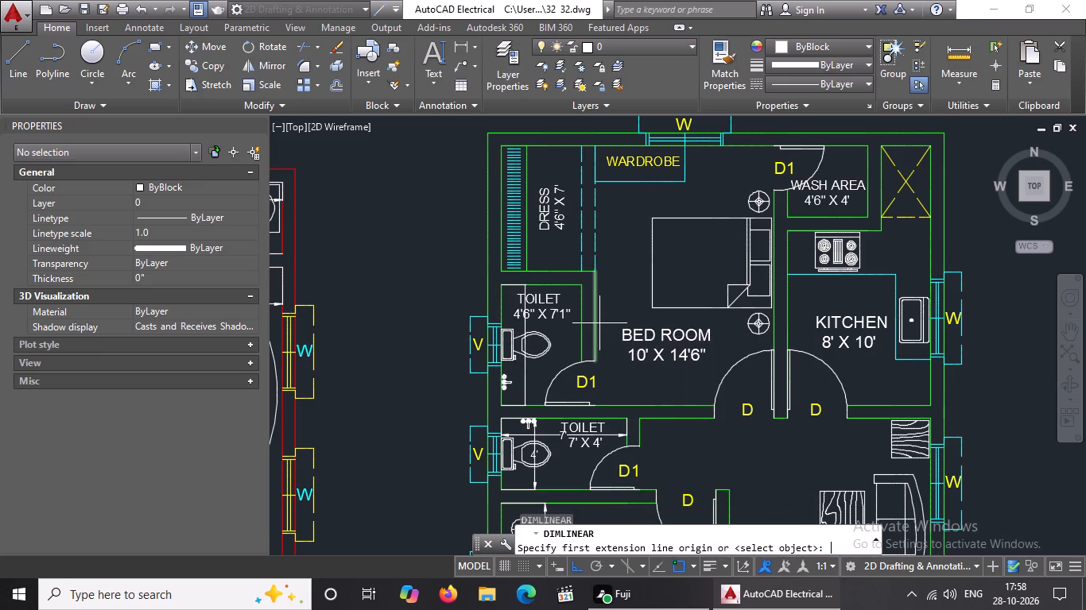
{"action": "scroll", "coordinate": [579, 301], "scroll_direction": "up", "scroll_amount": 2}
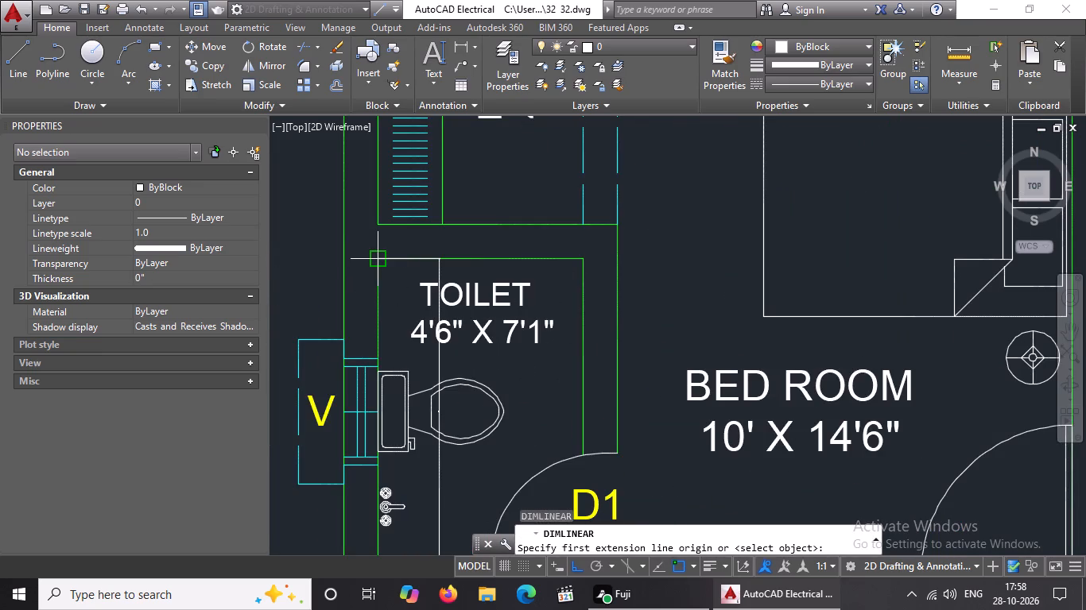
{"action": "left_click_drag", "start_coordinate": [378, 258], "coordinate": [391, 258]}
{"action": "left_click", "coordinate": [584, 260]}
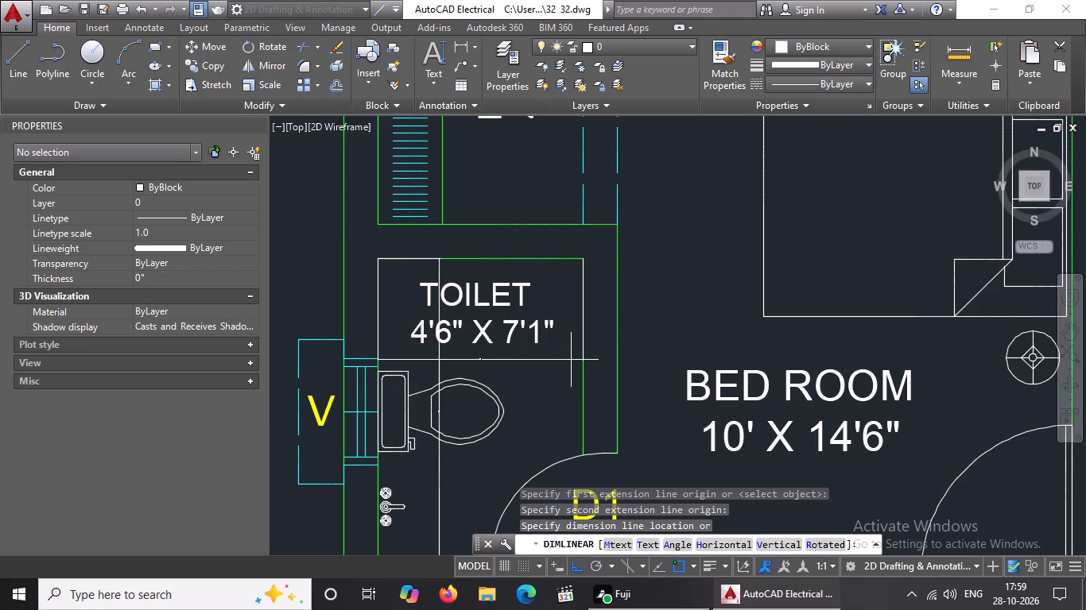
{"action": "left_click", "coordinate": [571, 361]}
{"action": "key", "text": "Escape"}
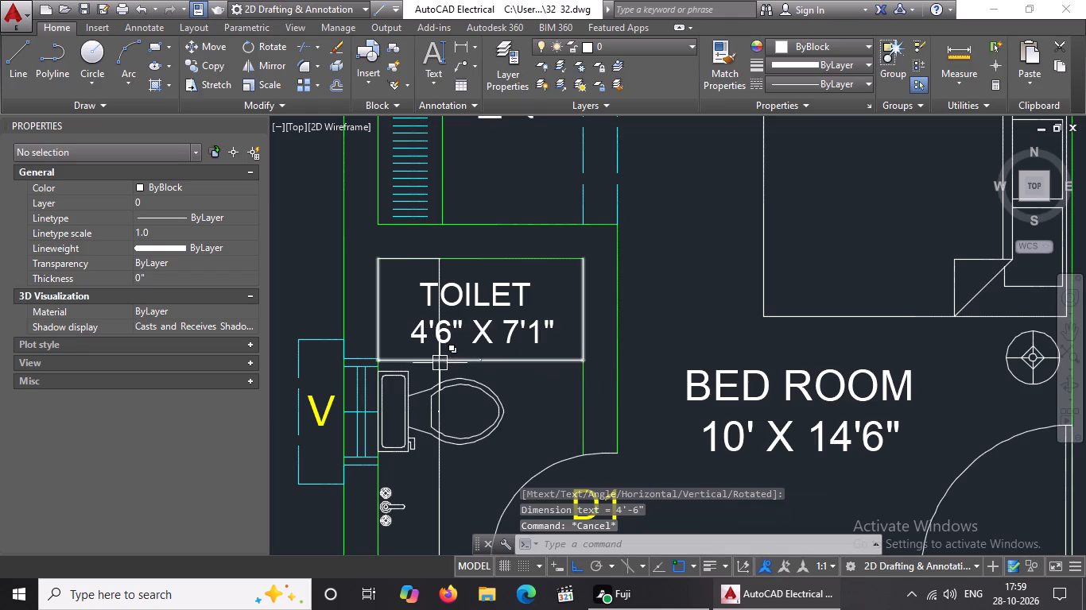
Set the arrow size of the 4'6" X 7'1" toilet's horizontal dimension to 5".
{"action": "left_click", "coordinate": [496, 359]}
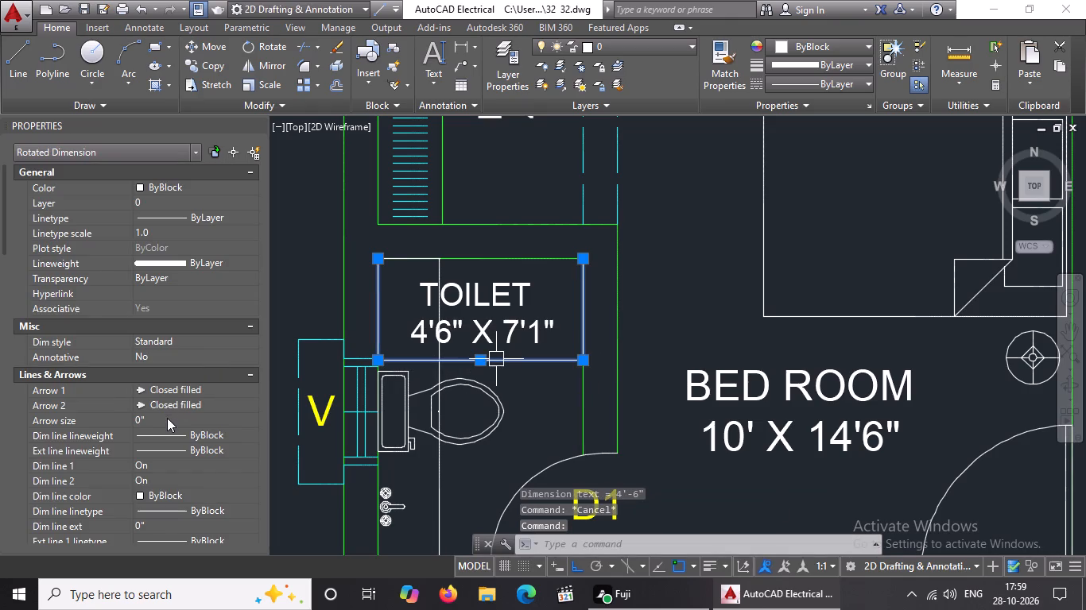
{"action": "left_click", "coordinate": [167, 418]}
{"action": "key", "text": "BackSpace"}
{"action": "key", "text": "BackSpace"}
{"action": "type", "text": "5\""}
{"action": "key", "text": "Return"}
Set the text height of the 4'6" X 7'1" toilet's horizontal dimension to 5".
{"action": "scroll", "coordinate": [165, 423], "scroll_direction": "down", "scroll_amount": 3}
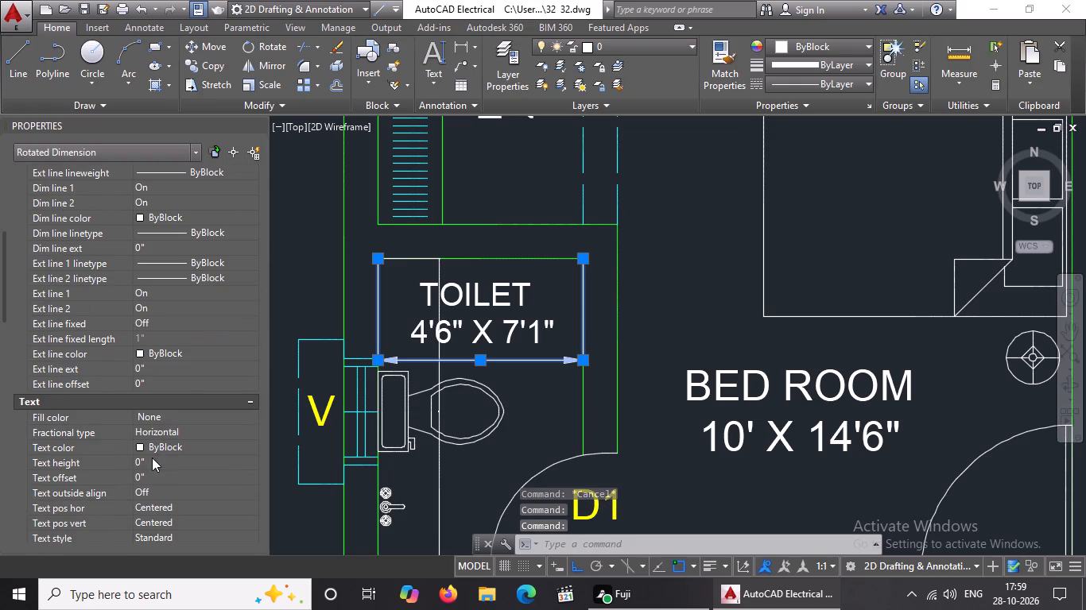
{"action": "left_click", "coordinate": [156, 465]}
{"action": "key", "text": "BackSpace"}
{"action": "key", "text": "BackSpace"}
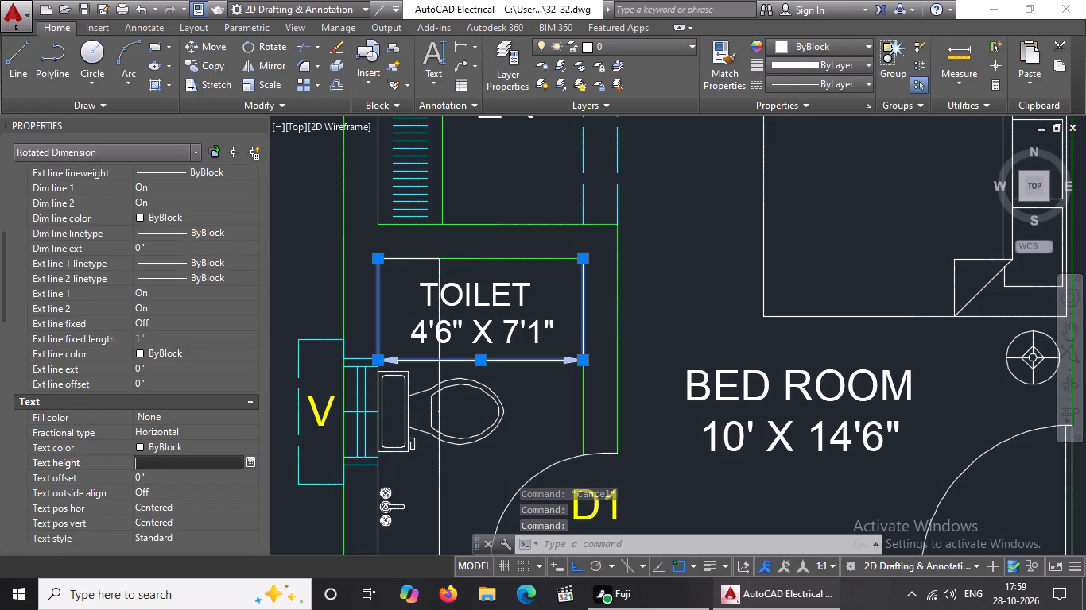
{"action": "type", "text": "5\""}
{"action": "key", "text": "Return"}
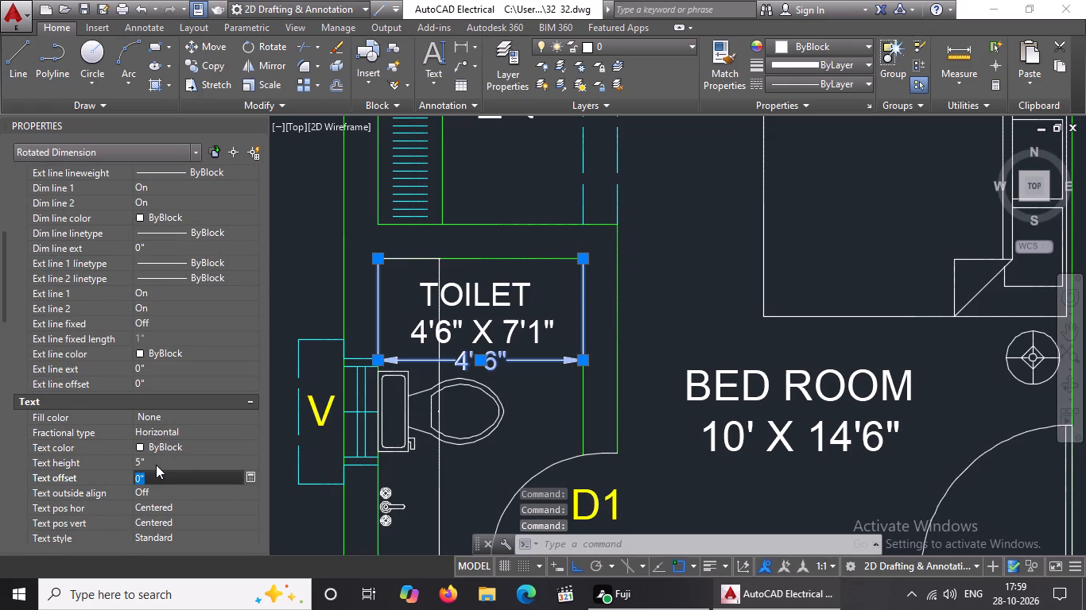
{"action": "scroll", "coordinate": [177, 454], "scroll_direction": "down", "scroll_amount": 3}
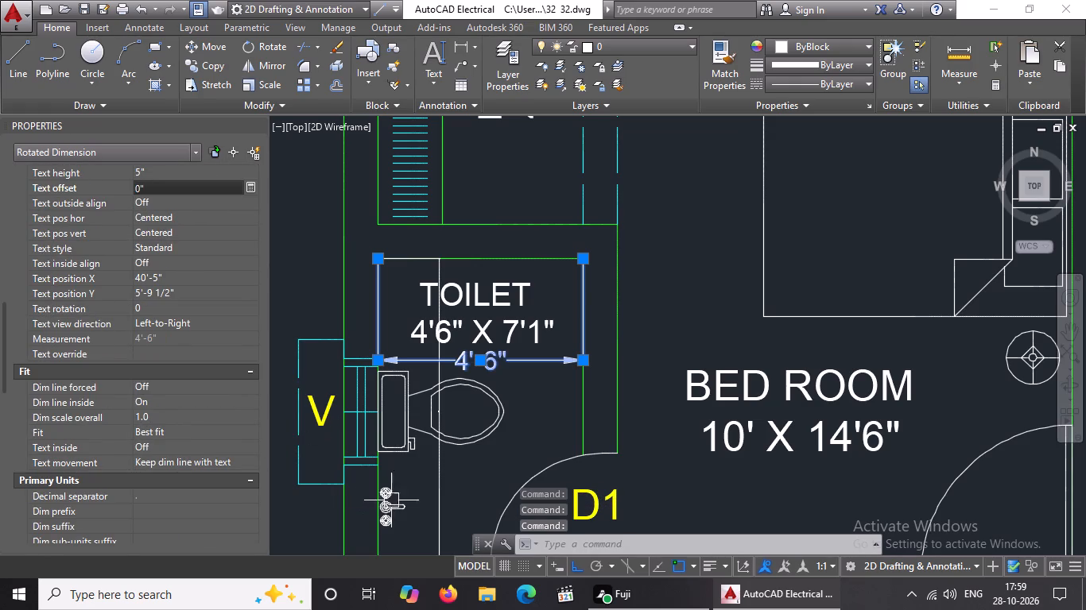
{"action": "key", "text": "Escape"}
Set the arrow size of the 4'6" X 7'1" toilet's vertical dimension to 5".
{"action": "left_click", "coordinate": [437, 492]}
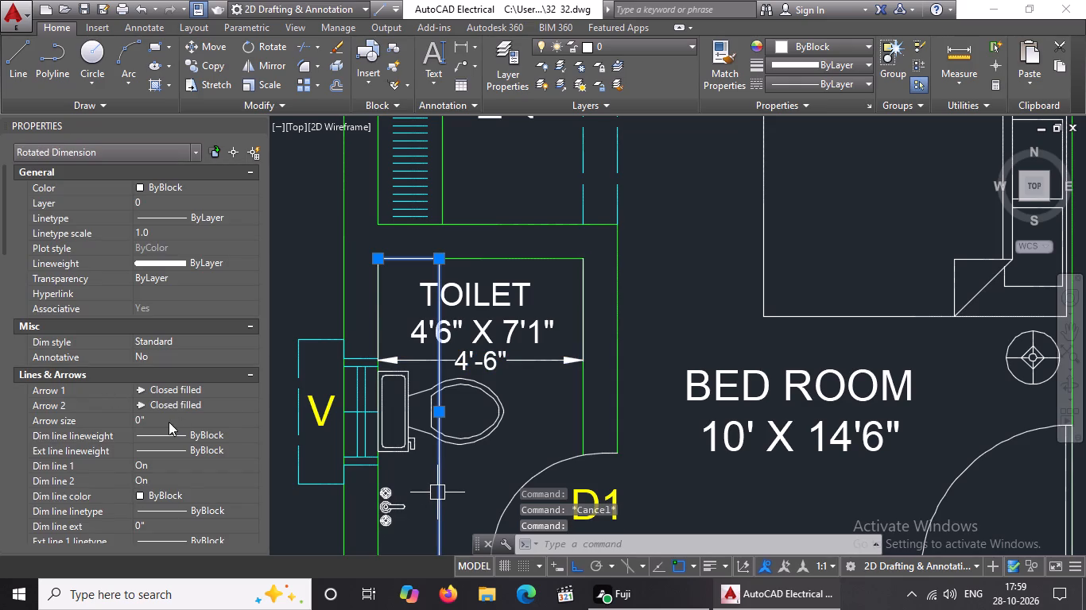
{"action": "left_click", "coordinate": [169, 422]}
{"action": "key", "text": "BackSpace"}
{"action": "key", "text": "BackSpace"}
{"action": "type", "text": "5\""}
{"action": "key", "text": "Return"}
{"action": "left_click", "coordinate": [169, 422]}
Set the text height of the 4'6" X 7'1" toilet's vertical dimension to 5".
{"action": "scroll", "coordinate": [169, 422], "scroll_direction": "down", "scroll_amount": 2}
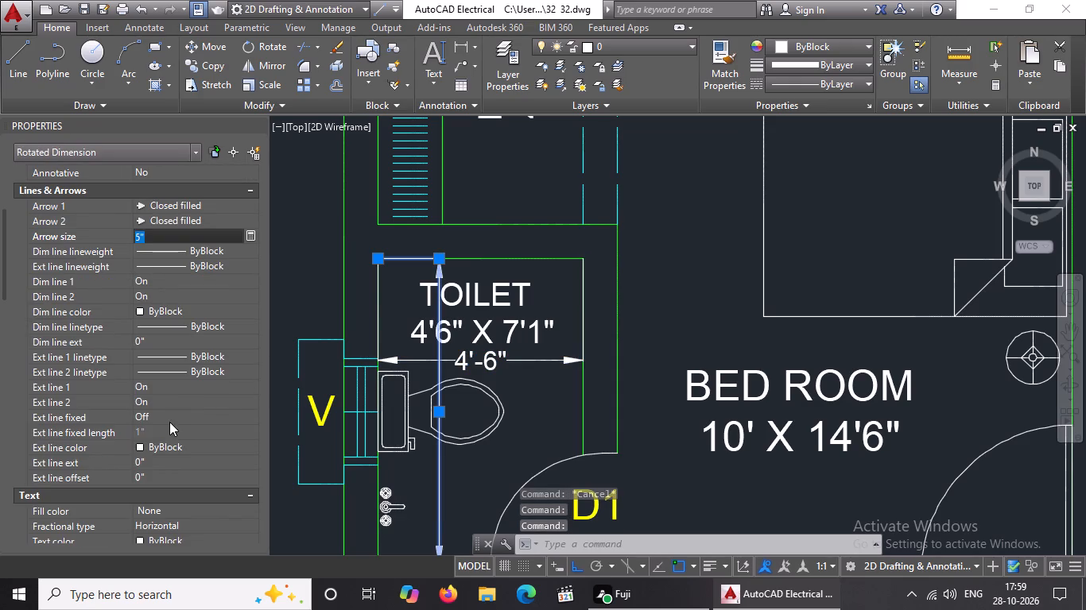
{"action": "scroll", "coordinate": [184, 488], "scroll_direction": "down", "scroll_amount": 2}
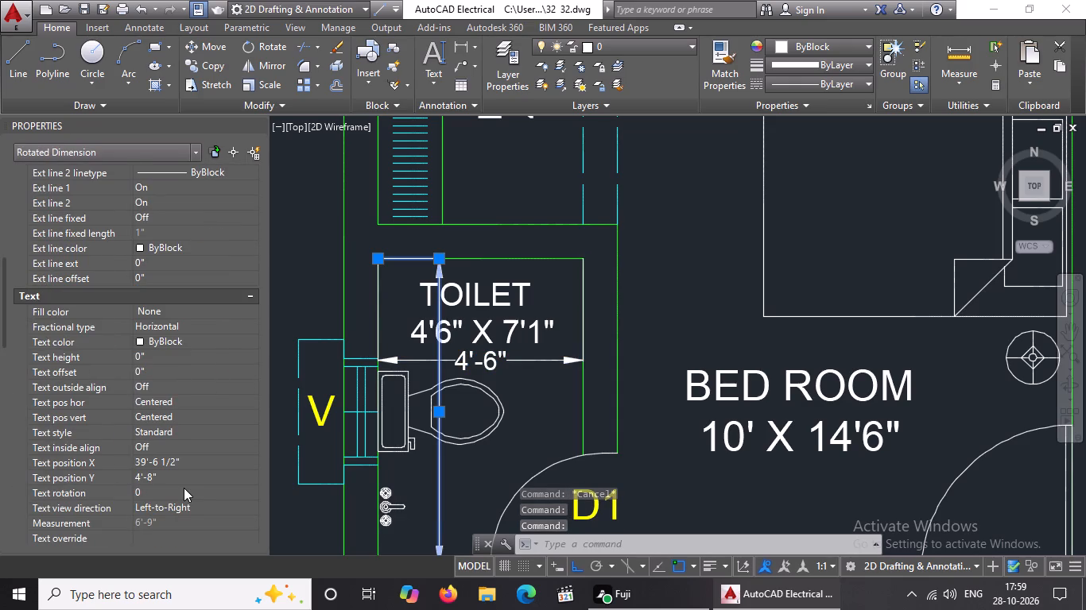
{"action": "left_click", "coordinate": [150, 349]}
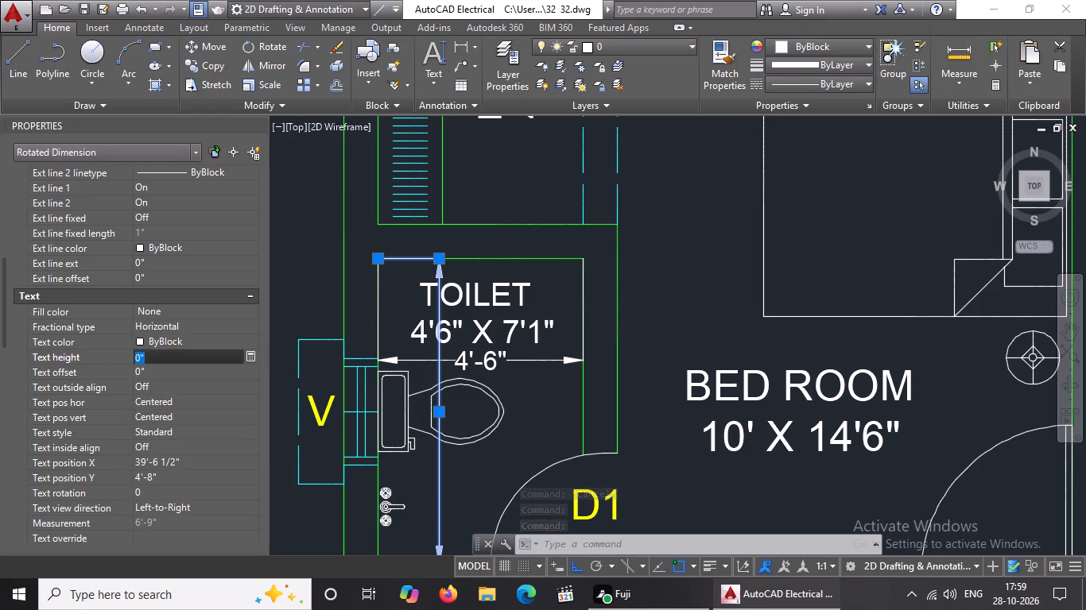
{"action": "key", "text": "BackSpace"}
{"action": "key", "text": "BackSpace"}
{"action": "type", "text": "5\""}
{"action": "key", "text": "Return"}
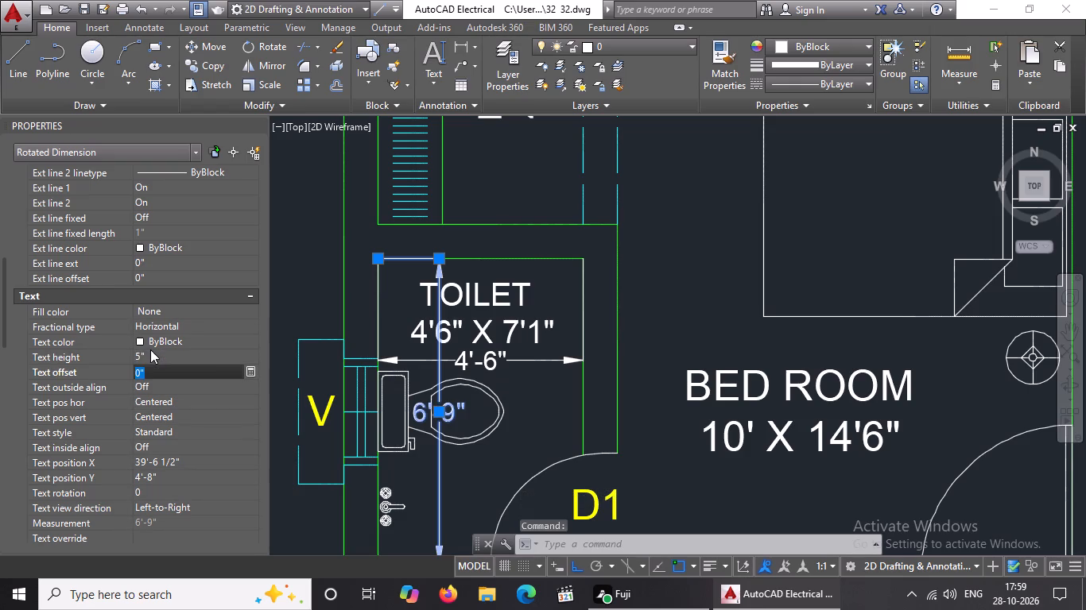
{"action": "key", "text": "Escape"}
{"action": "key", "text": "Escape"}
Add a horizontal linear dimension across the first floor's 10' X 14'6" bedroom, from the wardrobe's dress-side top corner to door D1's wall, placed just below the WARDROBE label.
{"action": "scroll", "coordinate": [495, 426], "scroll_direction": "down", "scroll_amount": 3}
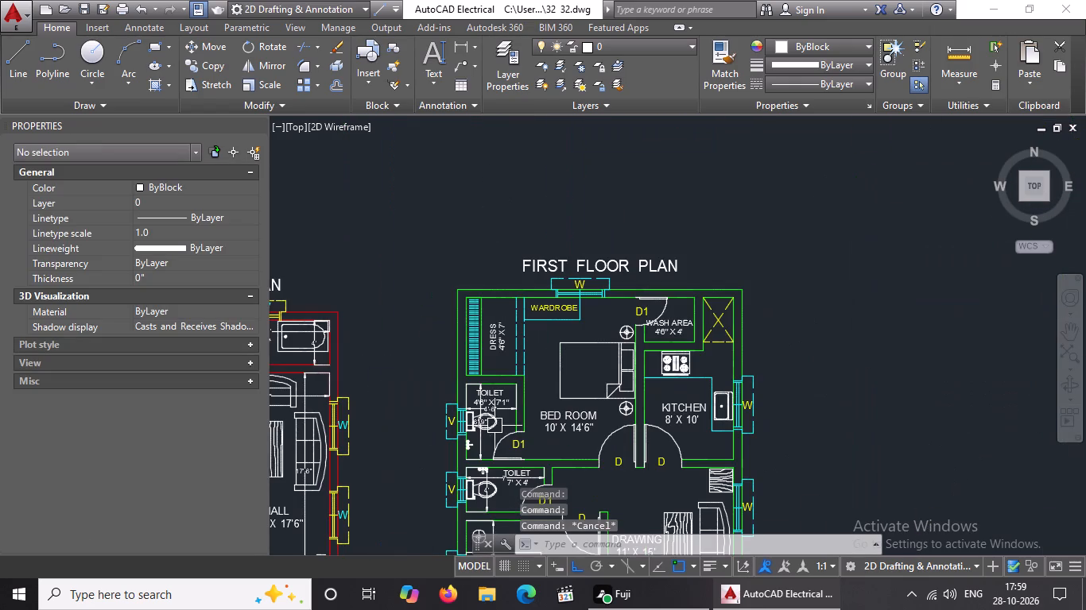
{"action": "scroll", "coordinate": [543, 370], "scroll_direction": "up", "scroll_amount": 2}
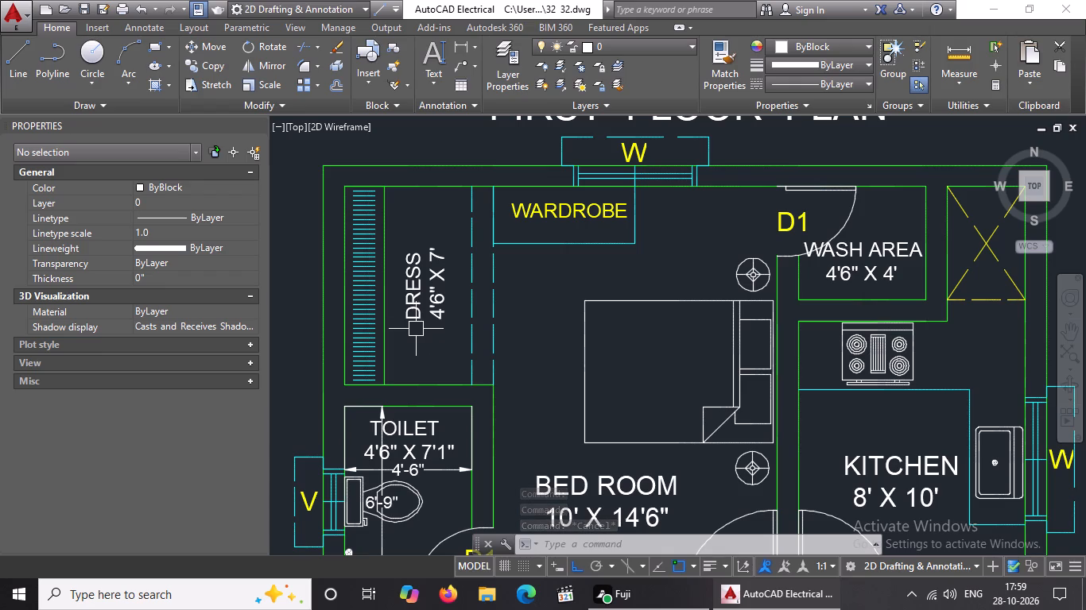
{"action": "key", "text": "Escape"}
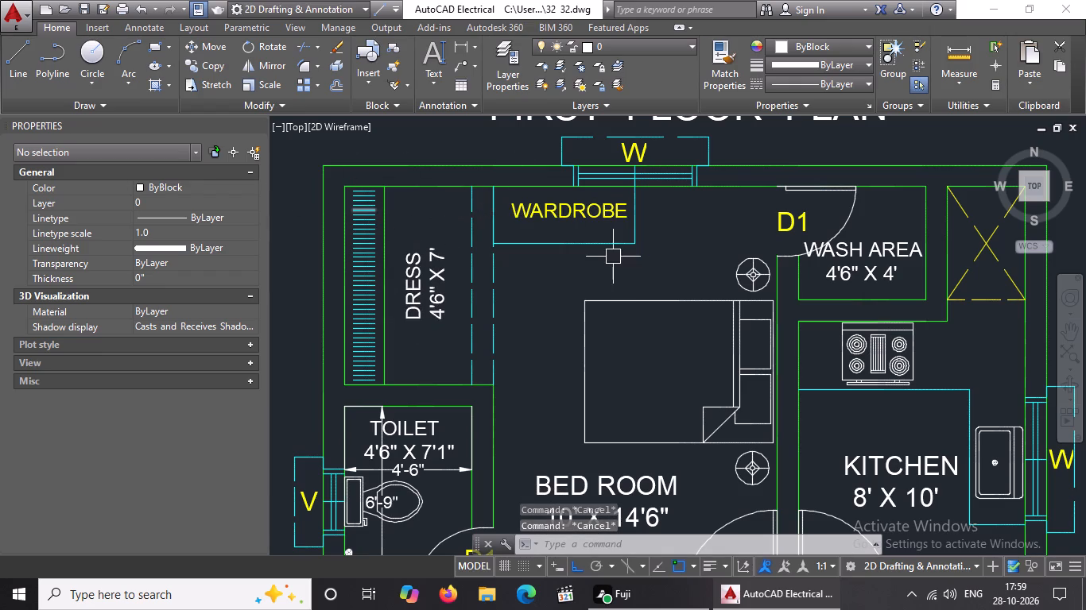
{"action": "key", "text": "d"}
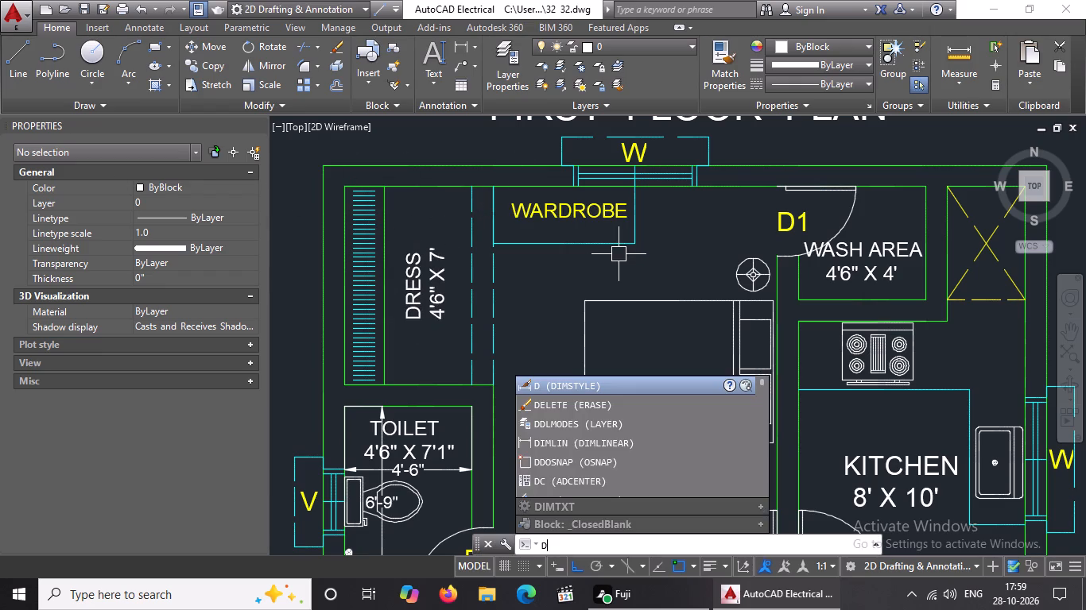
{"action": "scroll", "coordinate": [619, 254], "scroll_direction": "down", "scroll_amount": 4}
{"action": "scroll", "coordinate": [643, 267], "scroll_direction": "up", "scroll_amount": 2}
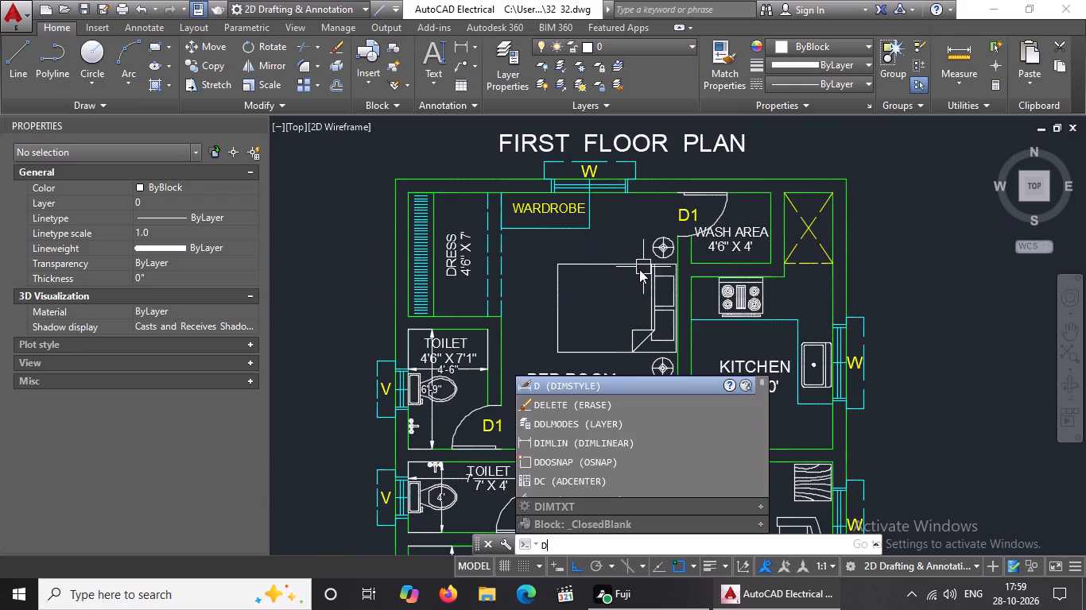
{"action": "key", "text": "Escape"}
{"action": "type", "text": "DIMLIN"}
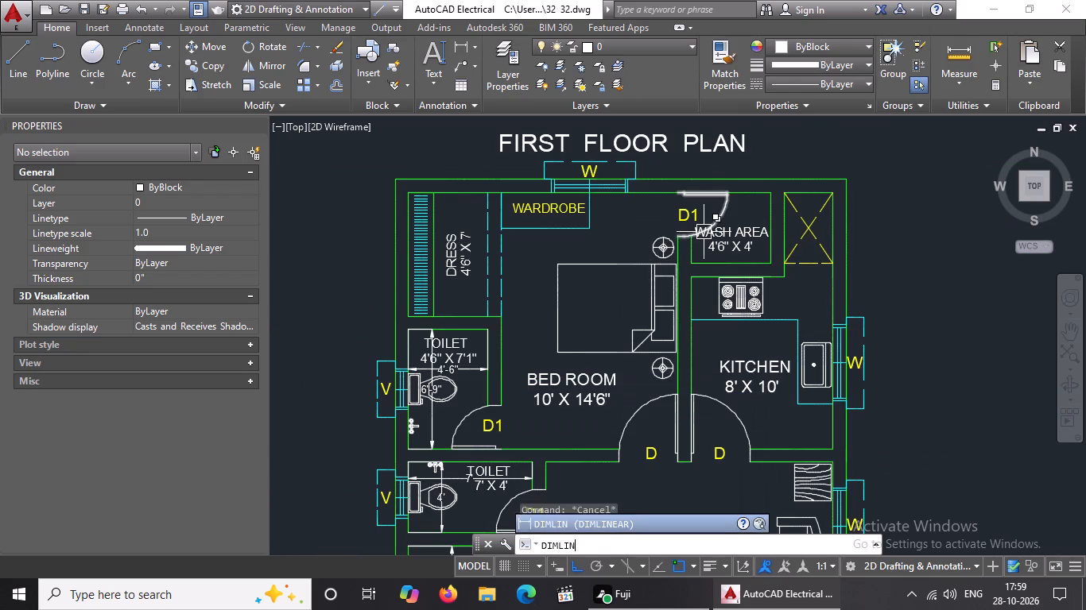
{"action": "key", "text": "Return"}
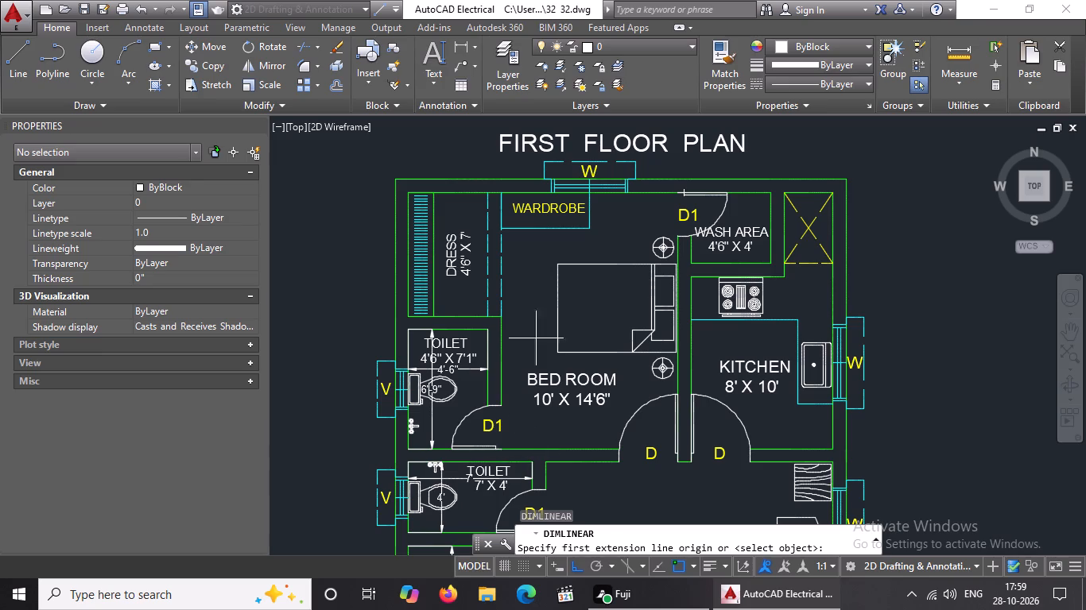
{"action": "left_click", "coordinate": [501, 194]}
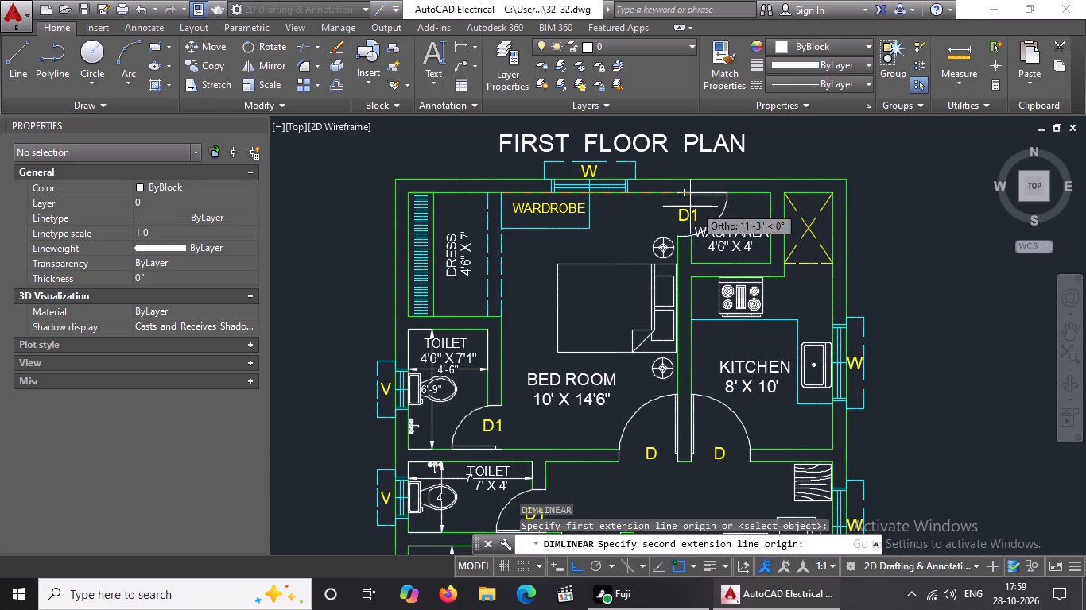
{"action": "scroll", "coordinate": [676, 195], "scroll_direction": "up", "scroll_amount": 3}
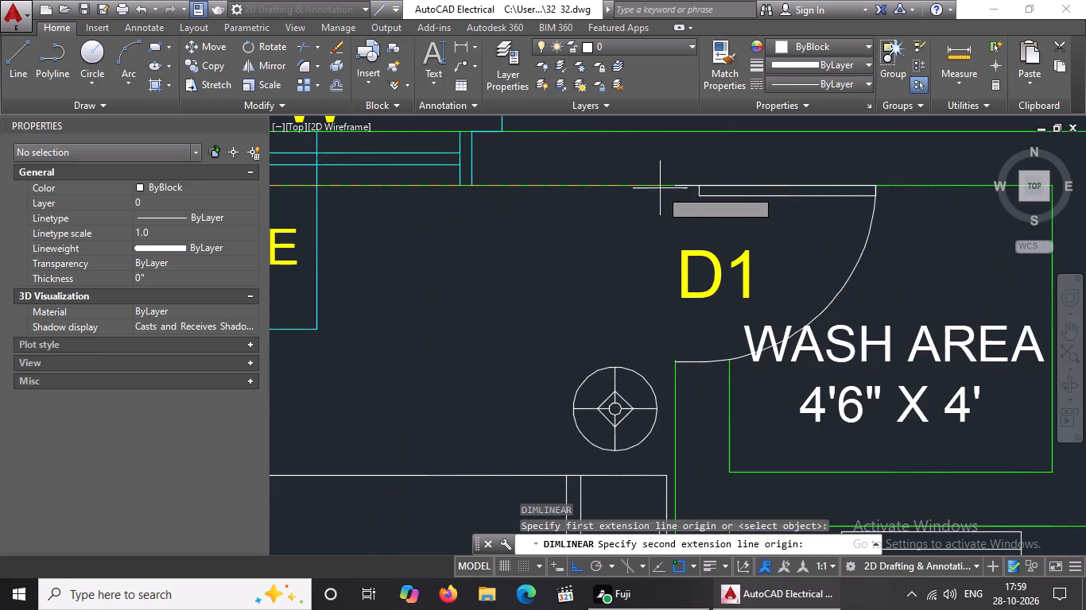
{"action": "left_click_drag", "start_coordinate": [674, 187], "coordinate": [672, 195]}
{"action": "scroll", "coordinate": [642, 250], "scroll_direction": "down", "scroll_amount": 2}
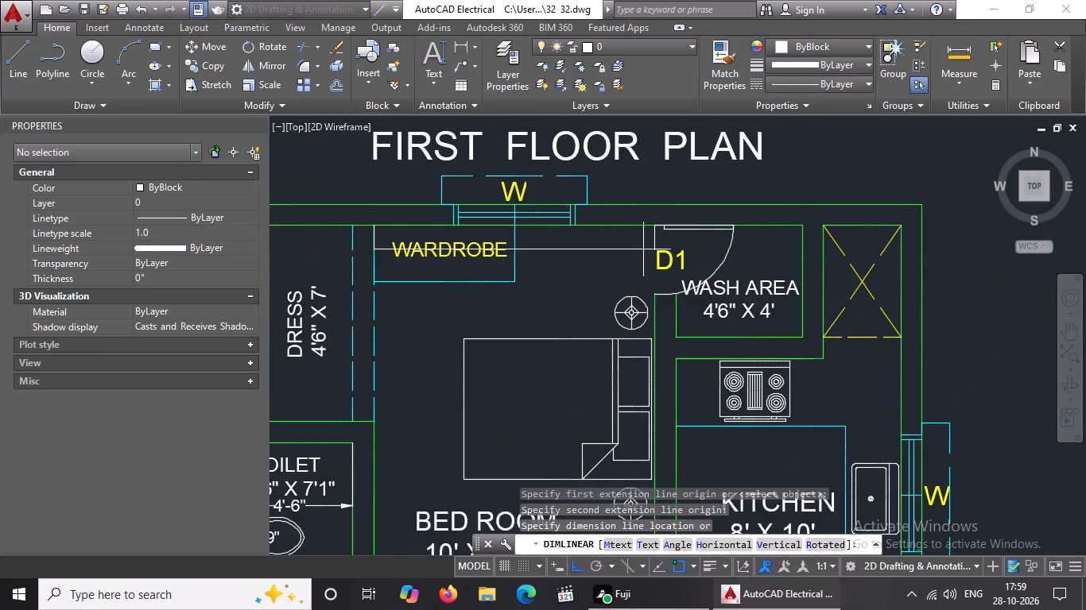
{"action": "left_click", "coordinate": [637, 269]}
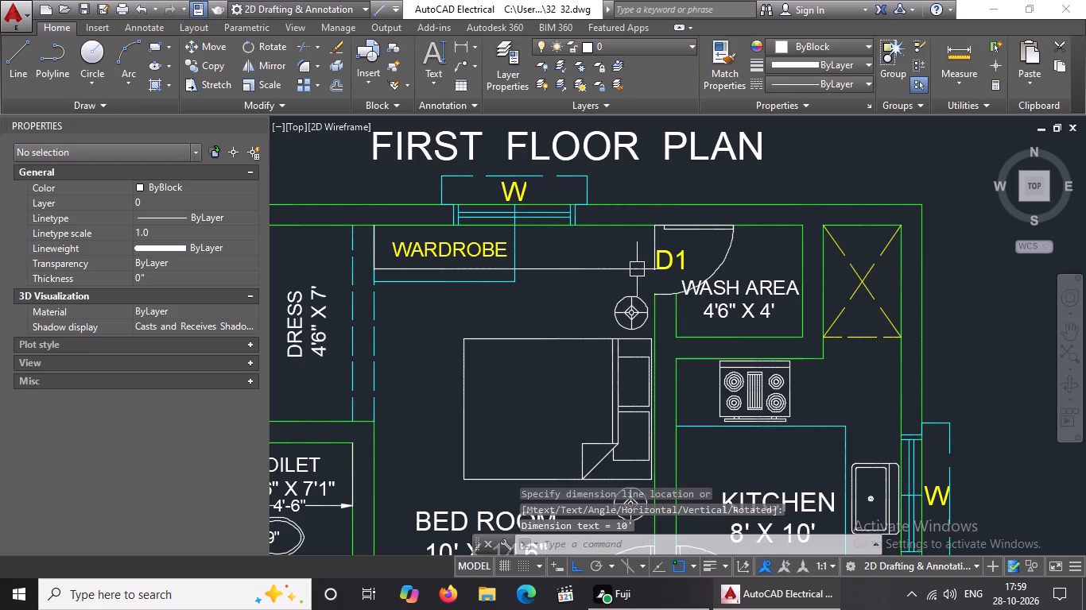
{"action": "scroll", "coordinate": [637, 269], "scroll_direction": "down", "scroll_amount": 3}
{"action": "key", "text": "Escape"}
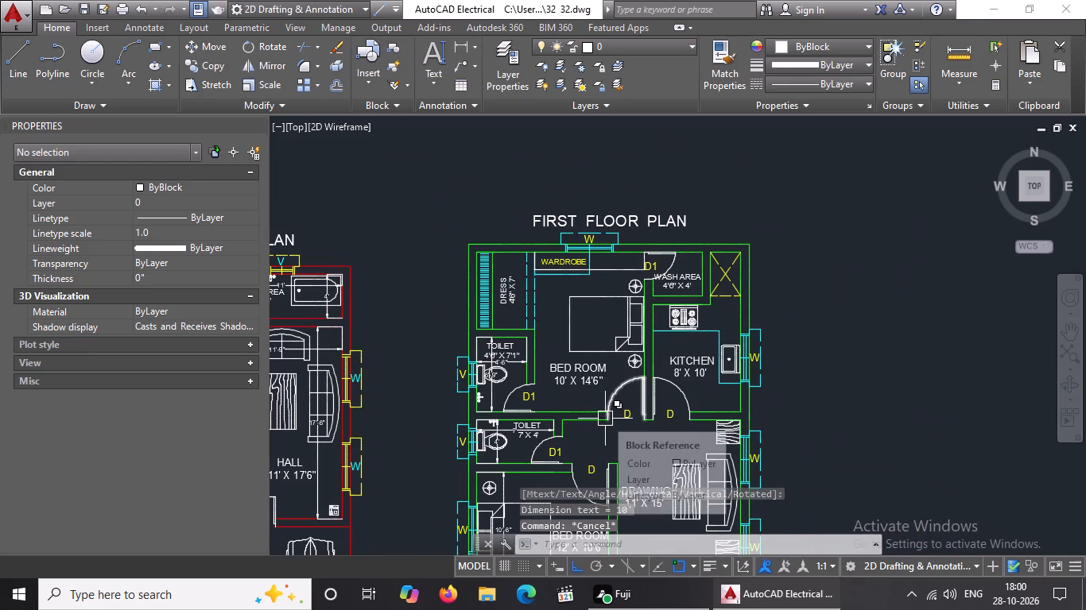
Add a vertical linear dimension in the 10' X 14'6" bedroom, from the wardrobe's dress-side top corner to the bottom wall, placed just inside the toilet-side wall.
{"action": "type", "text": "DIMLIN"}
{"action": "key", "text": "Return"}
{"action": "scroll", "coordinate": [606, 382], "scroll_direction": "up", "scroll_amount": 2}
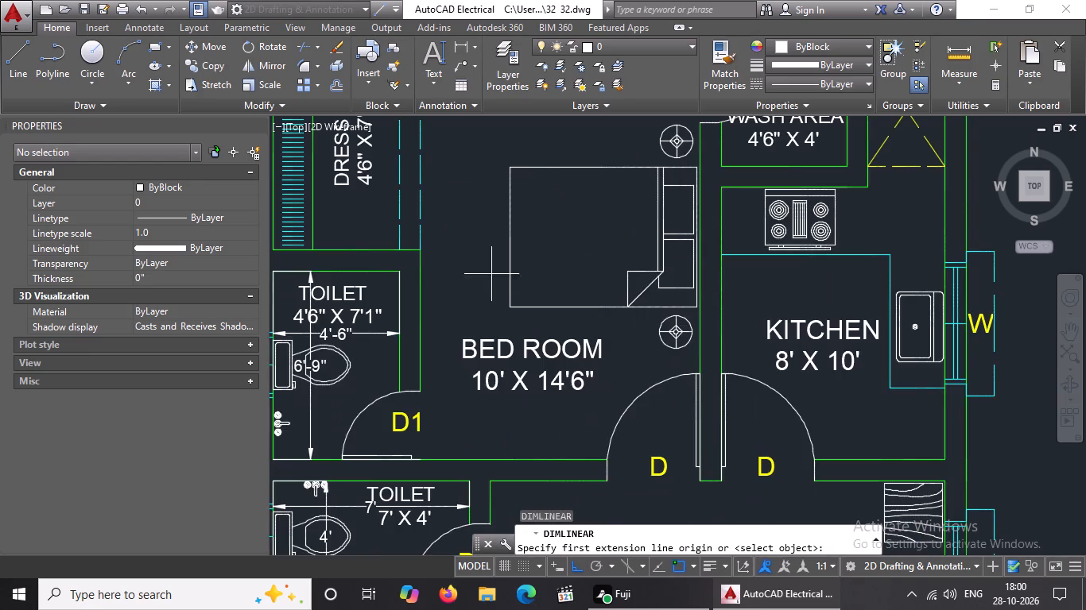
{"action": "scroll", "coordinate": [489, 270], "scroll_direction": "down", "scroll_amount": 2}
{"action": "scroll", "coordinate": [466, 181], "scroll_direction": "up", "scroll_amount": 2}
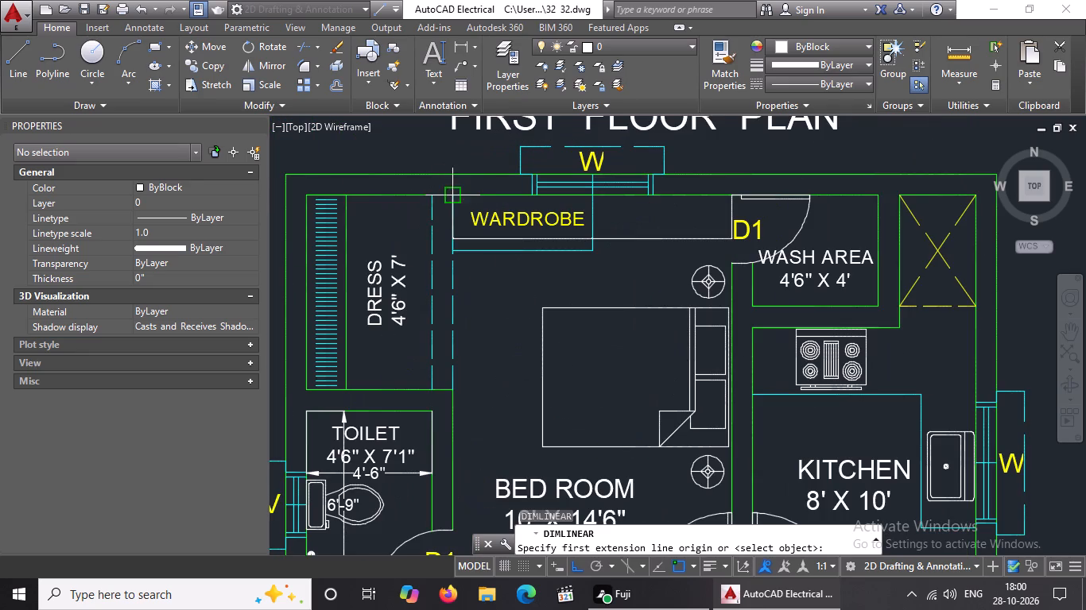
{"action": "left_click", "coordinate": [453, 199]}
{"action": "scroll", "coordinate": [452, 398], "scroll_direction": "down", "scroll_amount": 3}
{"action": "scroll", "coordinate": [457, 473], "scroll_direction": "up", "scroll_amount": 2}
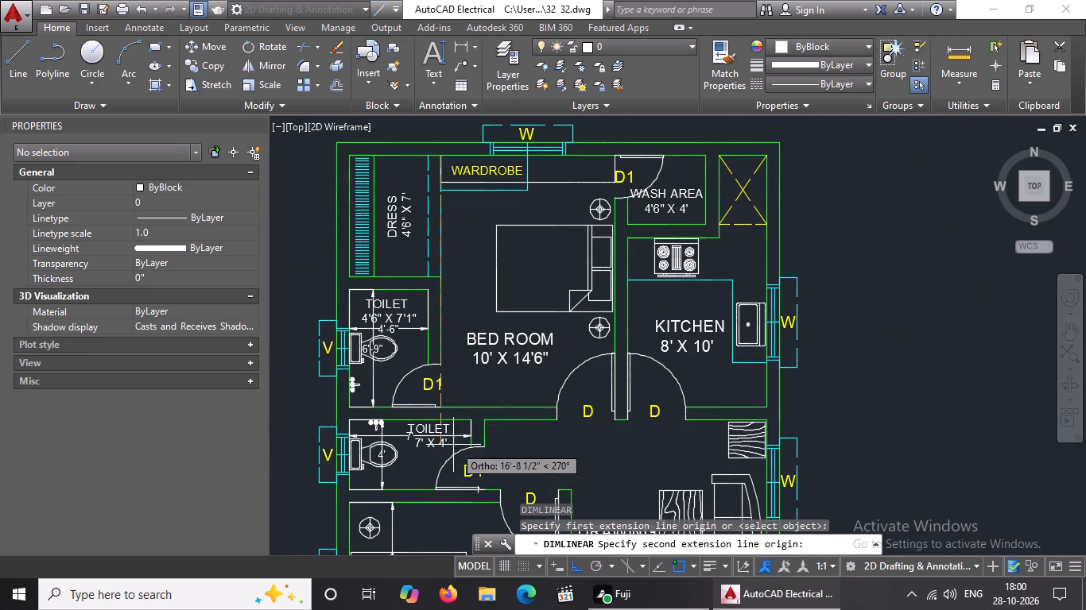
{"action": "left_click", "coordinate": [440, 405]}
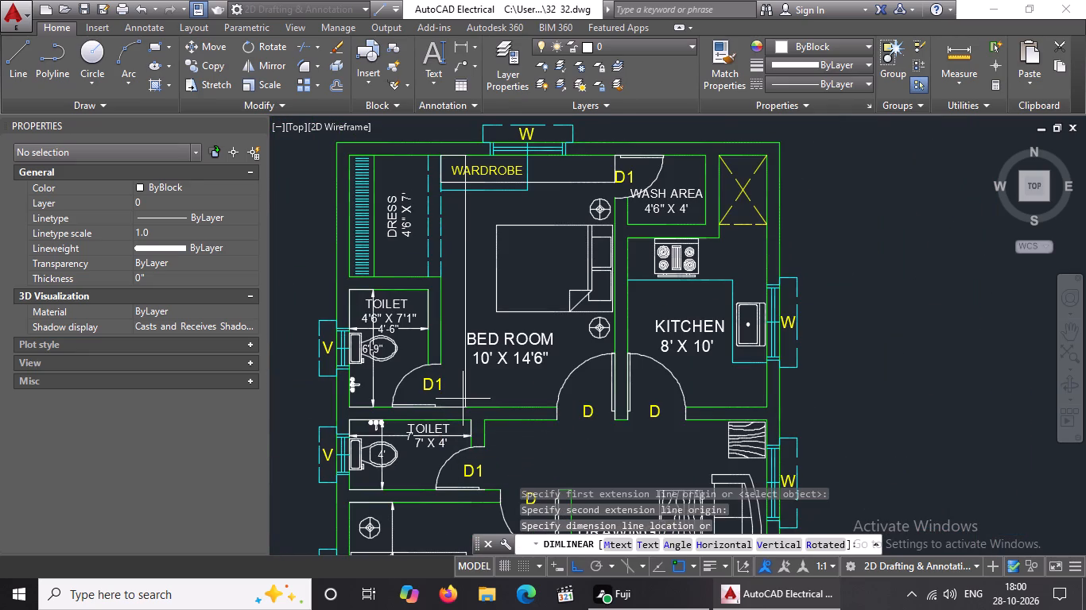
{"action": "left_click", "coordinate": [460, 397]}
{"action": "key", "text": "Escape"}
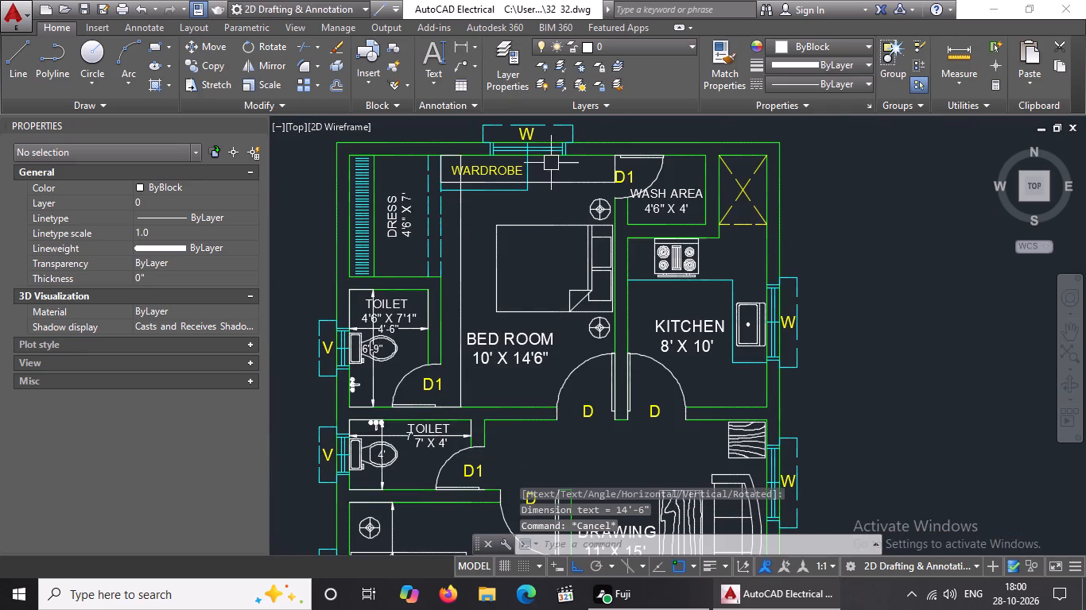
Set the arrow size of the 10' X 14'6" bedroom's horizontal dimension to 5".
{"action": "left_click", "coordinate": [553, 178]}
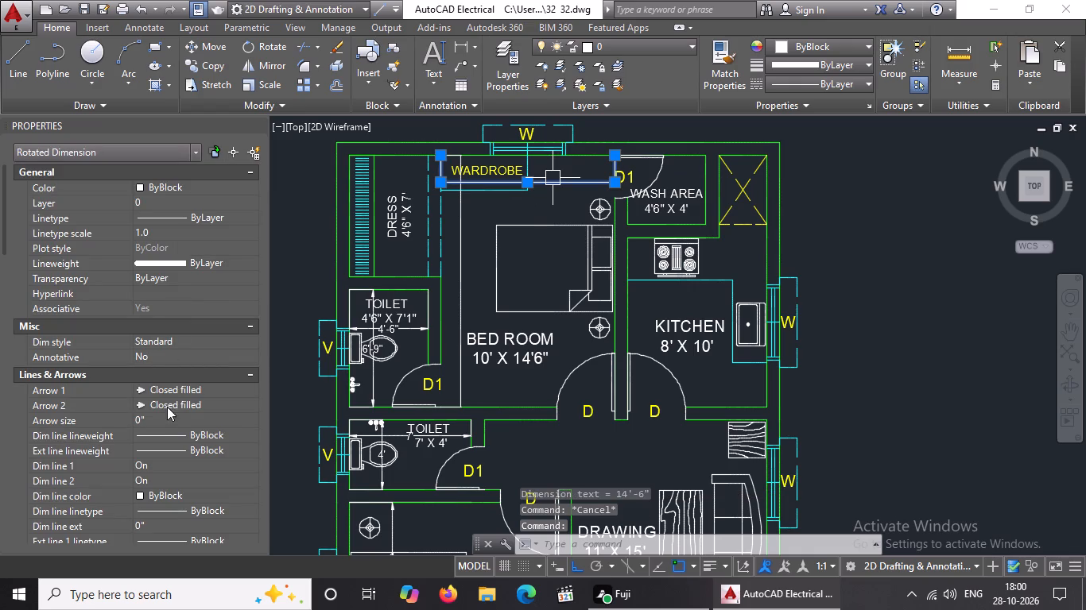
{"action": "left_click", "coordinate": [161, 423]}
{"action": "key", "text": "BackSpace"}
{"action": "key", "text": "BackSpace"}
{"action": "type", "text": "5\""}
{"action": "key", "text": "Return"}
Set the text height of the 10' X 14'6" bedroom's horizontal dimension to 5".
{"action": "scroll", "coordinate": [159, 422], "scroll_direction": "down", "scroll_amount": 4}
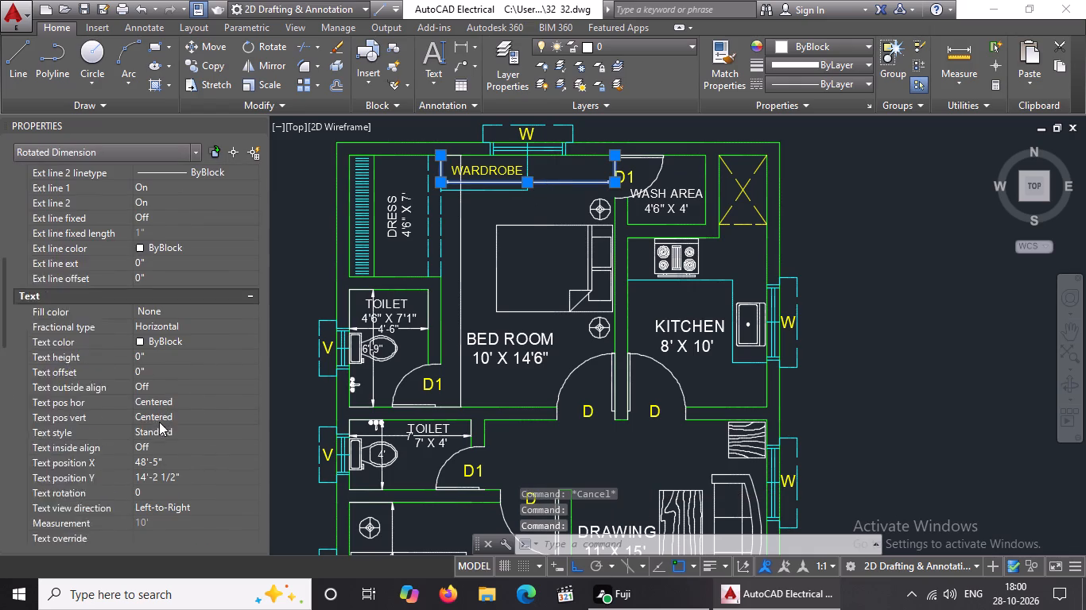
{"action": "right_click_drag", "start_coordinate": [157, 423], "coordinate": [149, 425]}
{"action": "left_click", "coordinate": [165, 356]}
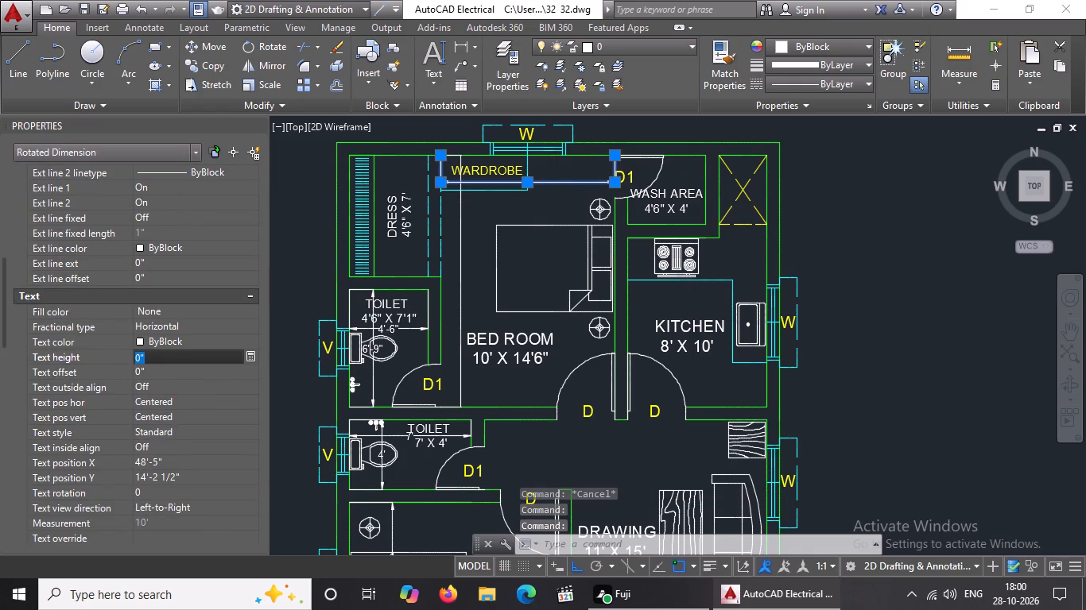
{"action": "key", "text": "BackSpace"}
{"action": "key", "text": "BackSpace"}
{"action": "type", "text": "5\""}
{"action": "key", "text": "Return"}
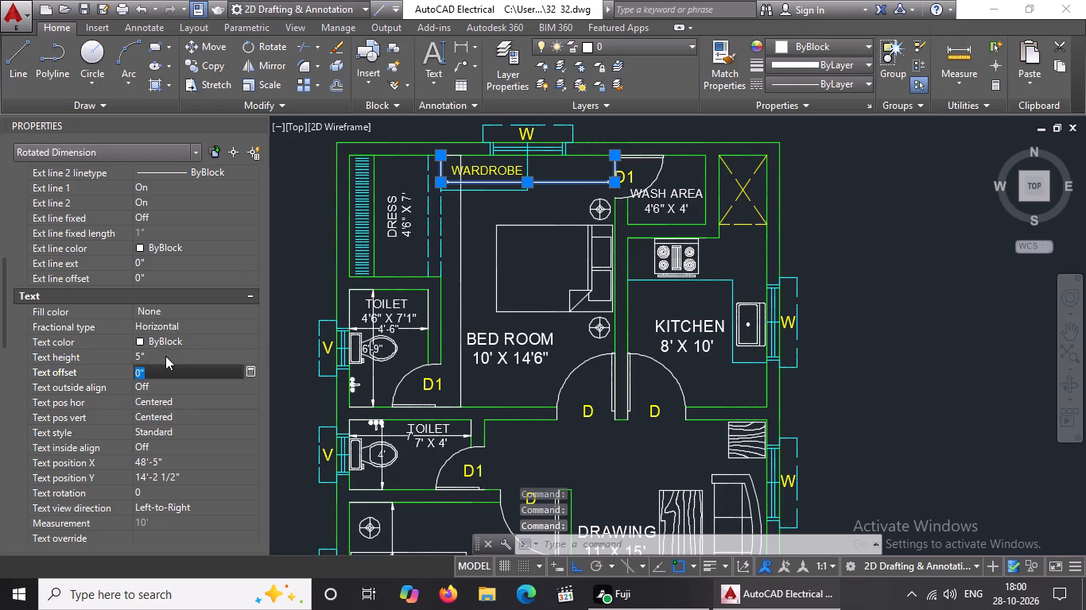
Set the arrow size of the 10' X 14'6" bedroom's vertical dimension to 5".
{"action": "key", "text": "Escape"}
{"action": "left_click", "coordinate": [466, 281]}
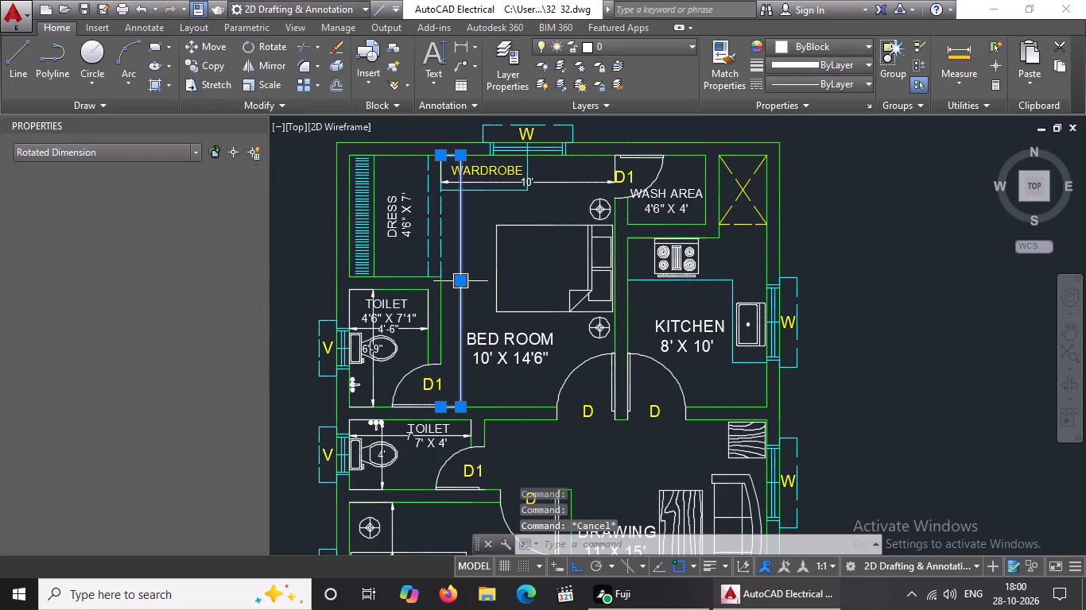
{"action": "left_click", "coordinate": [165, 419]}
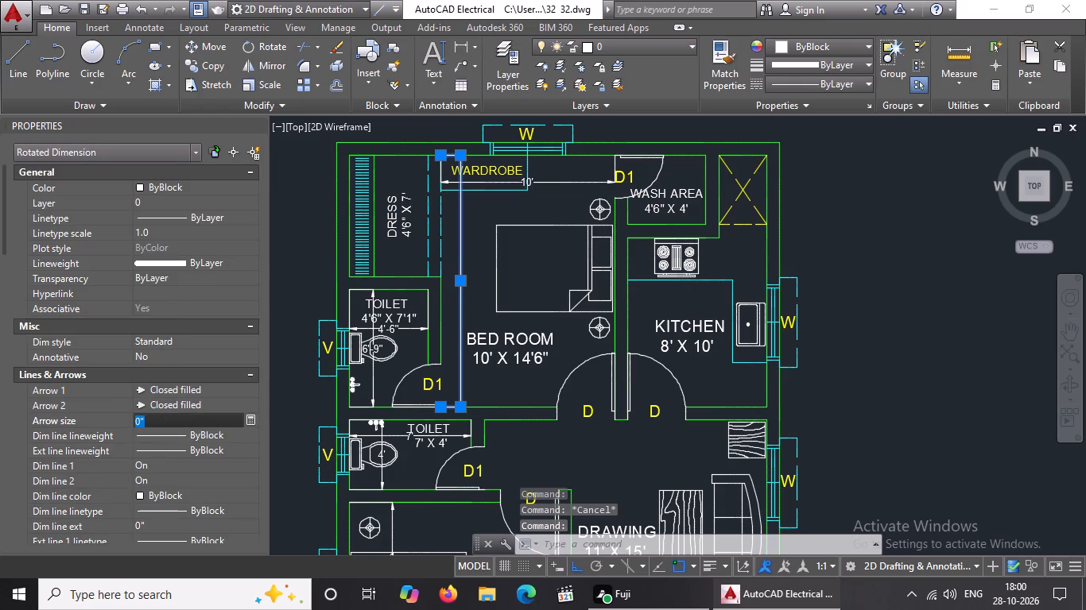
{"action": "key", "text": "BackSpace"}
{"action": "key", "text": "BackSpace"}
{"action": "key", "text": "5"}
{"action": "key", "text": "shift+quotedbl"}
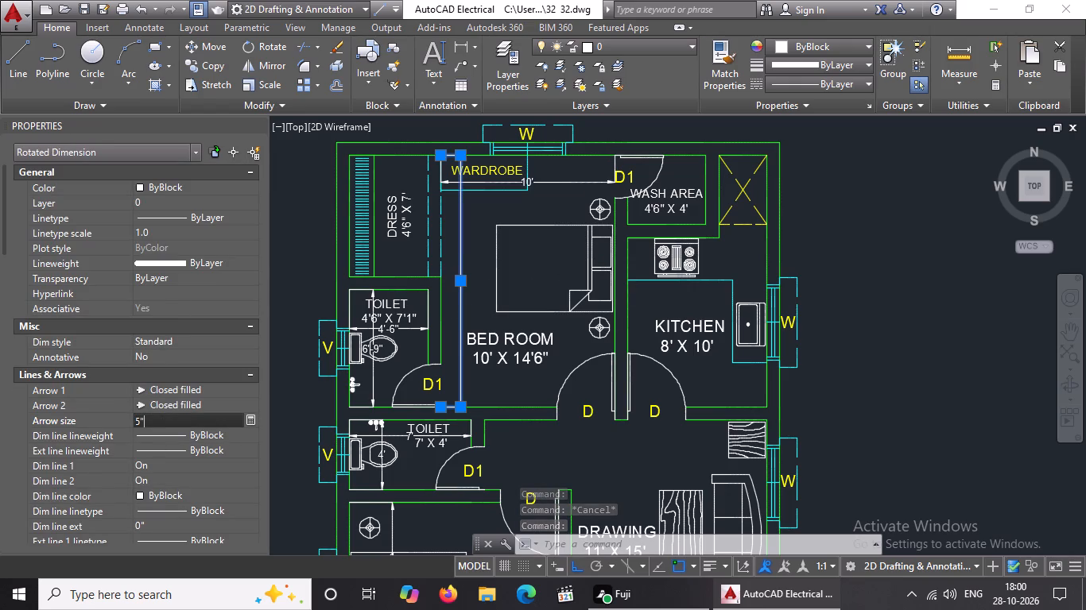
{"action": "key", "text": "Return"}
Set the text height of the 10' X 14'6" bedroom's vertical dimension to 5" and close the properties palette.
{"action": "scroll", "coordinate": [163, 423], "scroll_direction": "down", "scroll_amount": 2}
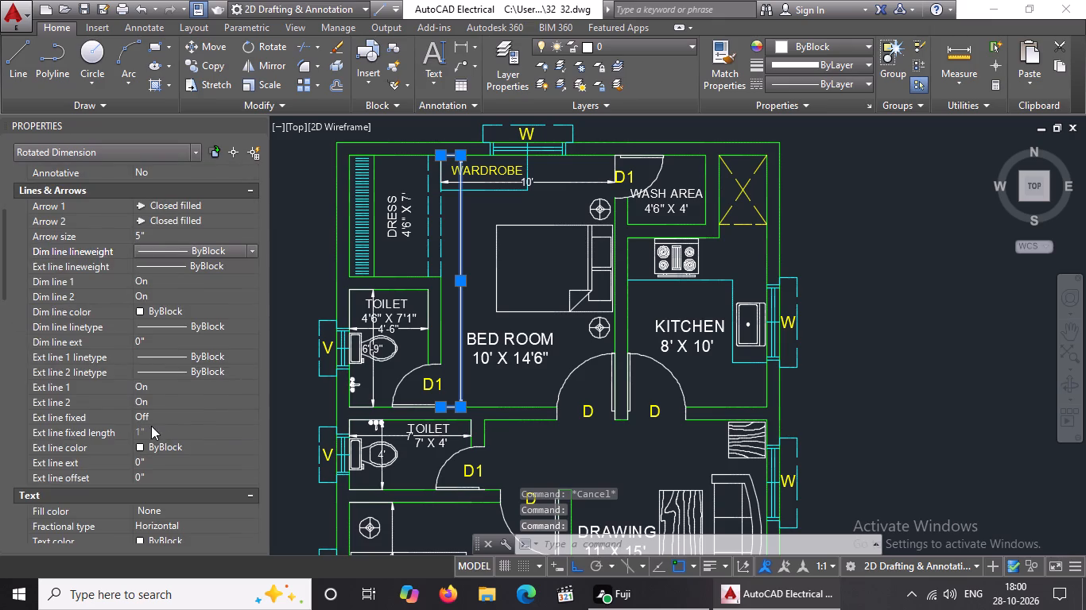
{"action": "scroll", "coordinate": [151, 426], "scroll_direction": "down", "scroll_amount": 2}
{"action": "double_click", "coordinate": [169, 369]}
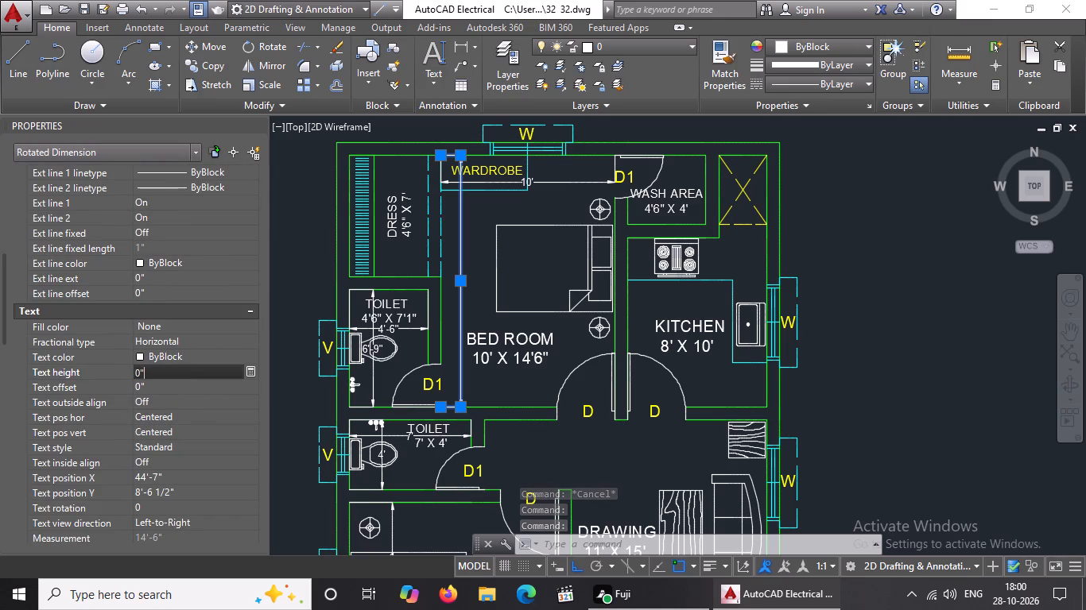
{"action": "key", "text": "BackSpace"}
{"action": "key", "text": "BackSpace"}
{"action": "type", "text": "5\""}
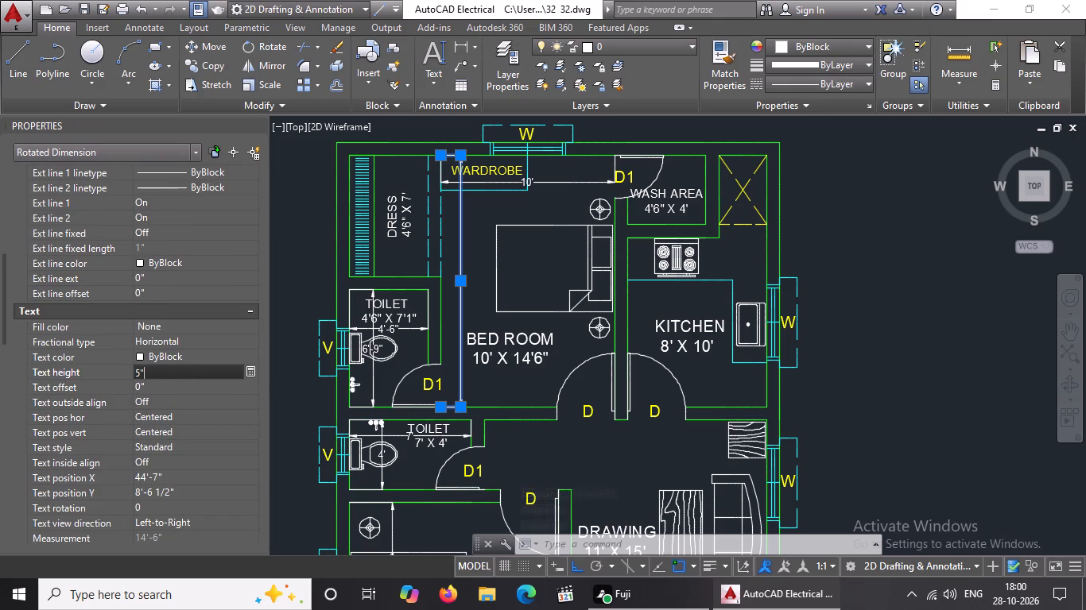
{"action": "key", "text": "Return"}
{"action": "key", "text": "Escape"}
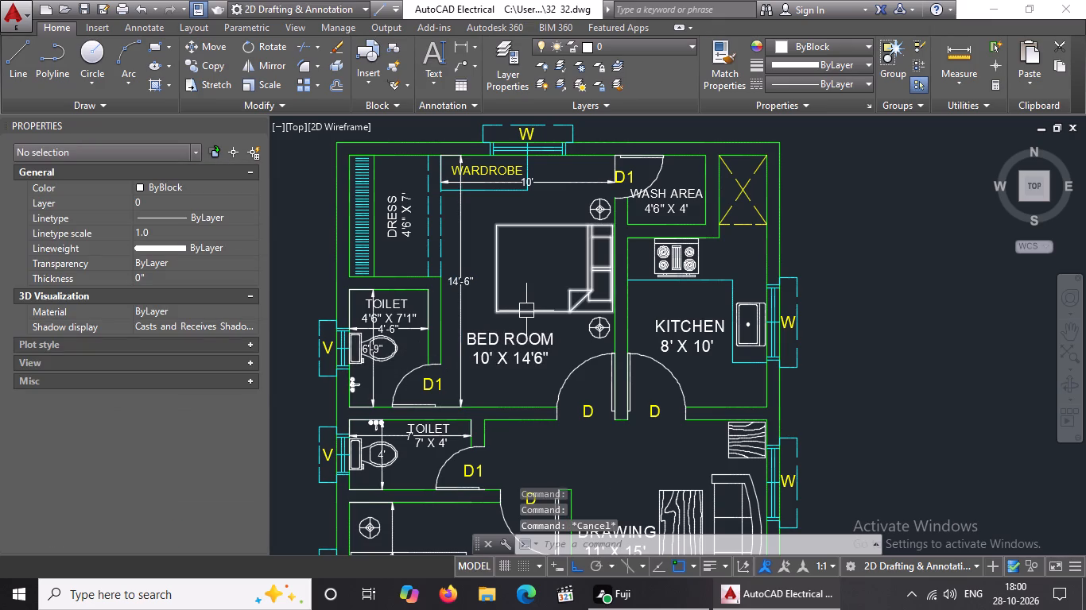
{"action": "key", "text": "Escape"}
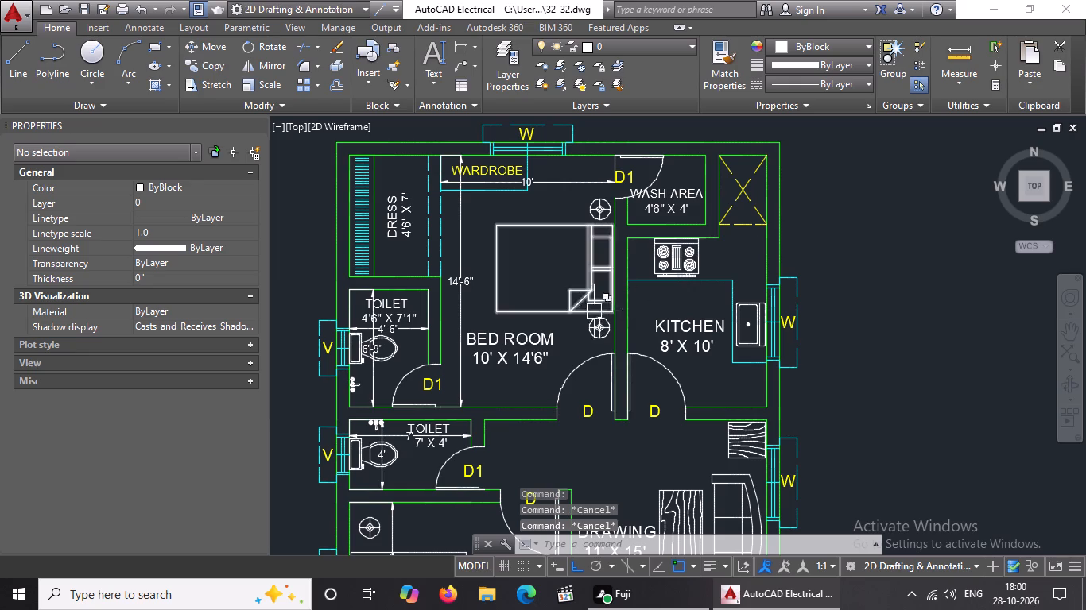
{"action": "key", "text": "Escape"}
{"action": "left_click", "coordinate": [255, 121]}
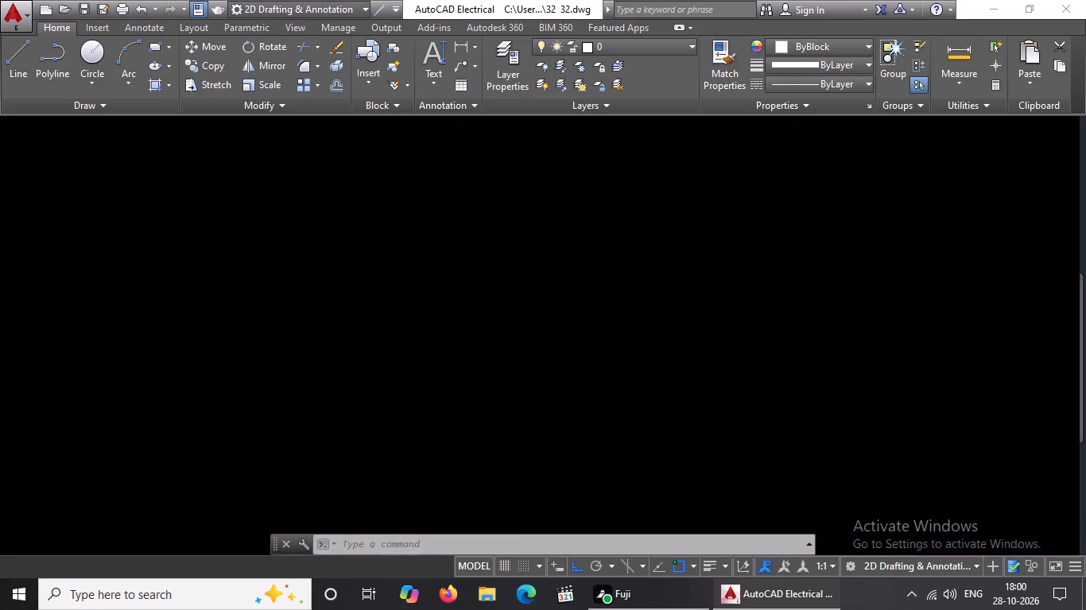
Add a horizontal linear dimension across the wash area between its two bottom corners, placed just above the WASH AREA label.
{"action": "type", "text": "DIMLIN"}
{"action": "key", "text": "Return"}
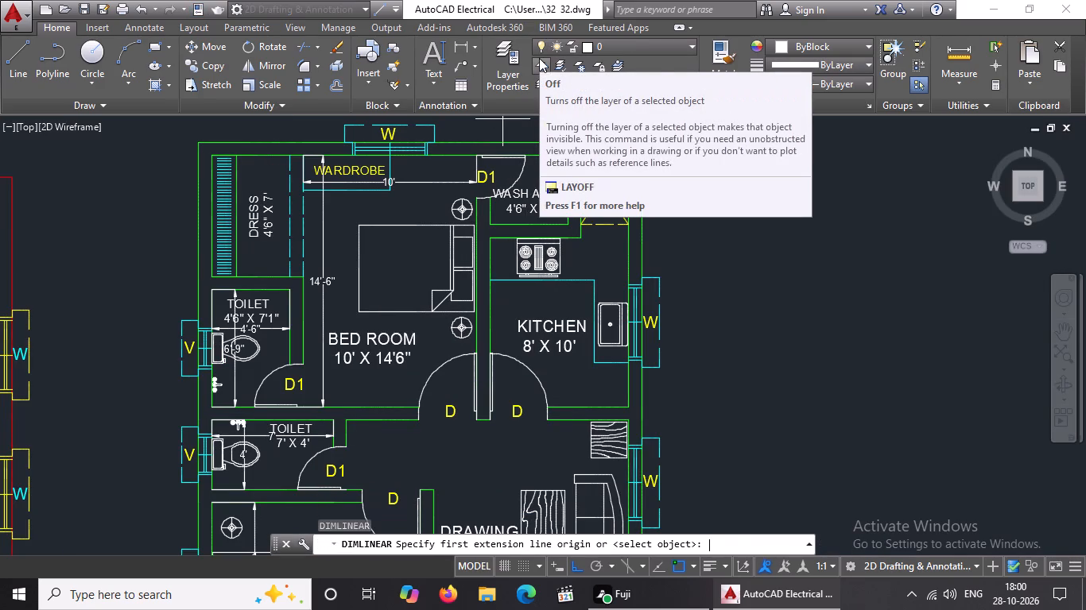
{"action": "scroll", "coordinate": [472, 160], "scroll_direction": "up", "scroll_amount": 1}
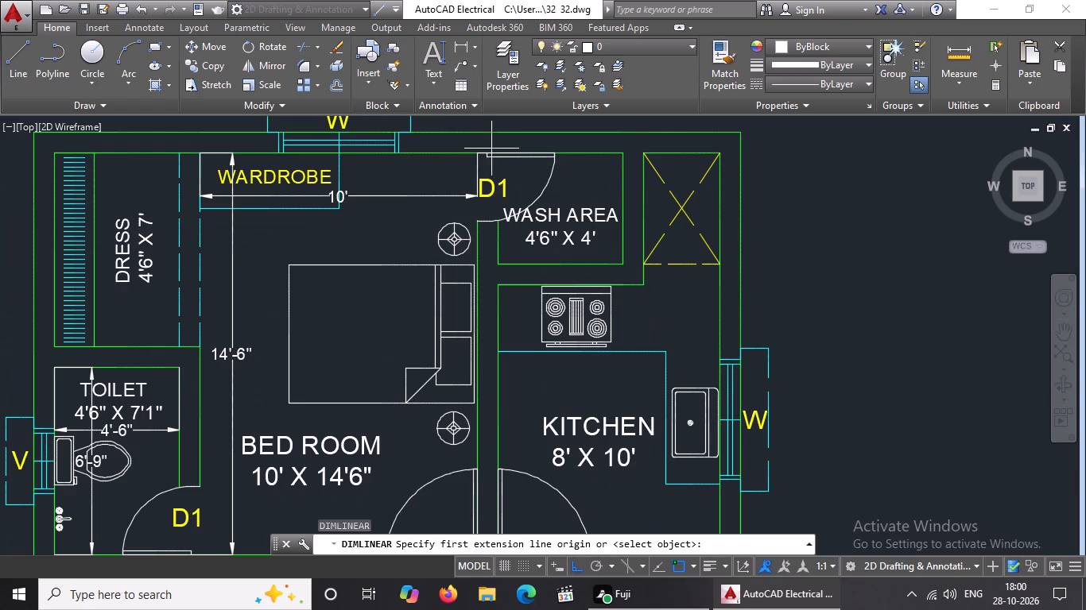
{"action": "left_click_drag", "start_coordinate": [500, 259], "coordinate": [509, 258]}
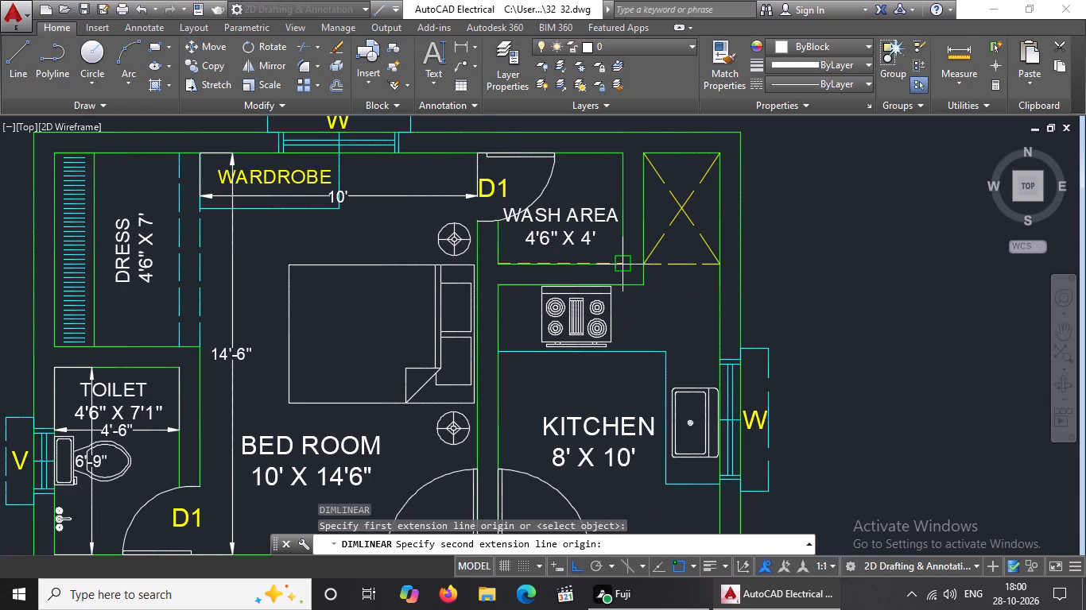
{"action": "left_click", "coordinate": [615, 261]}
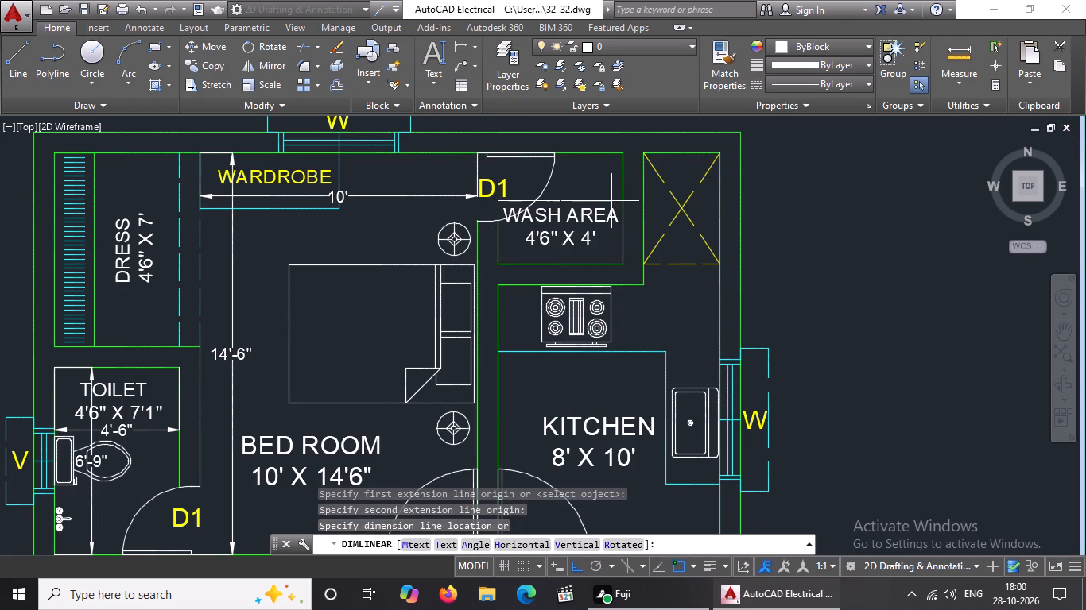
{"action": "left_click", "coordinate": [611, 202]}
{"action": "key", "text": "Escape"}
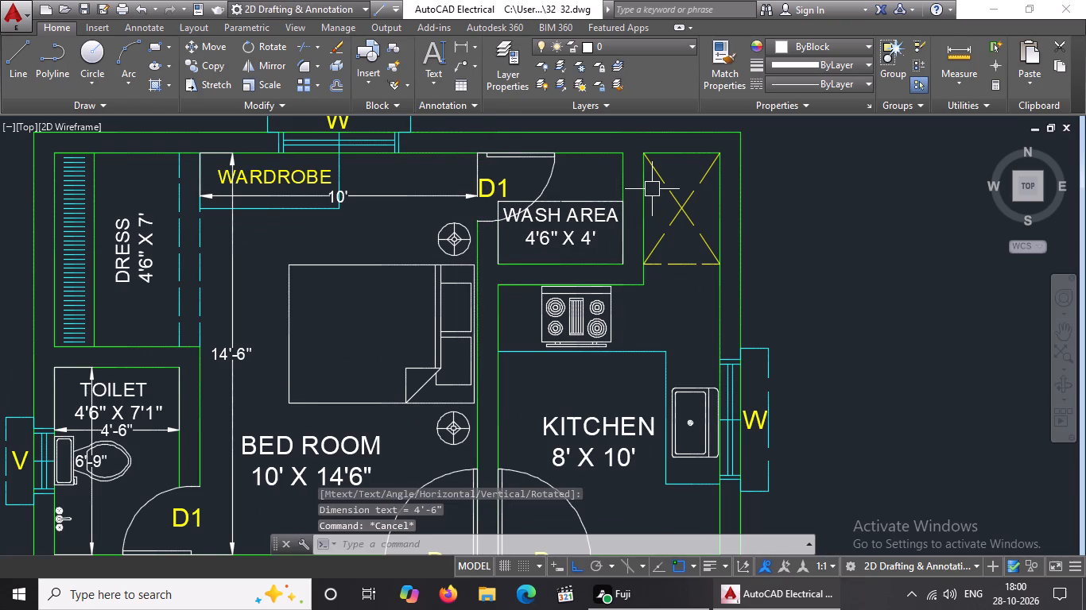
Add a vertical linear dimension in the wash area, starting from its bottom corner on the side of the crossed rectangle.
{"action": "type", "text": "DIMLIN"}
{"action": "key", "text": "Return"}
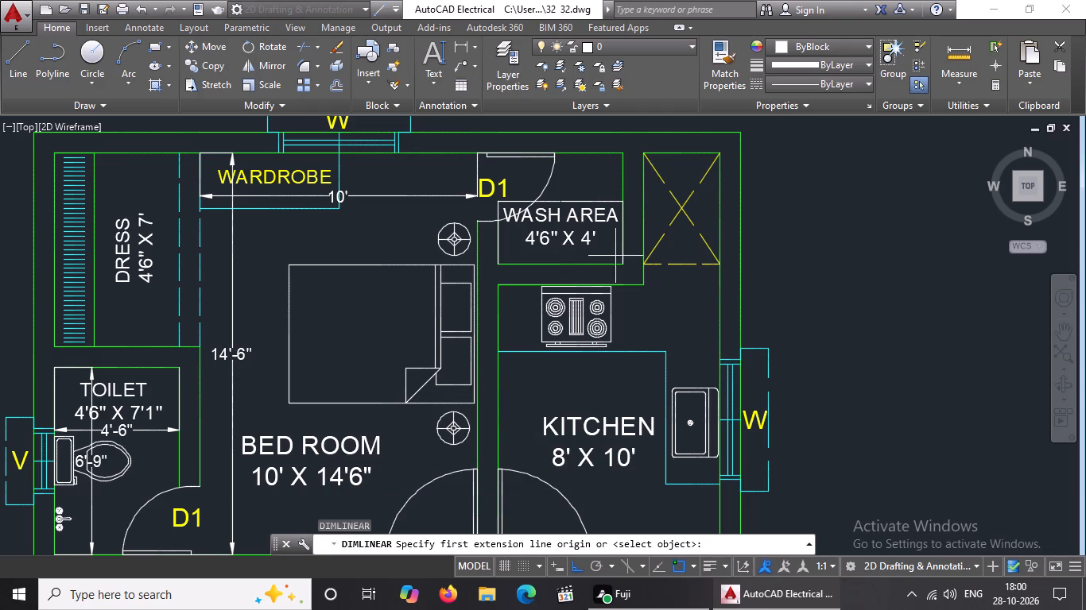
{"action": "left_click", "coordinate": [622, 262]}
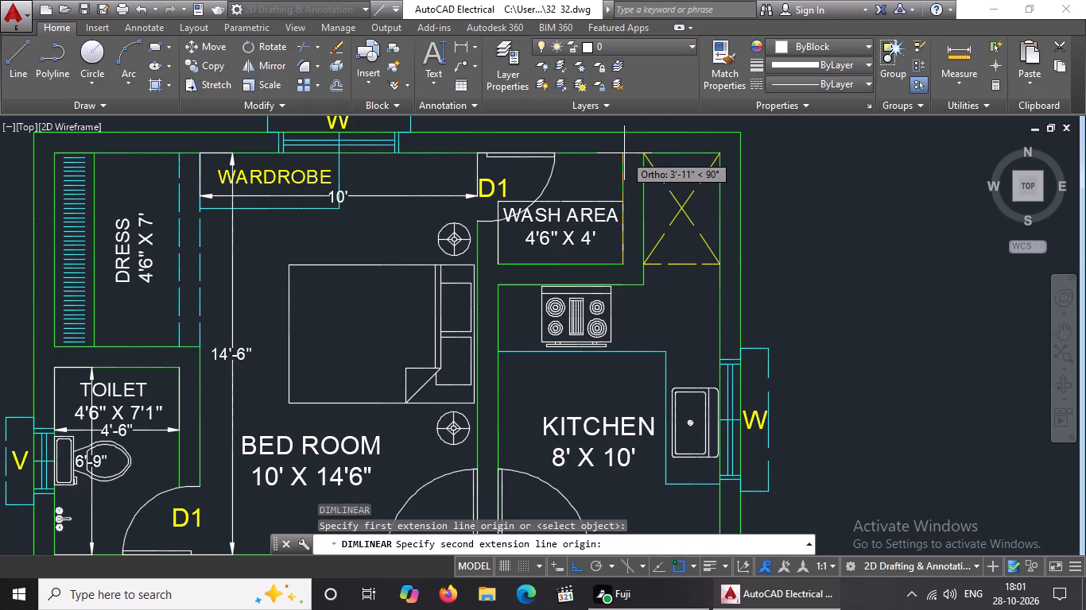
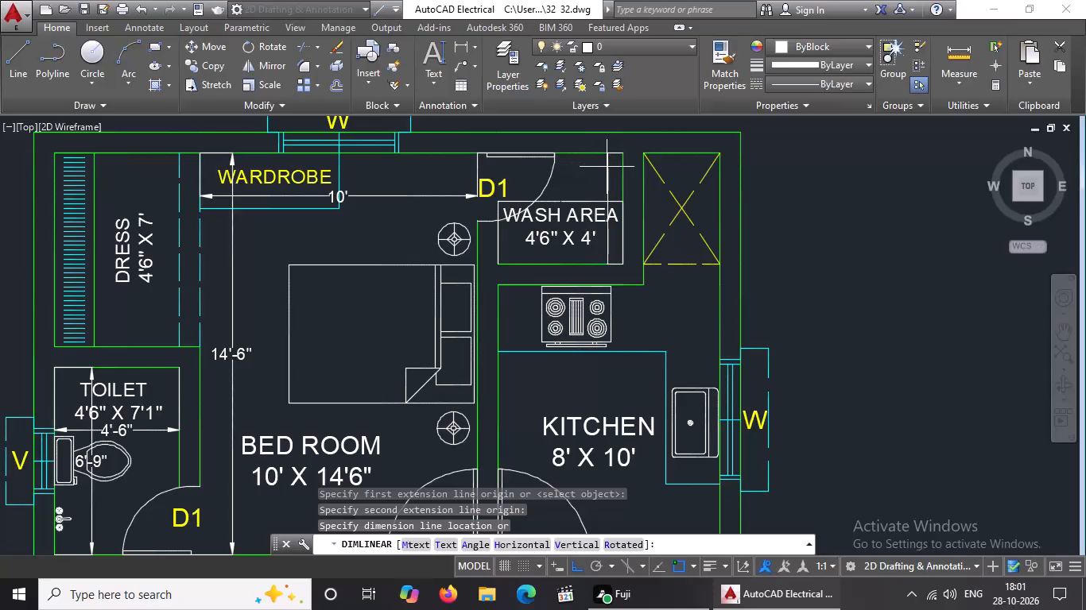
Place the wash area's vertical dimension line just inside the wall nearest the crossed rectangle.
{"action": "left_click", "coordinate": [599, 168]}
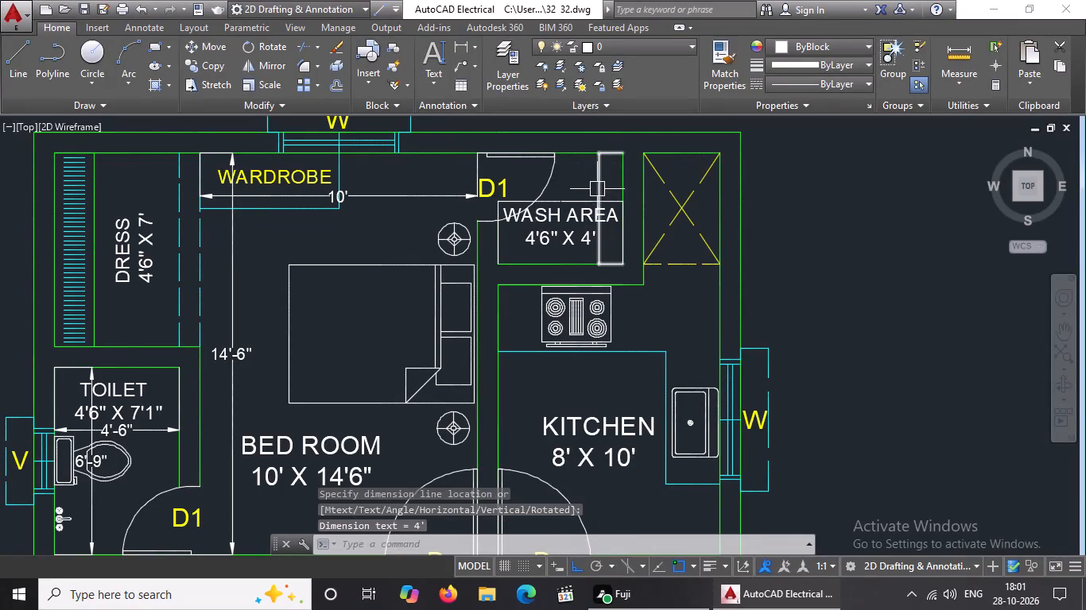
Set the arrow size of the wash area's vertical dimension to 5".
{"action": "left_click", "coordinate": [598, 188]}
{"action": "right_click", "coordinate": [649, 300]}
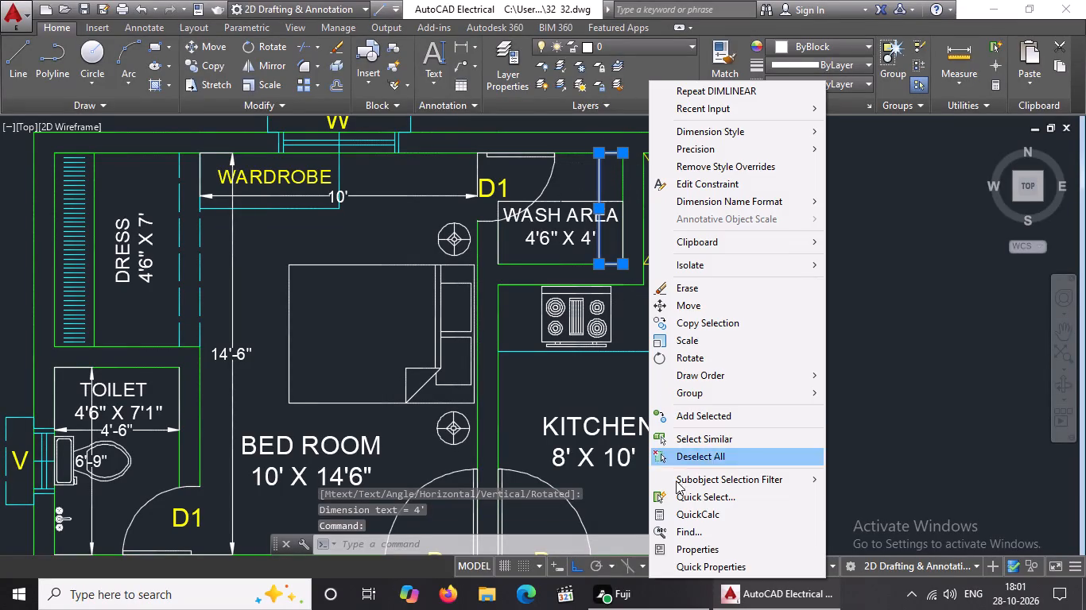
{"action": "left_click", "coordinate": [691, 548]}
{"action": "key", "text": "Escape"}
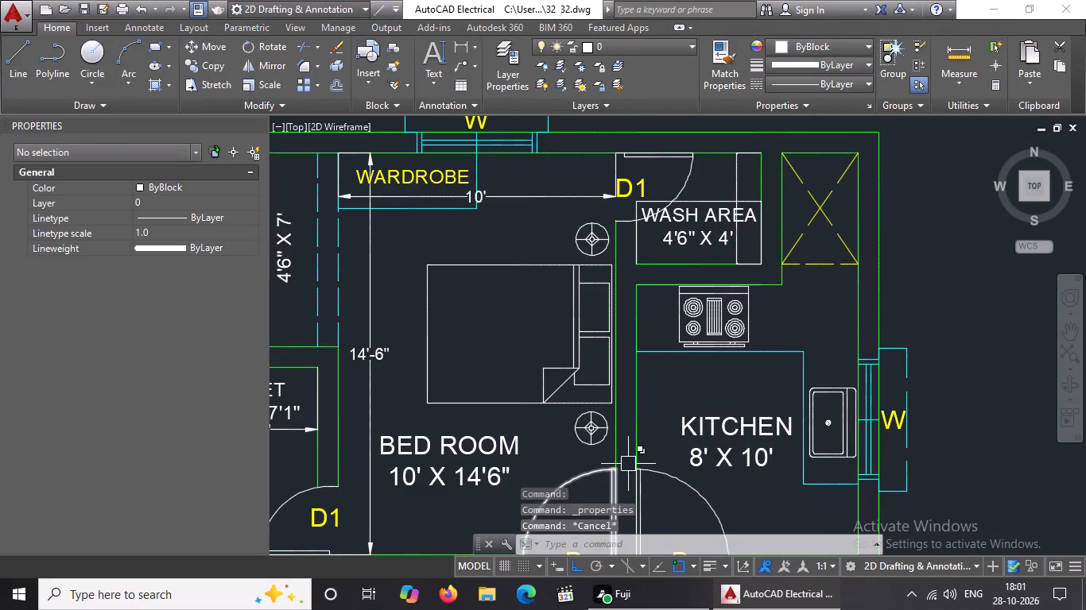
{"action": "scroll", "coordinate": [765, 203], "scroll_direction": "up", "scroll_amount": 2}
{"action": "left_click", "coordinate": [699, 168]}
{"action": "left_click", "coordinate": [687, 177]}
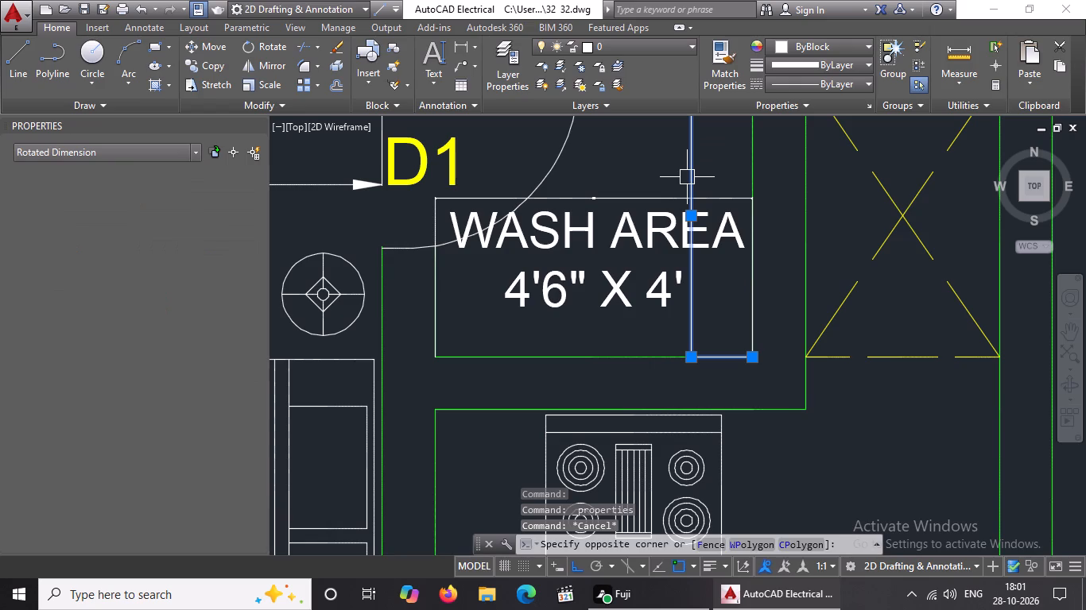
{"action": "right_click", "coordinate": [742, 176]}
{"action": "left_click", "coordinate": [795, 554]}
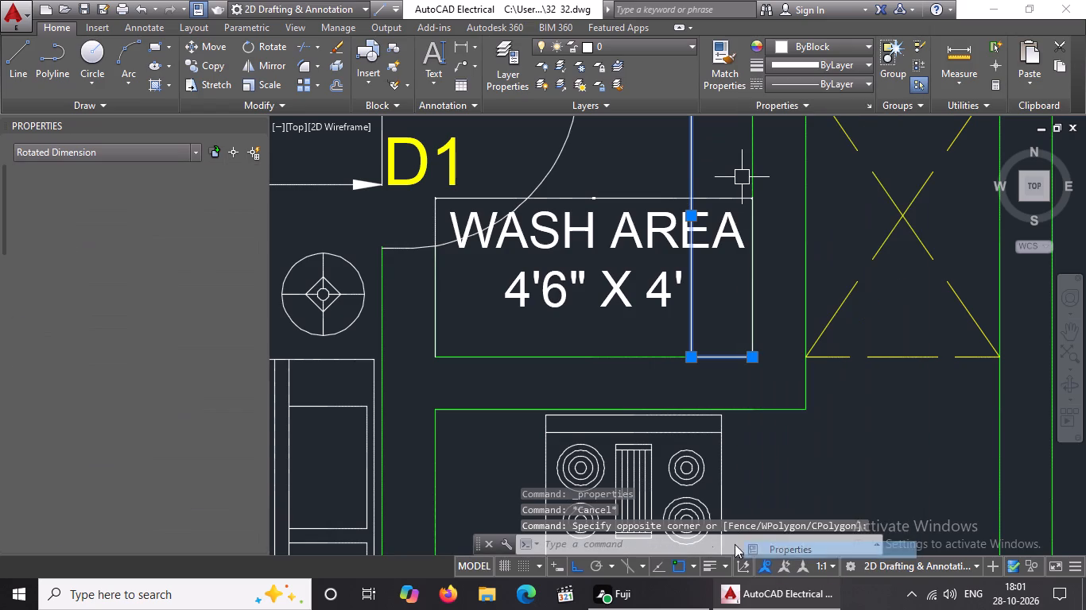
{"action": "left_click", "coordinate": [154, 423]}
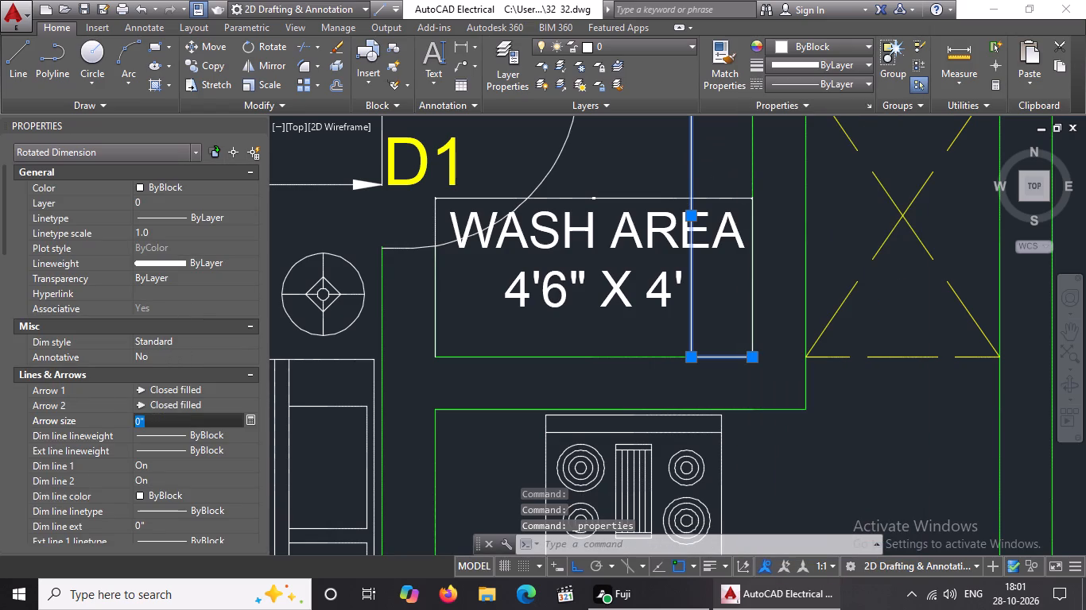
{"action": "key", "text": "BackSpace"}
{"action": "key", "text": "BackSpace"}
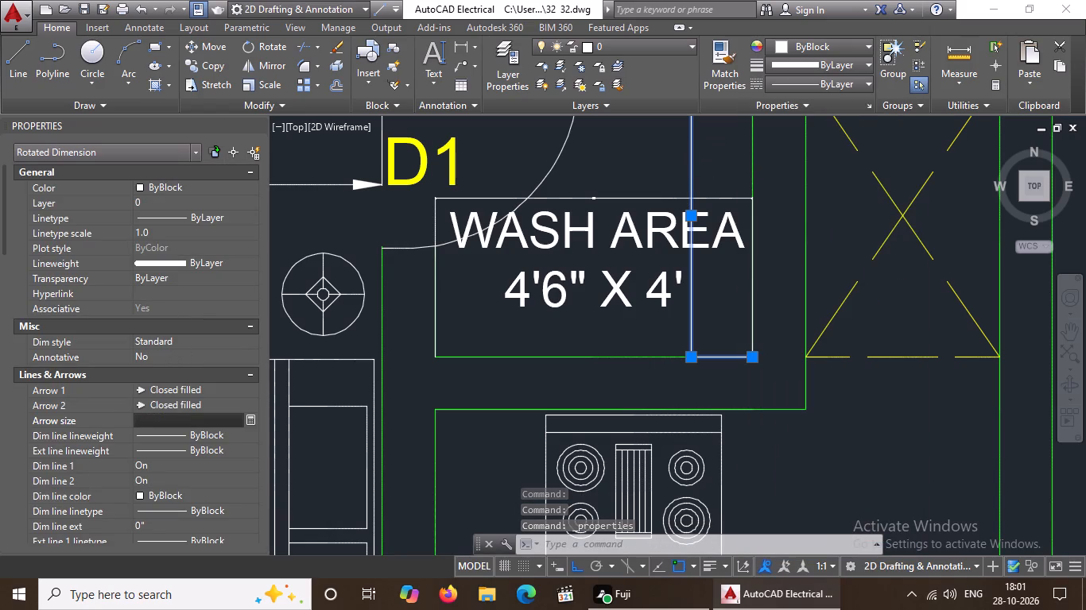
{"action": "type", "text": "5\""}
{"action": "key", "text": "Return"}
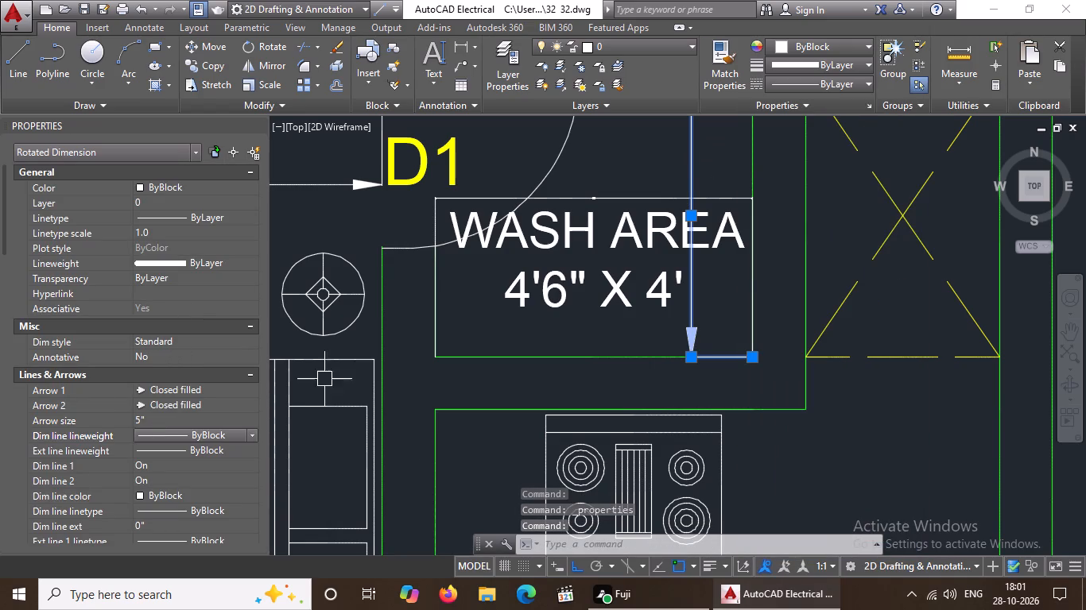
Set the text height of the wash area's vertical dimension to 5" and deselect it.
{"action": "scroll", "coordinate": [142, 369], "scroll_direction": "down", "scroll_amount": 2}
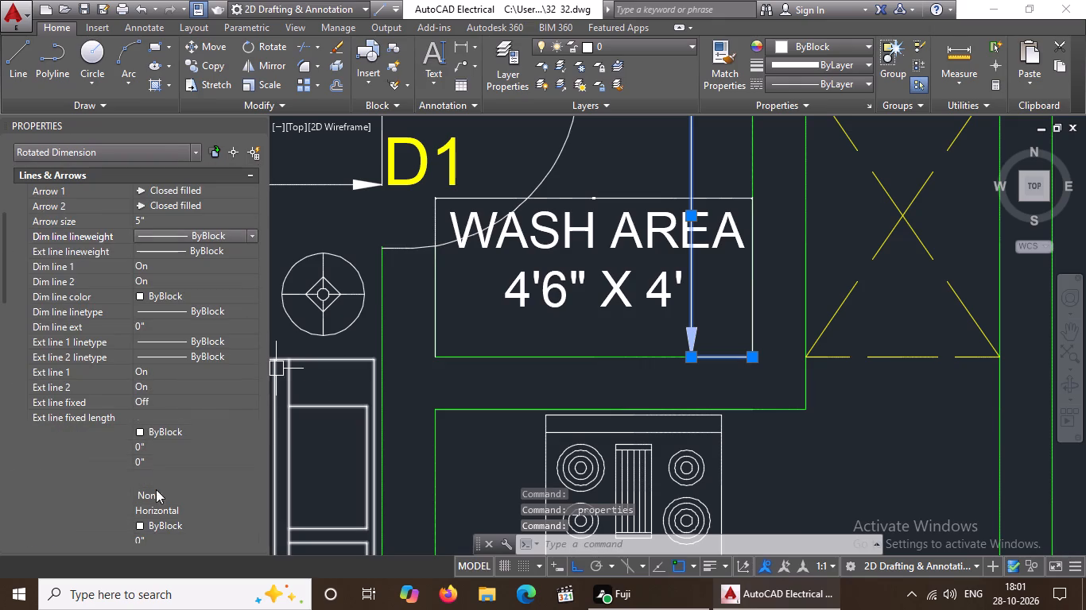
{"action": "scroll", "coordinate": [178, 503], "scroll_direction": "down", "scroll_amount": 2}
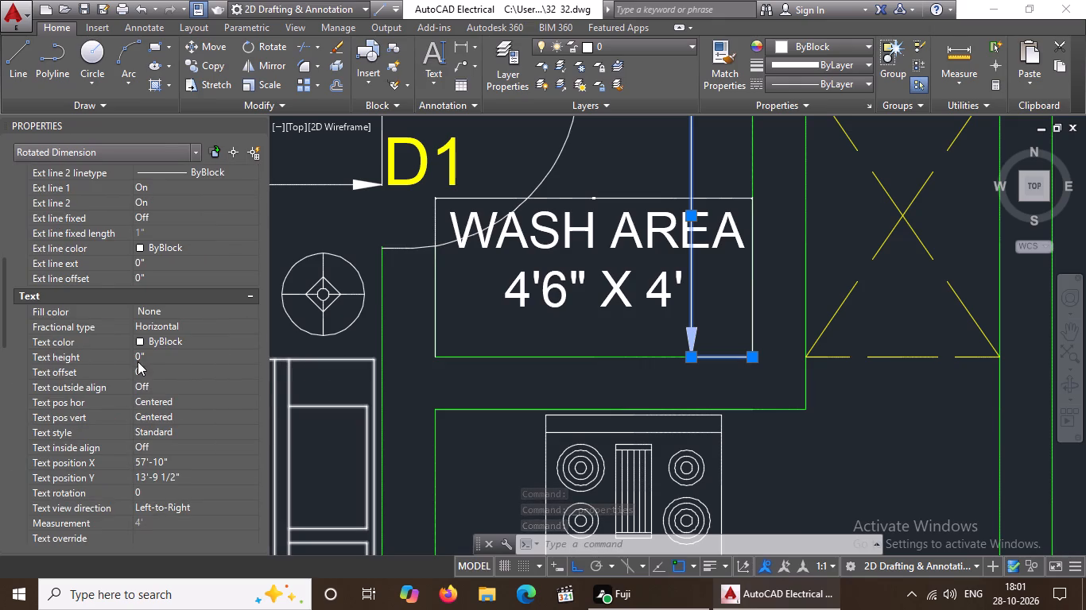
{"action": "left_click", "coordinate": [152, 359]}
{"action": "key", "text": "BackSpace"}
{"action": "key", "text": "BackSpace"}
{"action": "type", "text": "5\""}
{"action": "key", "text": "Return"}
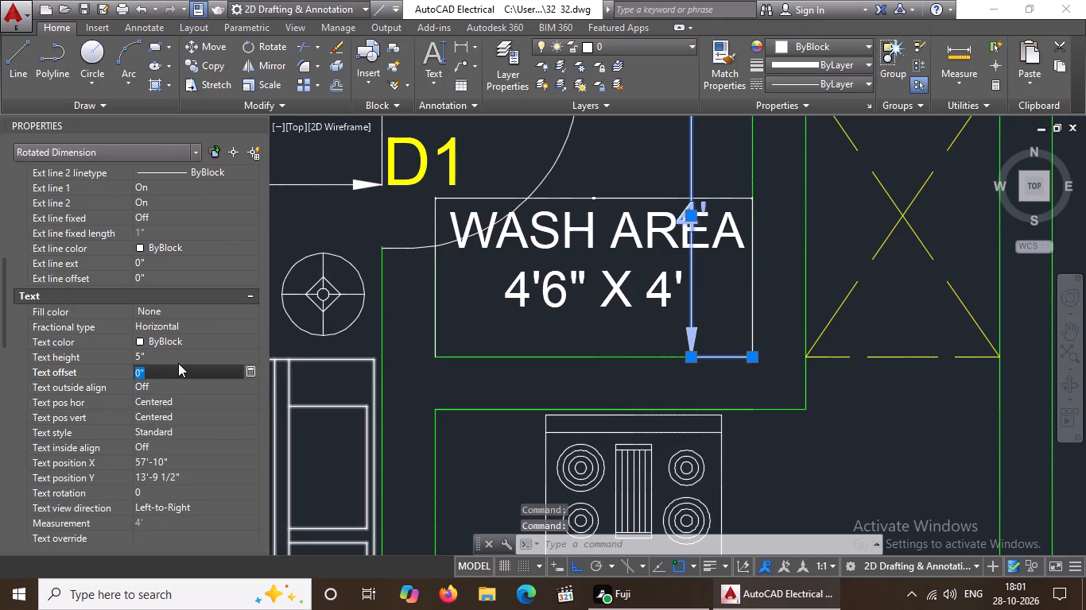
{"action": "scroll", "coordinate": [445, 292], "scroll_direction": "down", "scroll_amount": 2}
{"action": "key", "text": "Escape"}
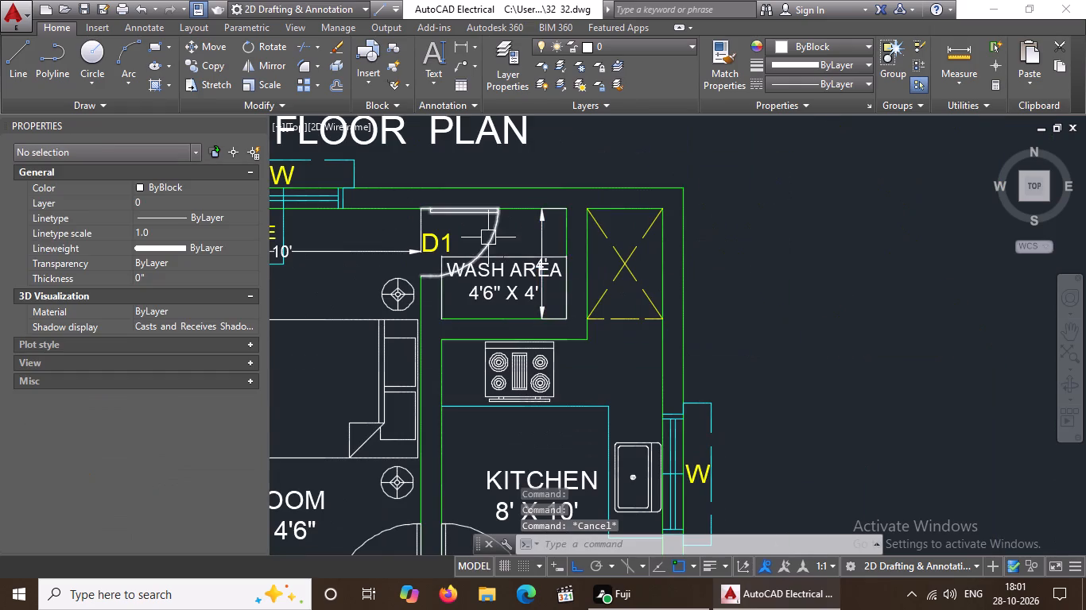
Set the arrow size of the wash area's horizontal dimension to 5".
{"action": "scroll", "coordinate": [489, 236], "scroll_direction": "up", "scroll_amount": 2}
{"action": "left_click", "coordinate": [508, 291]}
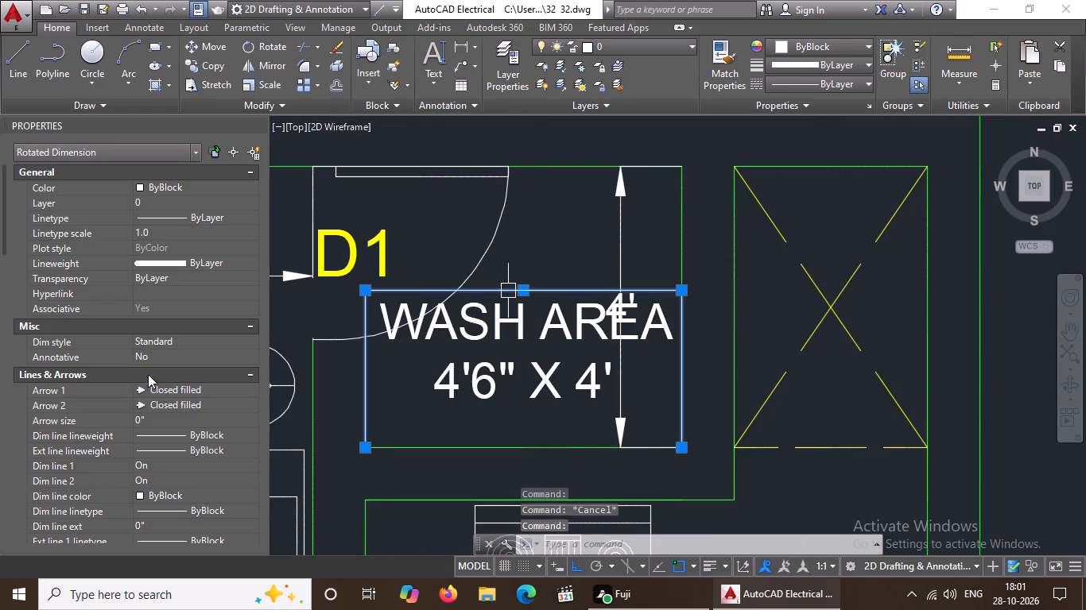
{"action": "left_click", "coordinate": [157, 422]}
{"action": "key", "text": "BackSpace"}
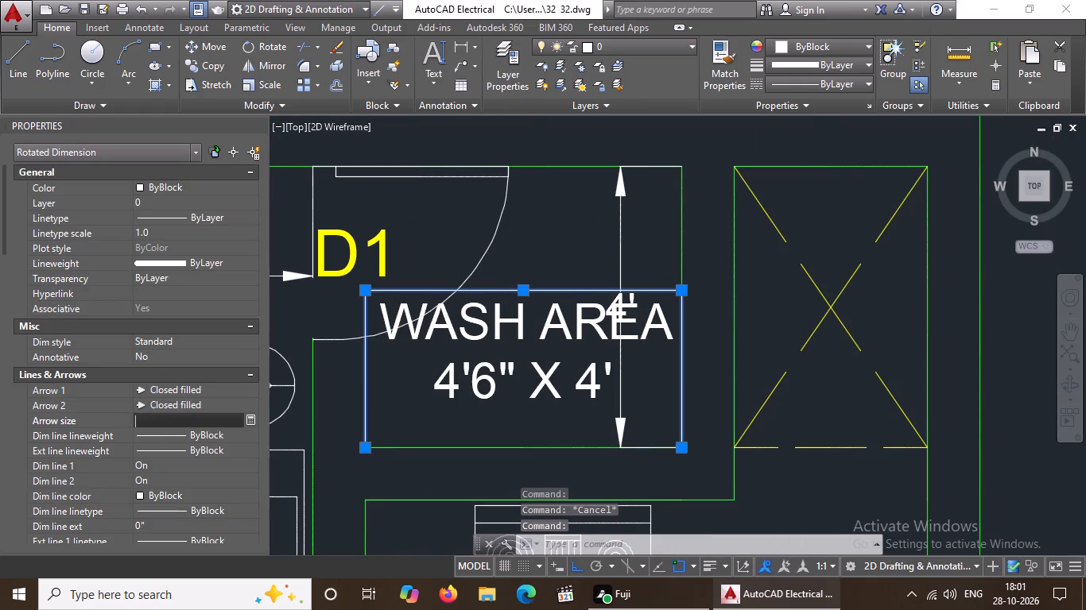
{"action": "key", "text": "BackSpace"}
{"action": "type", "text": "5\""}
{"action": "key", "text": "Return"}
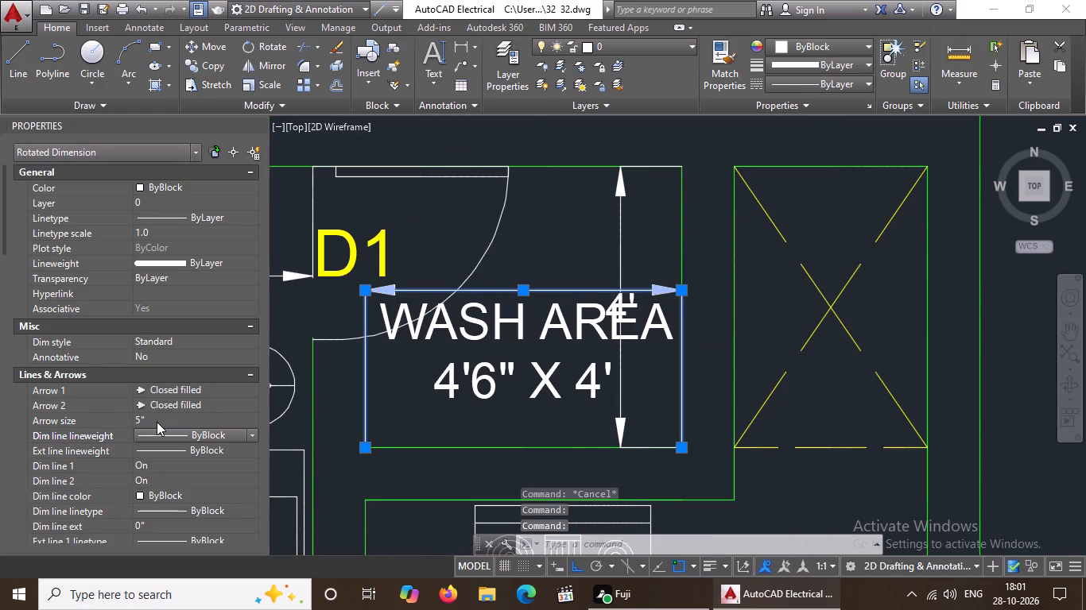
Set the text height of the wash area's horizontal dimension to 5" and deselect it.
{"action": "scroll", "coordinate": [156, 422], "scroll_direction": "down", "scroll_amount": 3}
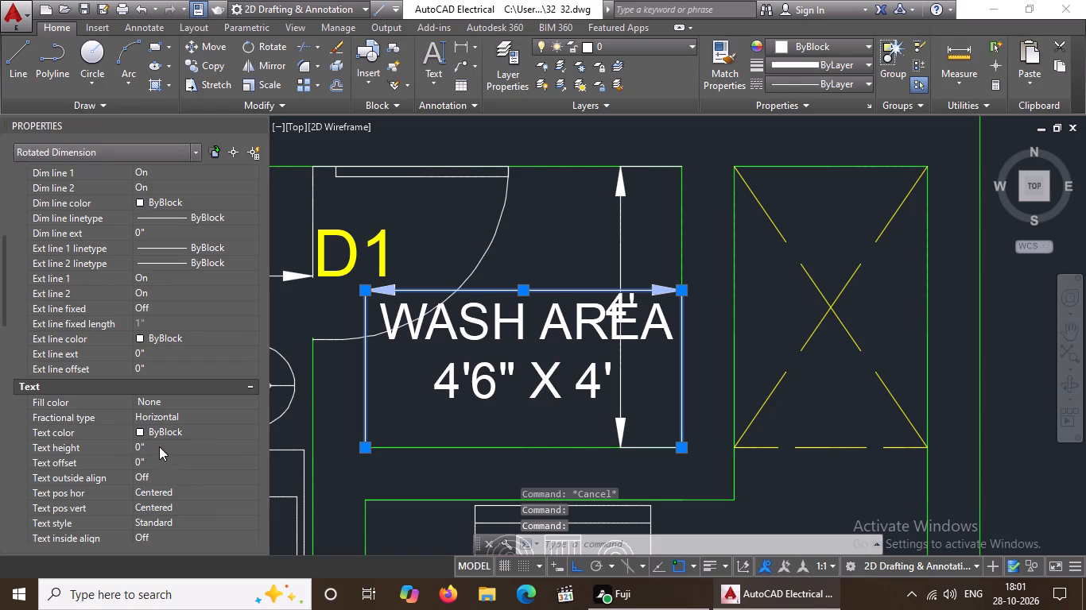
{"action": "left_click", "coordinate": [159, 446]}
{"action": "key", "text": "BackSpace"}
{"action": "key", "text": "BackSpace"}
{"action": "type", "text": "5\""}
{"action": "key", "text": "Return"}
{"action": "key", "text": "Escape"}
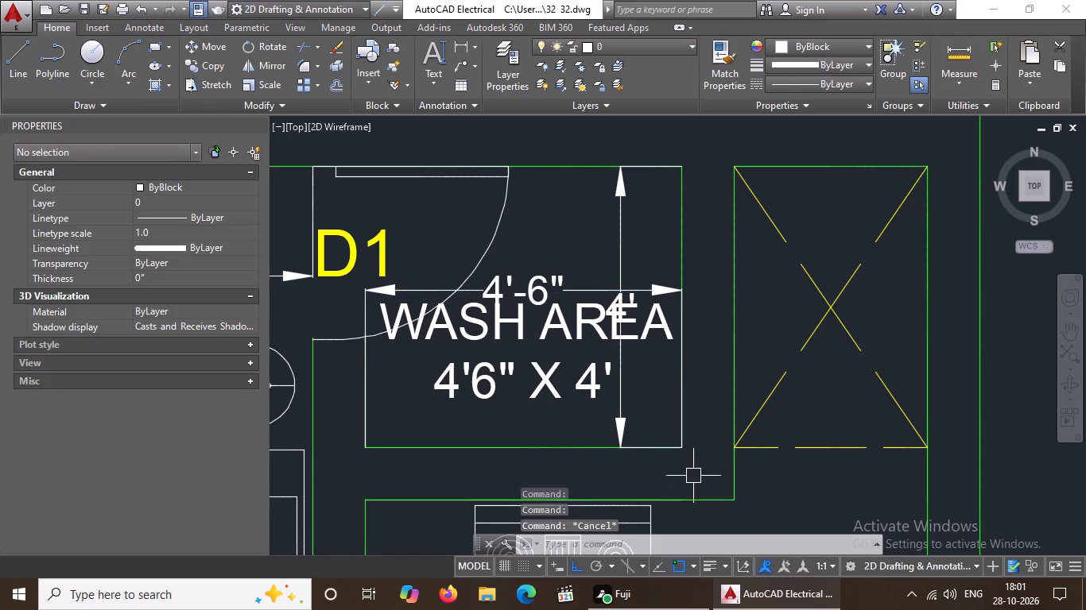
Add a horizontal linear dimension across the kitchen from its upper corner to the window-side wall, with the dimension line passing through the stove.
{"action": "scroll", "coordinate": [702, 465], "scroll_direction": "down", "scroll_amount": 4}
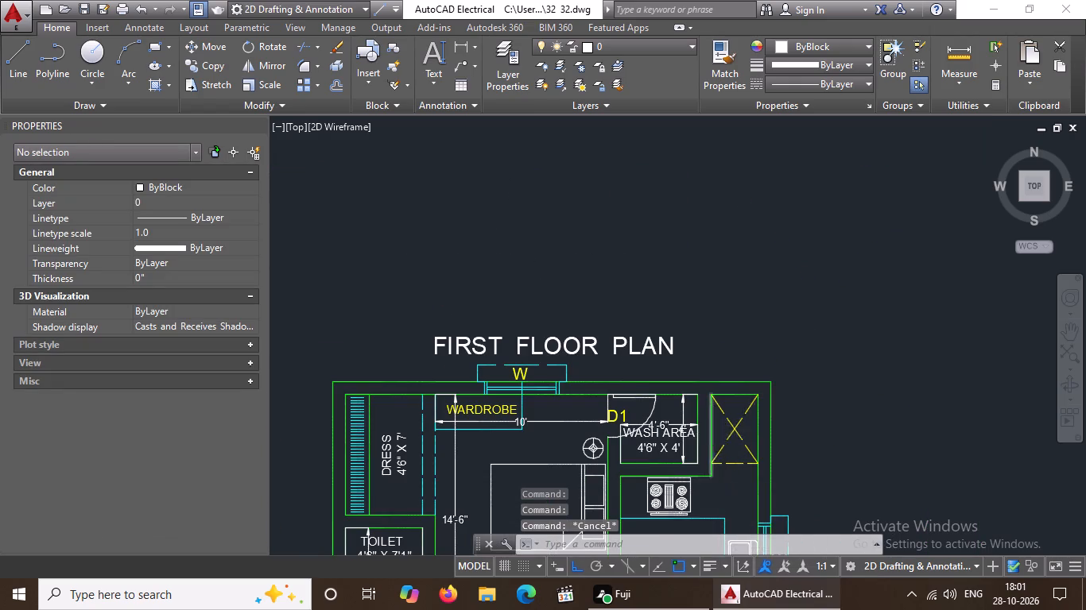
{"action": "scroll", "coordinate": [715, 431], "scroll_direction": "down", "scroll_amount": 2}
{"action": "scroll", "coordinate": [715, 489], "scroll_direction": "up", "scroll_amount": 4}
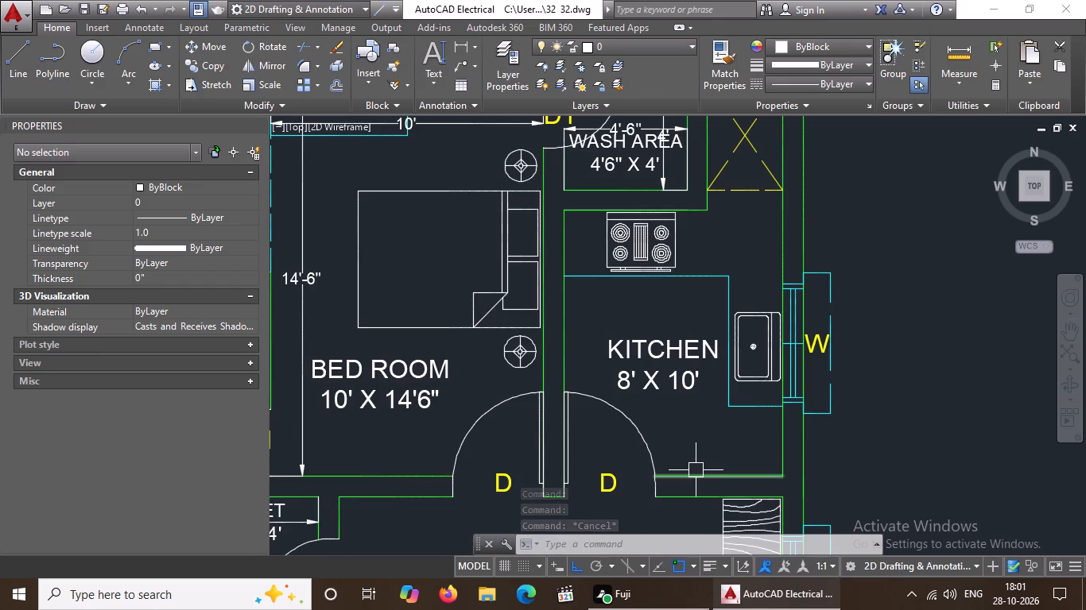
{"action": "scroll", "coordinate": [692, 466], "scroll_direction": "down", "scroll_amount": 1}
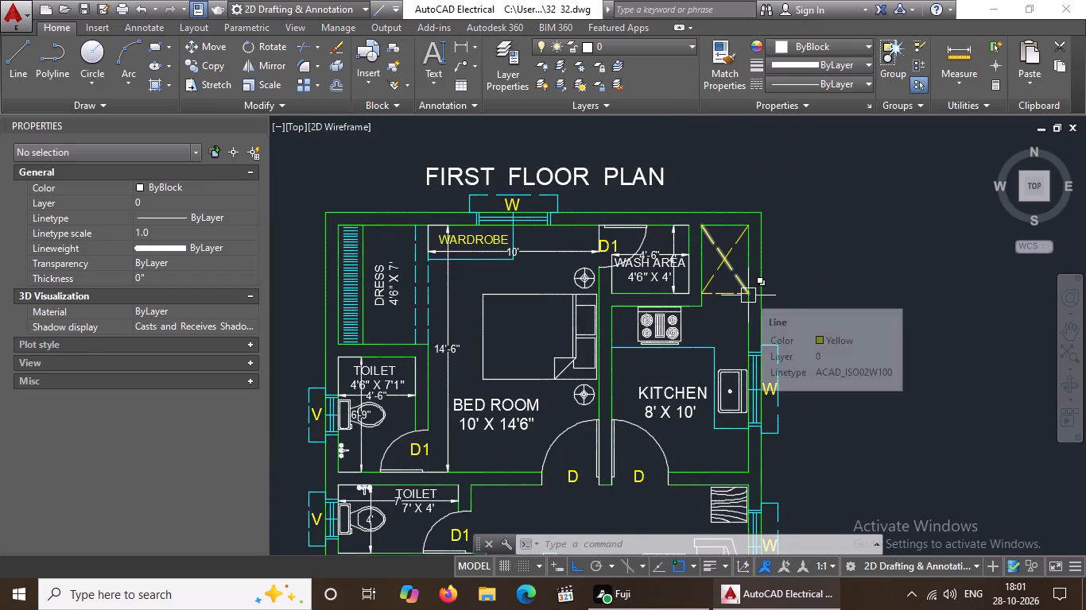
{"action": "key", "text": "Escape"}
{"action": "type", "text": "DIMLIN"}
{"action": "key", "text": "Return"}
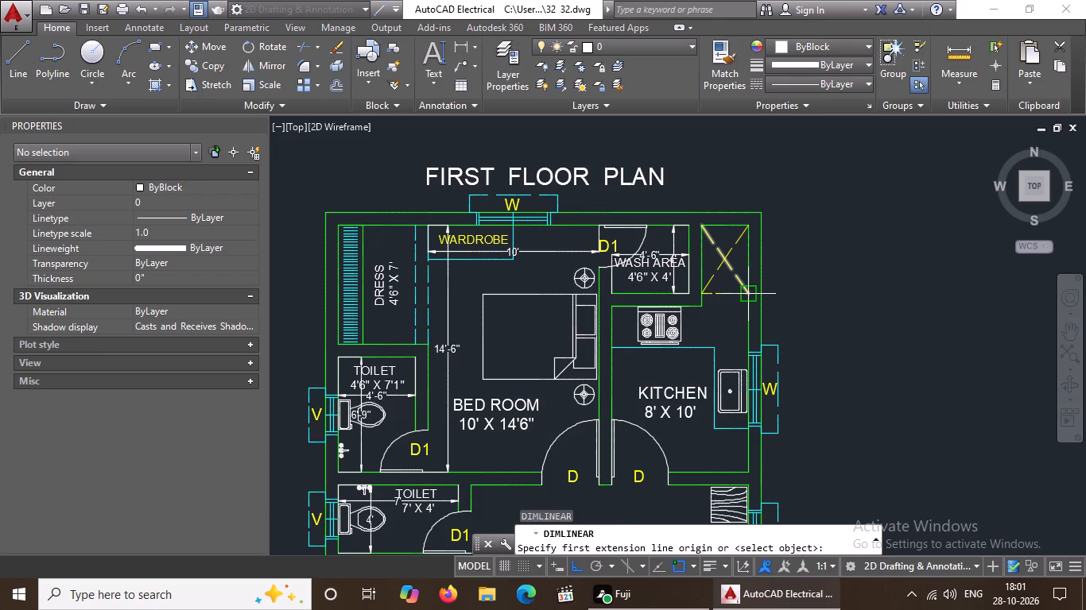
{"action": "scroll", "coordinate": [677, 316], "scroll_direction": "up", "scroll_amount": 3}
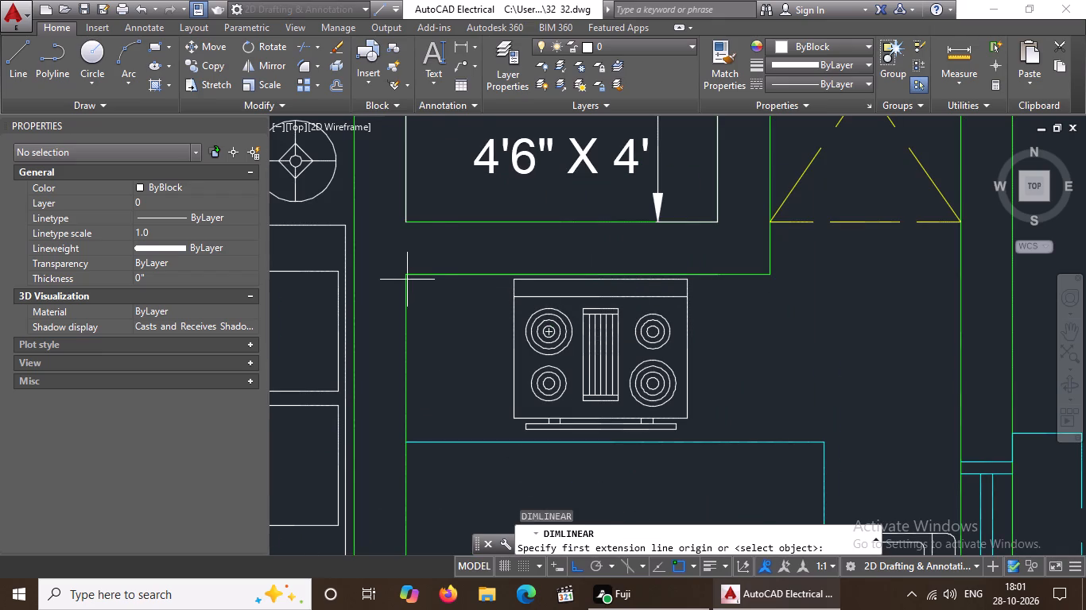
{"action": "left_click", "coordinate": [406, 276]}
{"action": "left_click", "coordinate": [963, 275]}
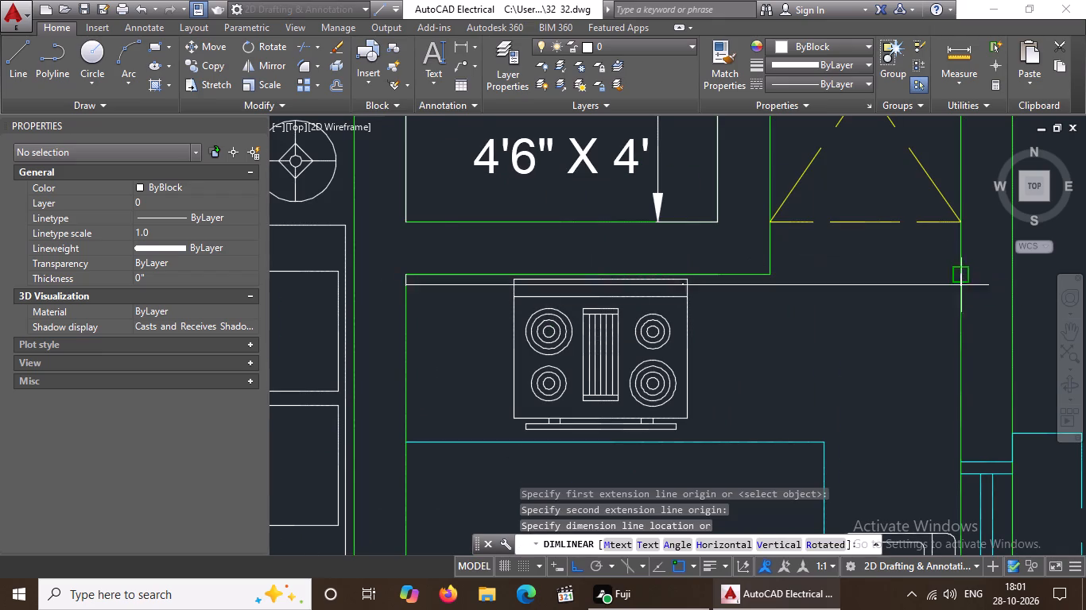
{"action": "left_click", "coordinate": [955, 354]}
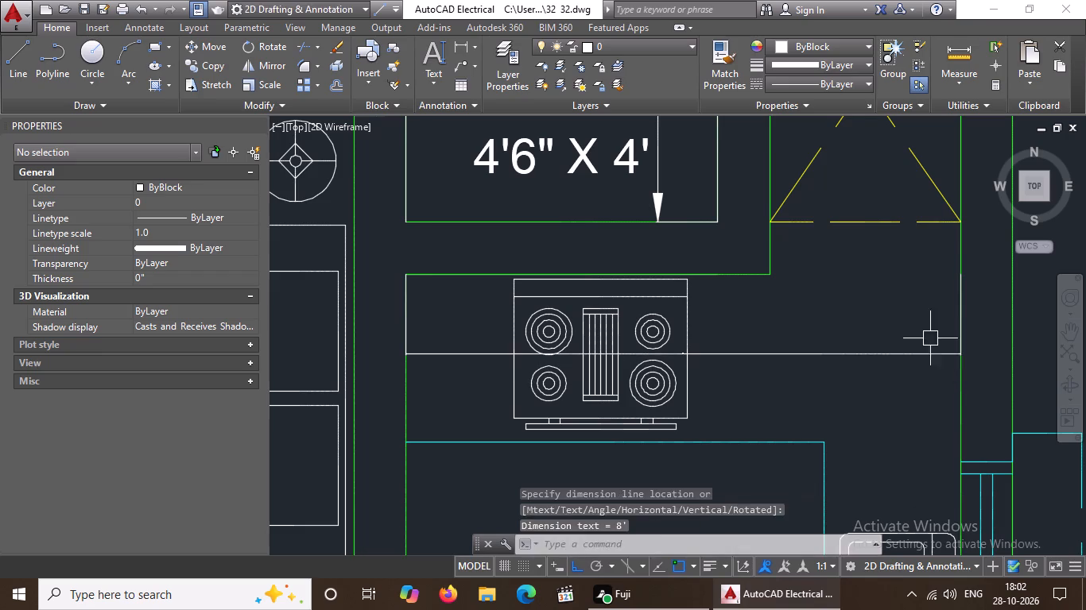
Add a vertical linear dimension in the kitchen from the wall corner near the crossed rectangle down to the bottom wall.
{"action": "scroll", "coordinate": [930, 337], "scroll_direction": "down", "scroll_amount": 4}
{"action": "scroll", "coordinate": [970, 418], "scroll_direction": "up", "scroll_amount": 1}
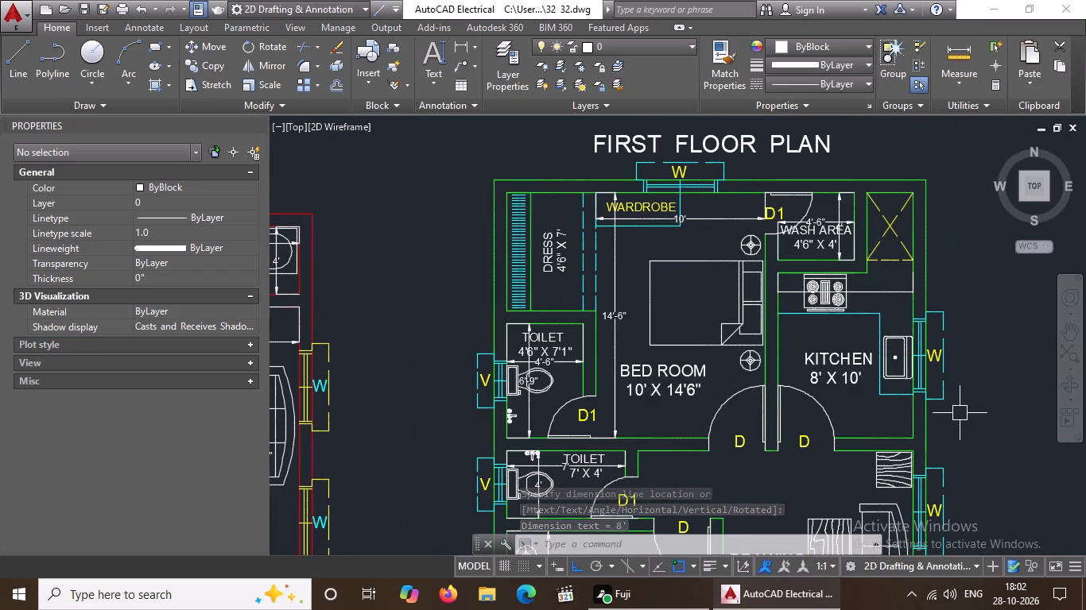
{"action": "type", "text": "DIMLIN"}
{"action": "key", "text": "Return"}
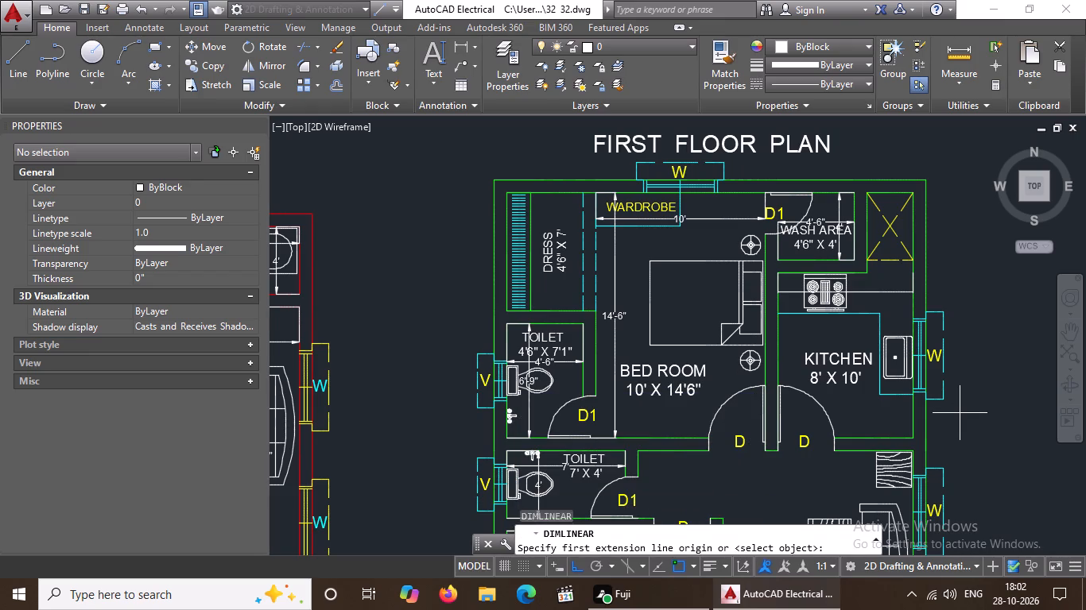
{"action": "scroll", "coordinate": [933, 292], "scroll_direction": "up", "scroll_amount": 2}
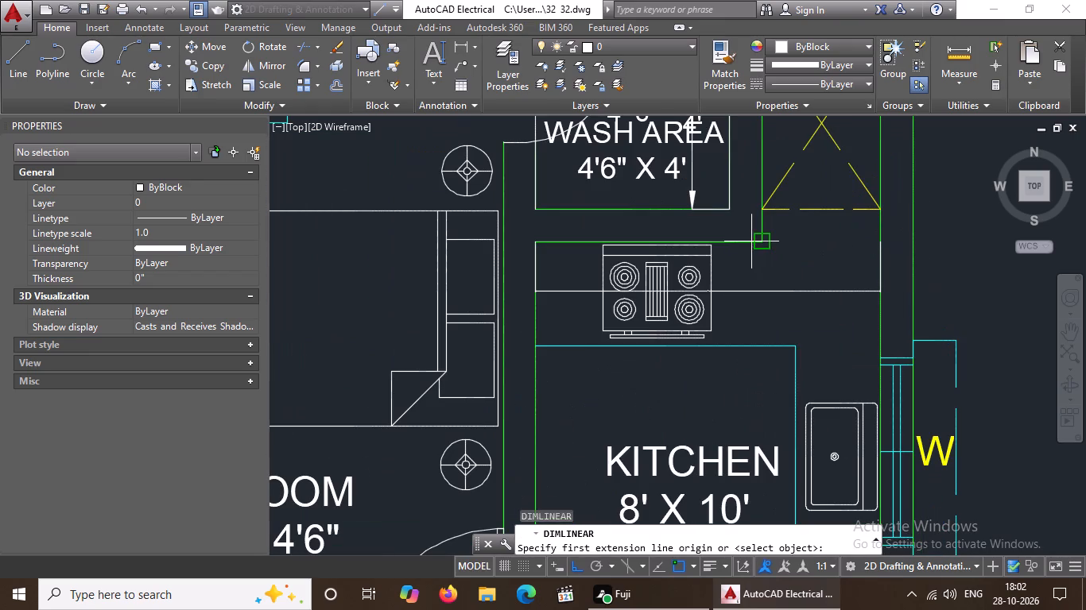
{"action": "left_click", "coordinate": [758, 244]}
{"action": "scroll", "coordinate": [753, 288], "scroll_direction": "down", "scroll_amount": 3}
{"action": "scroll", "coordinate": [767, 391], "scroll_direction": "up", "scroll_amount": 3}
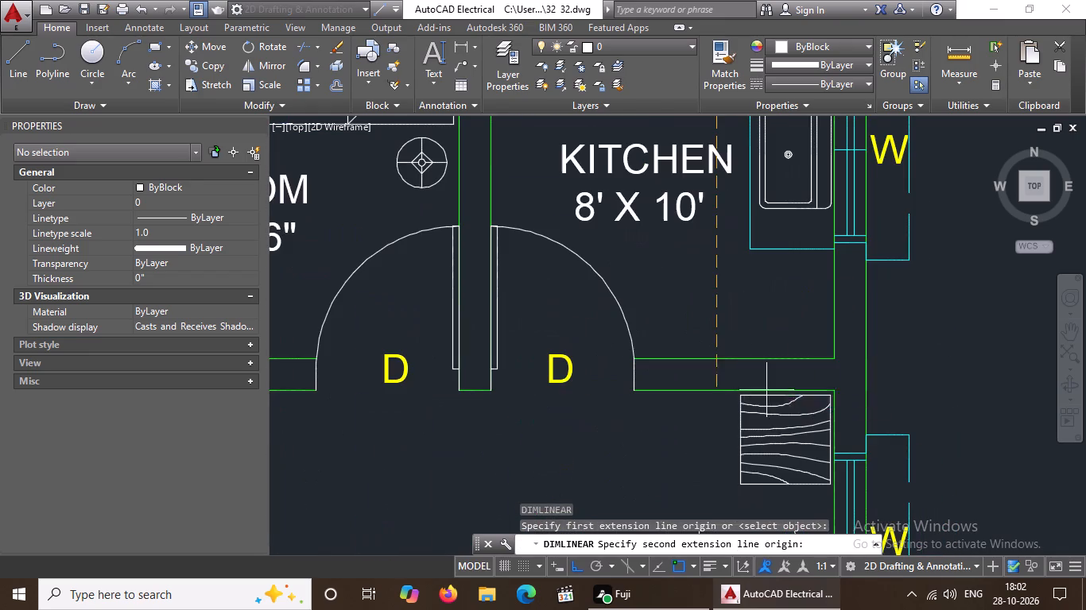
{"action": "left_click", "coordinate": [731, 357]}
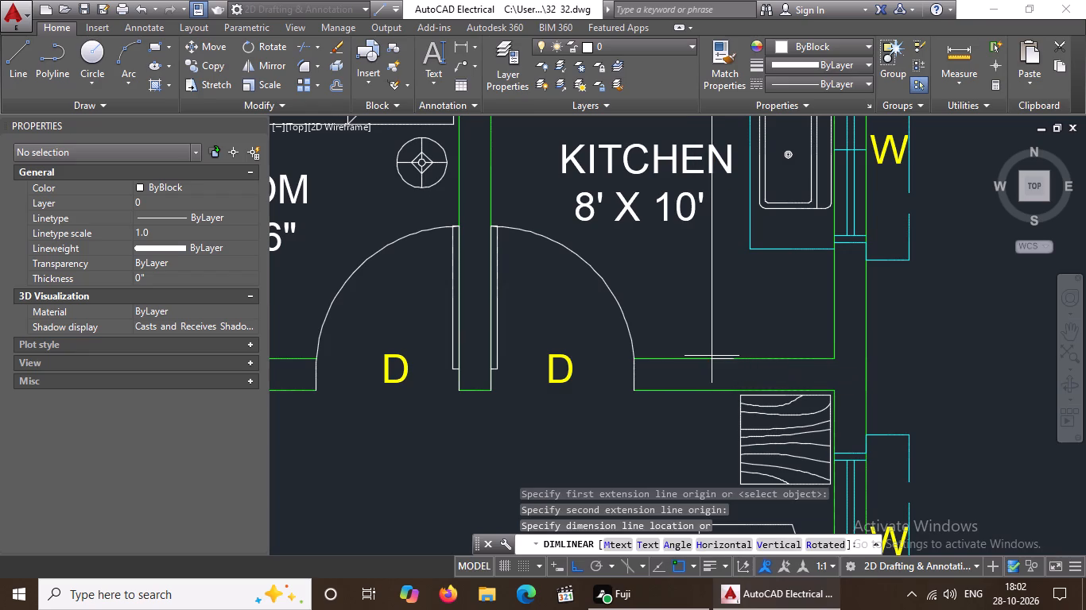
{"action": "left_click", "coordinate": [712, 356]}
Set the arrow size of the kitchen's horizontal dimension to 5".
{"action": "scroll", "coordinate": [727, 350], "scroll_direction": "down", "scroll_amount": 4}
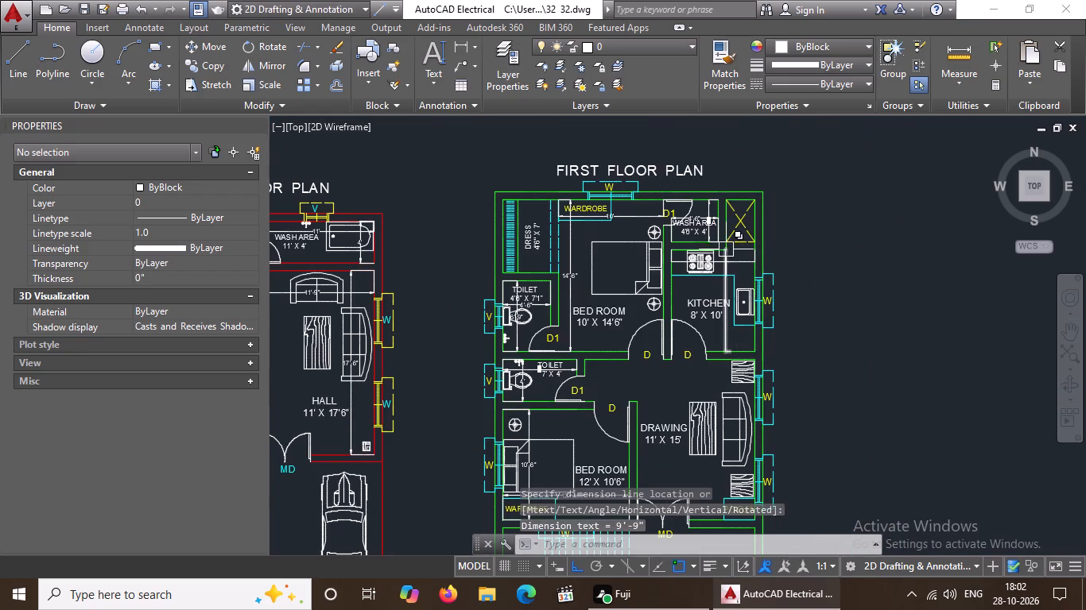
{"action": "scroll", "coordinate": [723, 260], "scroll_direction": "up", "scroll_amount": 3}
{"action": "left_click", "coordinate": [759, 264]}
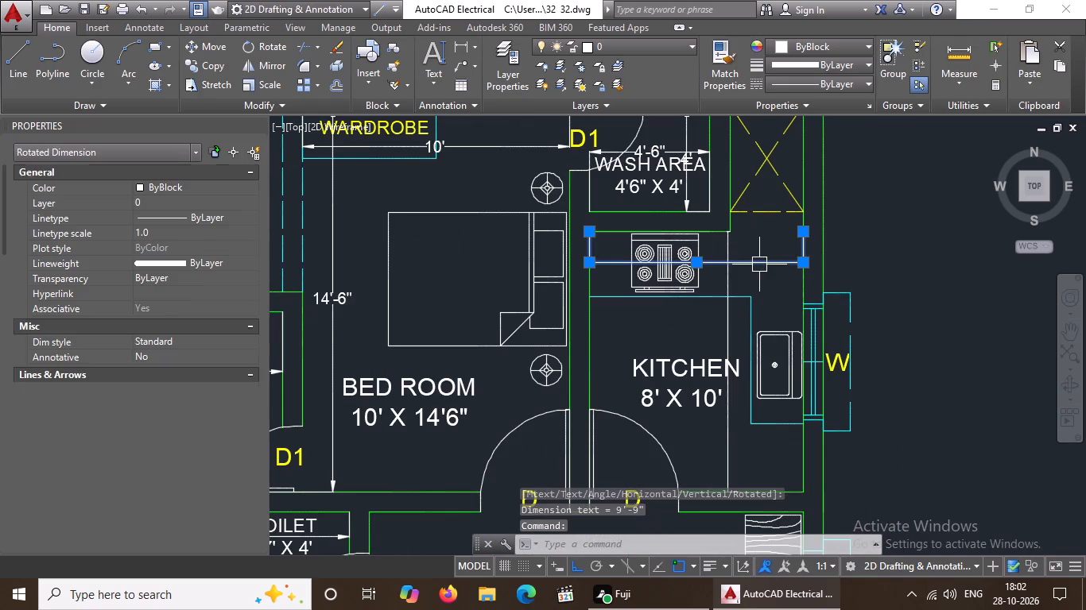
{"action": "right_click", "coordinate": [753, 311]}
{"action": "left_click", "coordinate": [808, 546]}
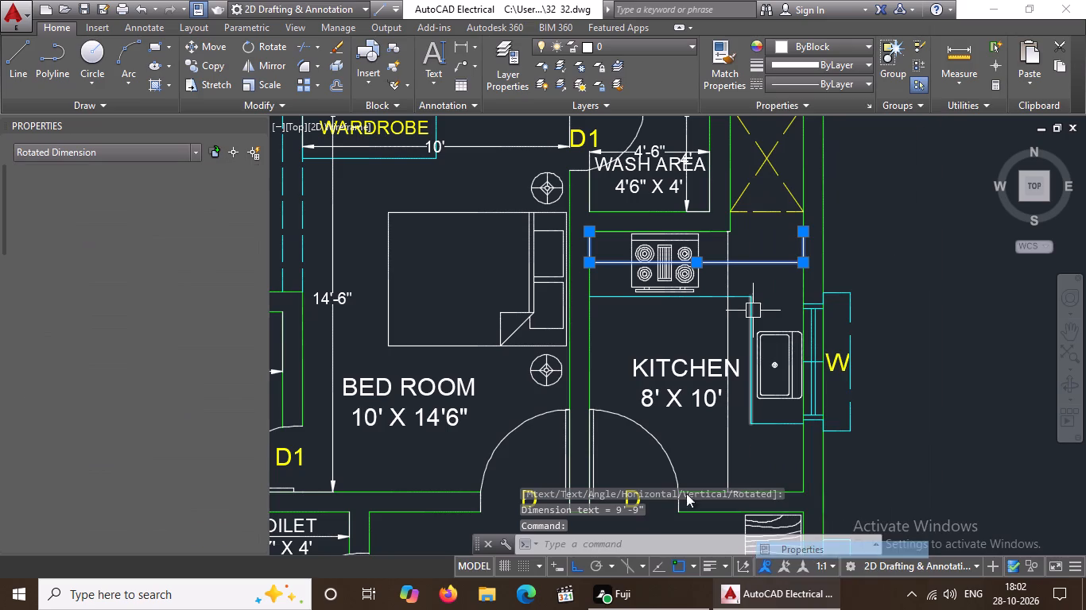
{"action": "left_click", "coordinate": [158, 414]}
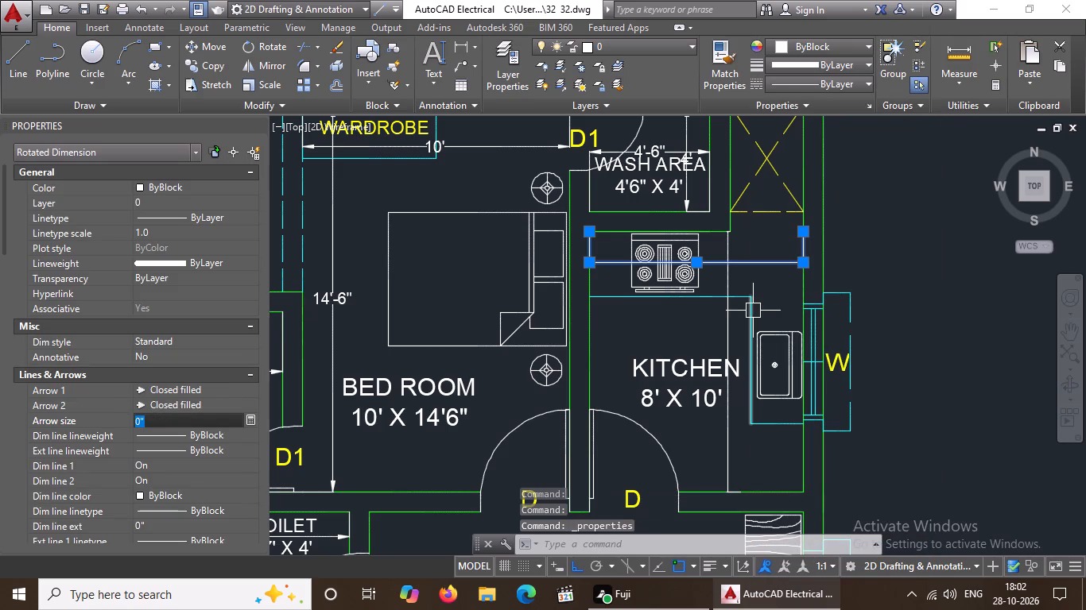
{"action": "key", "text": "BackSpace"}
{"action": "key", "text": "BackSpace"}
{"action": "type", "text": "5\""}
{"action": "key", "text": "Return"}
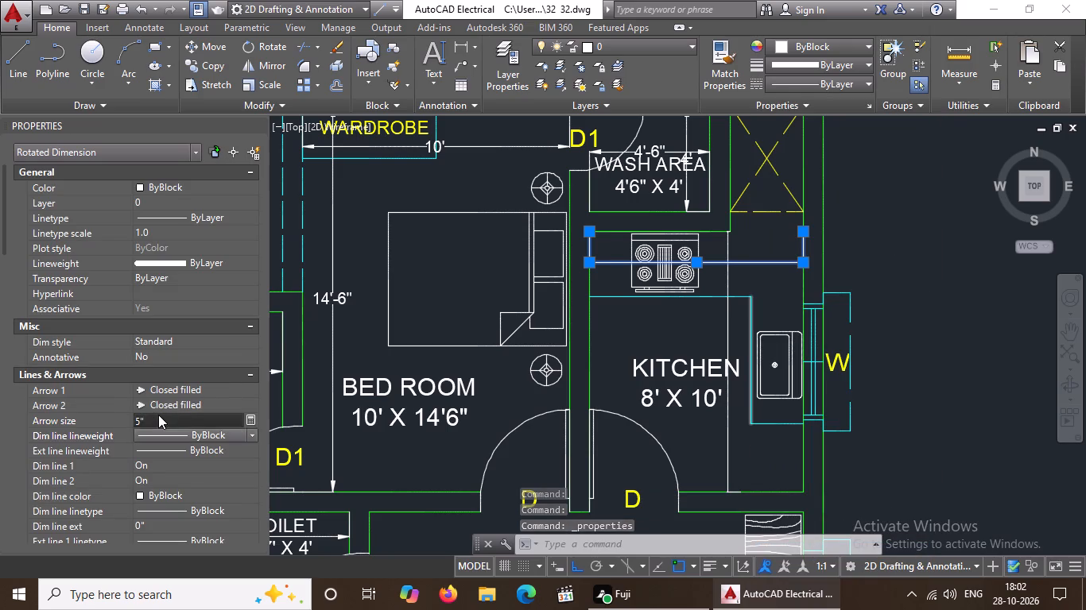
Set the text height of the kitchen's horizontal dimension to 5" and deselect it.
{"action": "scroll", "coordinate": [158, 415], "scroll_direction": "down", "scroll_amount": 3}
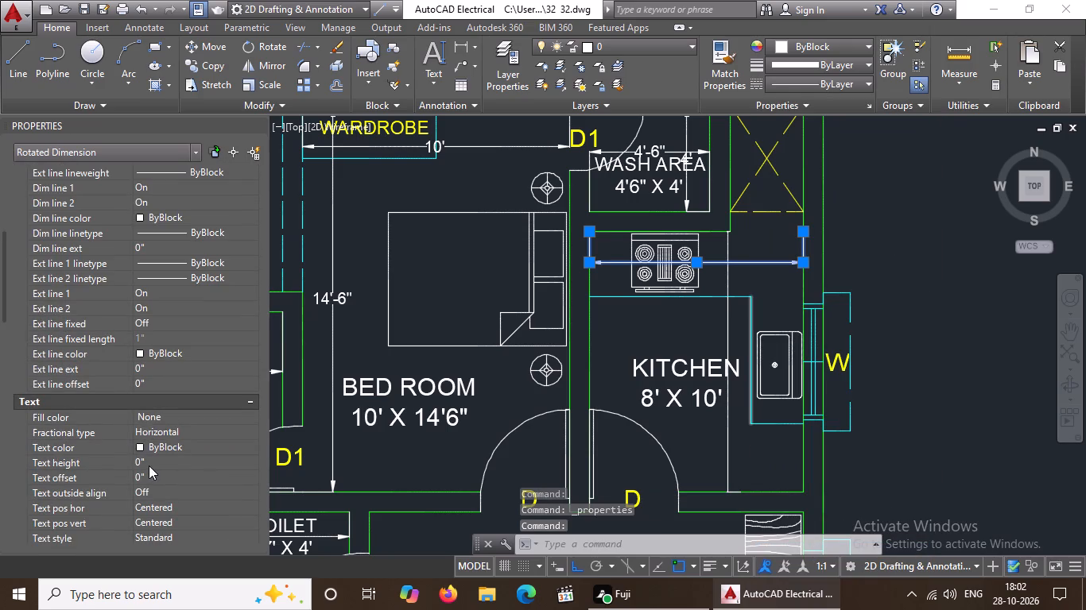
{"action": "left_click", "coordinate": [152, 463]}
{"action": "key", "text": "BackSpace"}
{"action": "key", "text": "BackSpace"}
{"action": "type", "text": "5\""}
{"action": "key", "text": "Return"}
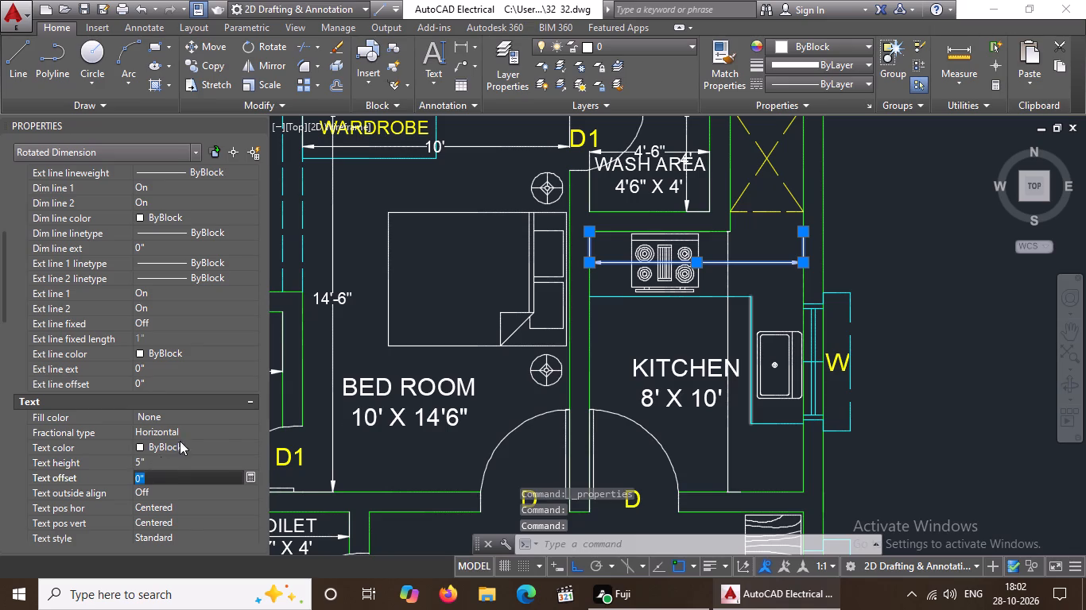
{"action": "key", "text": "Escape"}
Set the arrow size of the kitchen's vertical dimension to 5".
{"action": "left_click", "coordinate": [727, 428]}
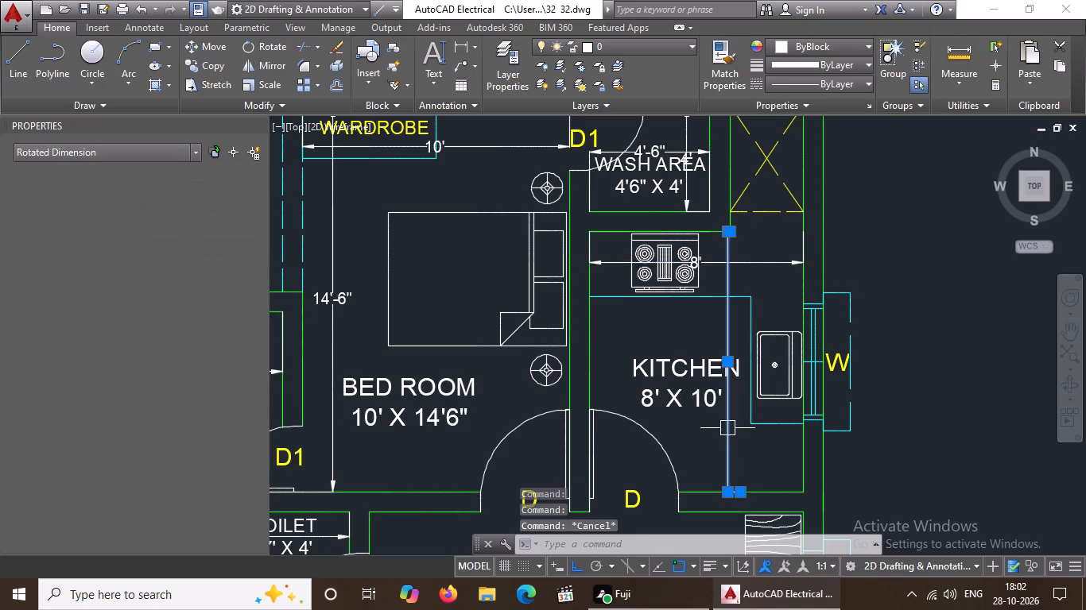
{"action": "left_click", "coordinate": [165, 423]}
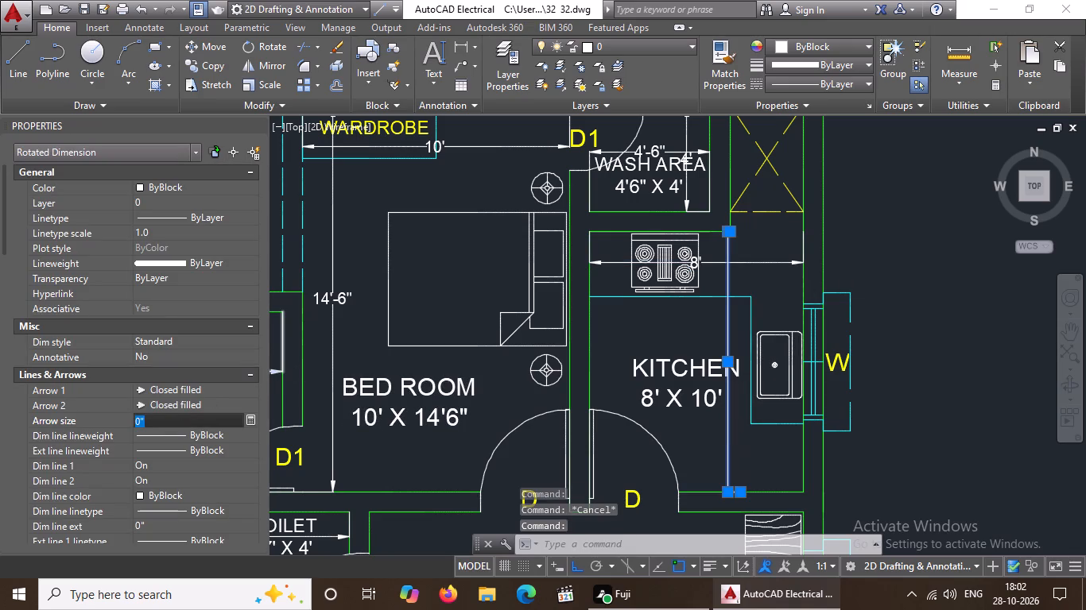
{"action": "key", "text": "BackSpace"}
{"action": "key", "text": "BackSpace"}
{"action": "type", "text": "5\""}
{"action": "key", "text": "Return"}
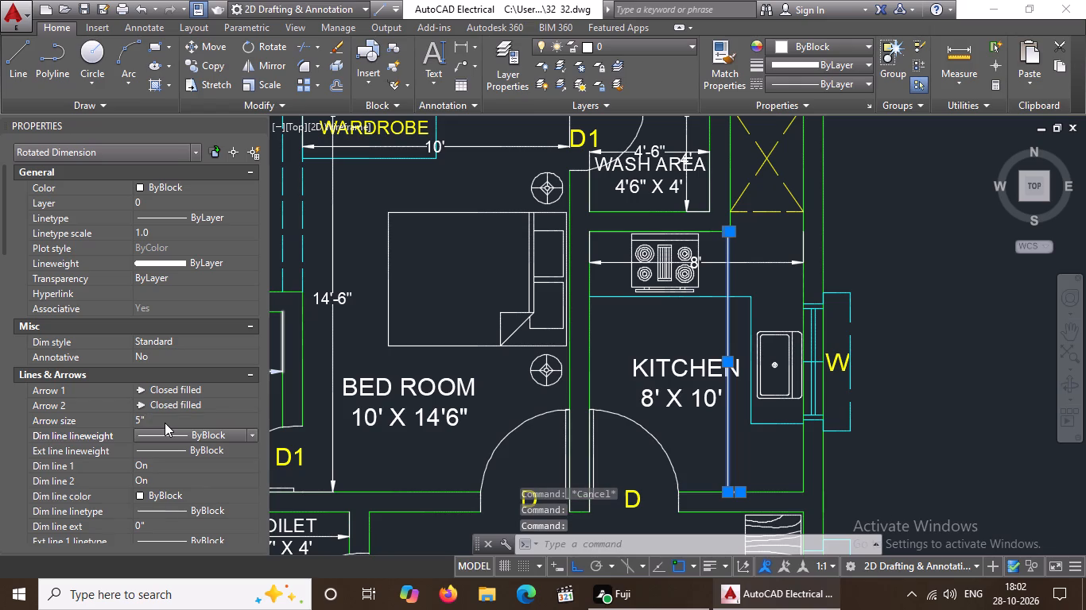
Set the text height of the kitchen's vertical dimension to 5" and deselect it.
{"action": "scroll", "coordinate": [165, 423], "scroll_direction": "down", "scroll_amount": 4}
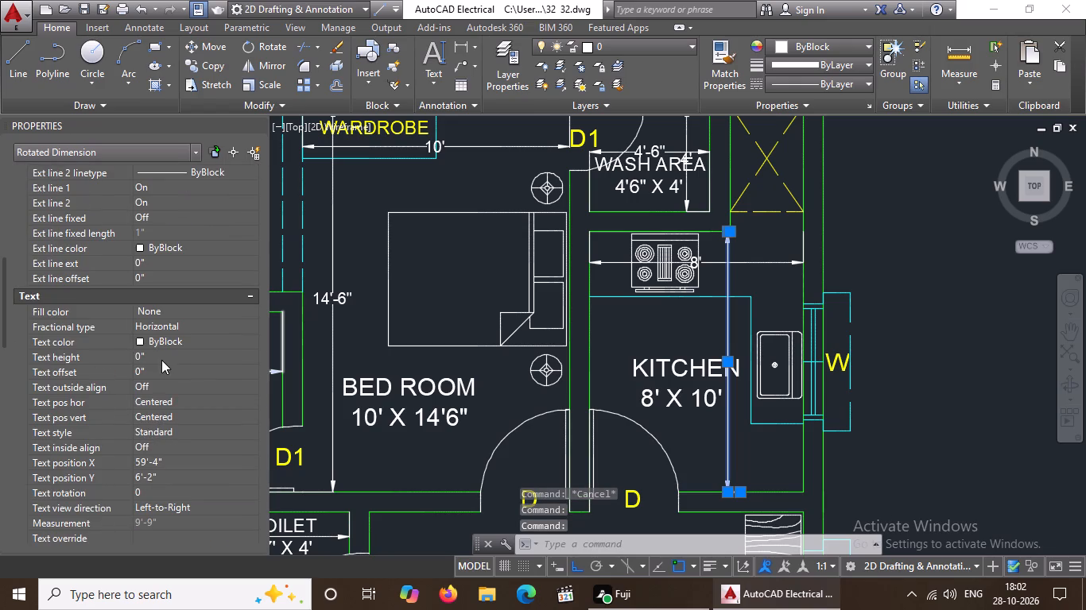
{"action": "left_click", "coordinate": [163, 360]}
{"action": "key", "text": "BackSpace"}
{"action": "key", "text": "BackSpace"}
{"action": "type", "text": "5\""}
{"action": "key", "text": "Return"}
{"action": "key", "text": "Escape"}
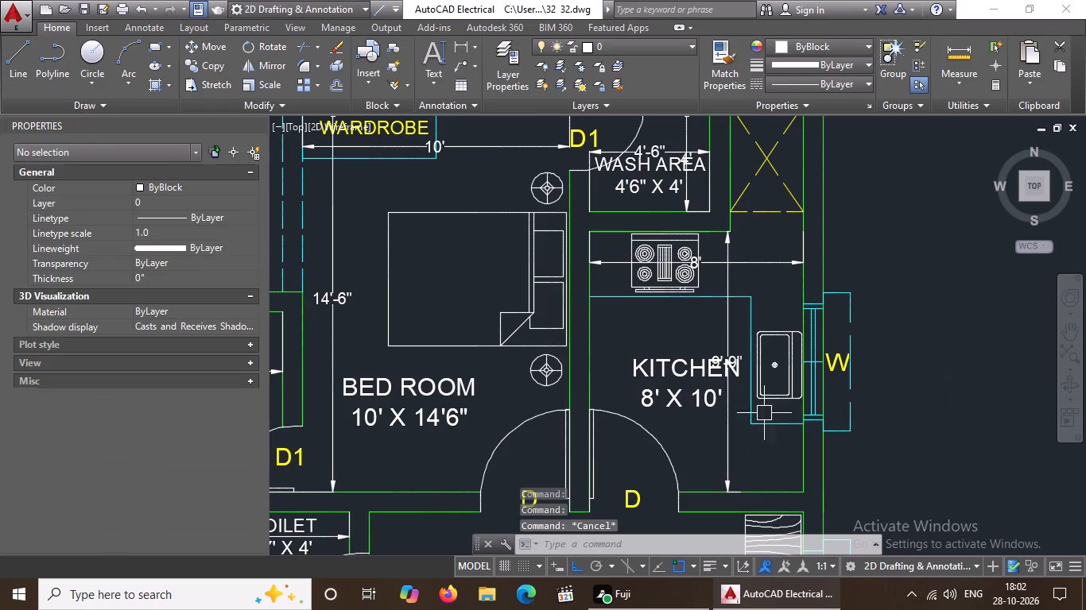
Shift the kitchen's vertical dimension line a few inches toward the sink, past the wall corner, and deselect it.
{"action": "scroll", "coordinate": [742, 356], "scroll_direction": "up", "scroll_amount": 2}
{"action": "scroll", "coordinate": [701, 304], "scroll_direction": "down", "scroll_amount": 2}
{"action": "scroll", "coordinate": [701, 214], "scroll_direction": "up", "scroll_amount": 2}
{"action": "left_click", "coordinate": [707, 205]}
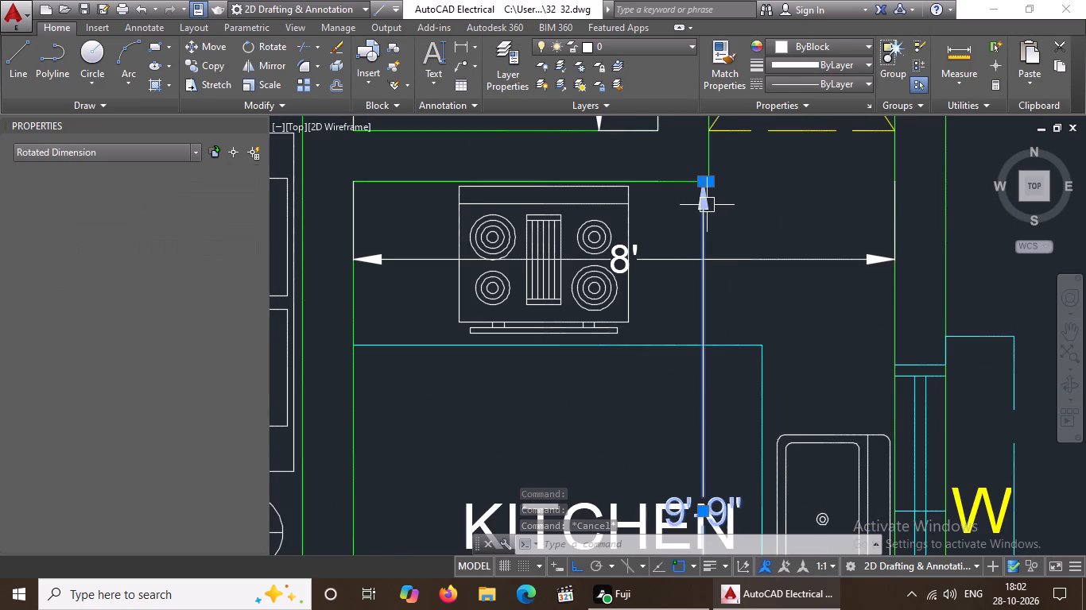
{"action": "left_click", "coordinate": [702, 180]}
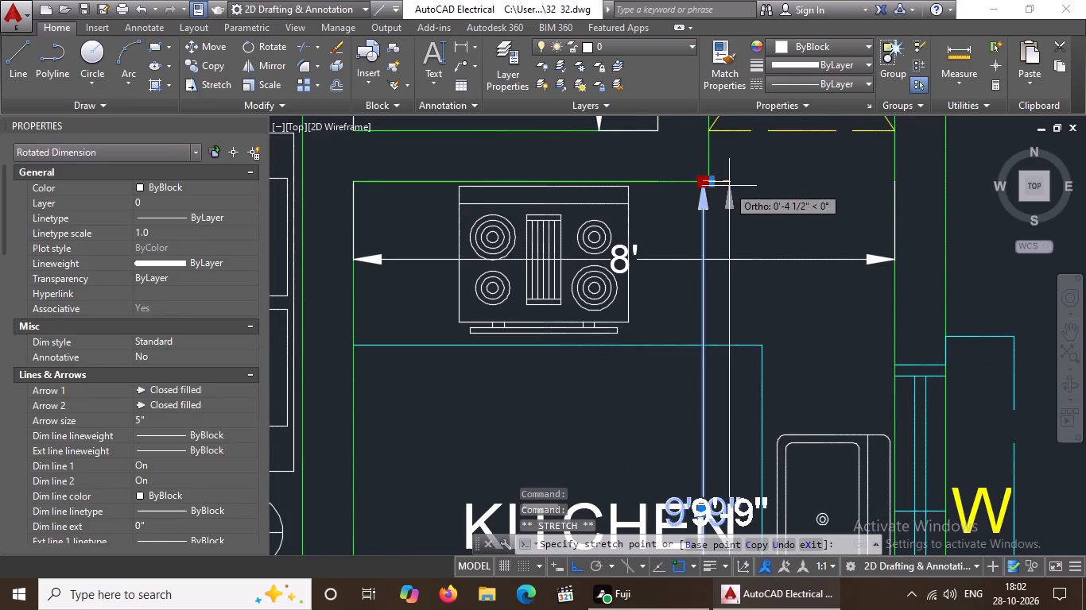
{"action": "left_click", "coordinate": [723, 183]}
{"action": "scroll", "coordinate": [747, 195], "scroll_direction": "down", "scroll_amount": 2}
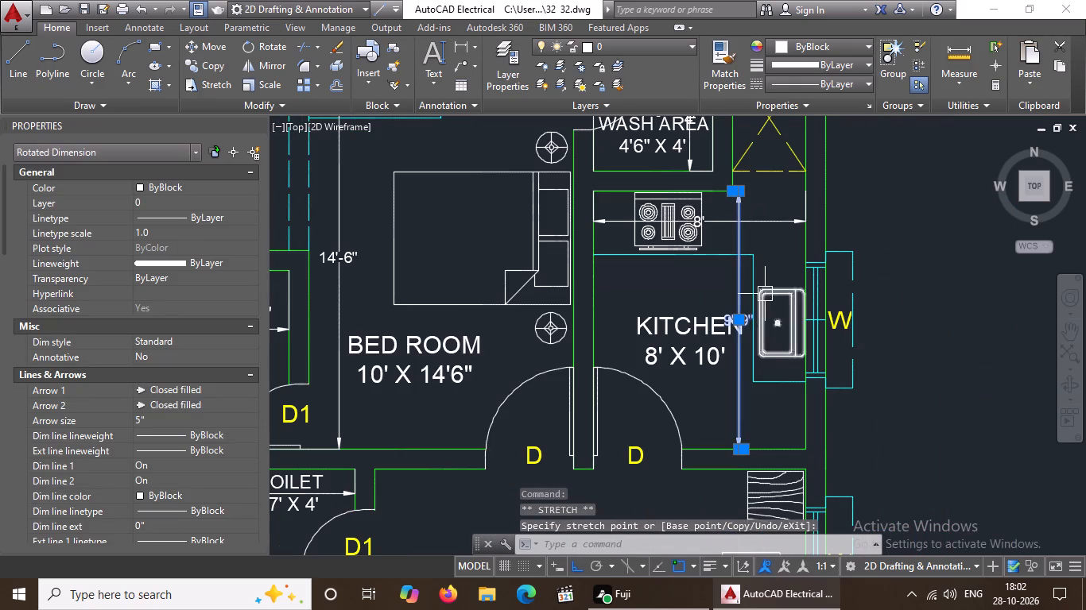
{"action": "key", "text": "Escape"}
Add a horizontal linear dimension across the first floor's drawing room to the window-side wall, placing the dimension line just above the main door.
{"action": "scroll", "coordinate": [758, 380], "scroll_direction": "down", "scroll_amount": 2}
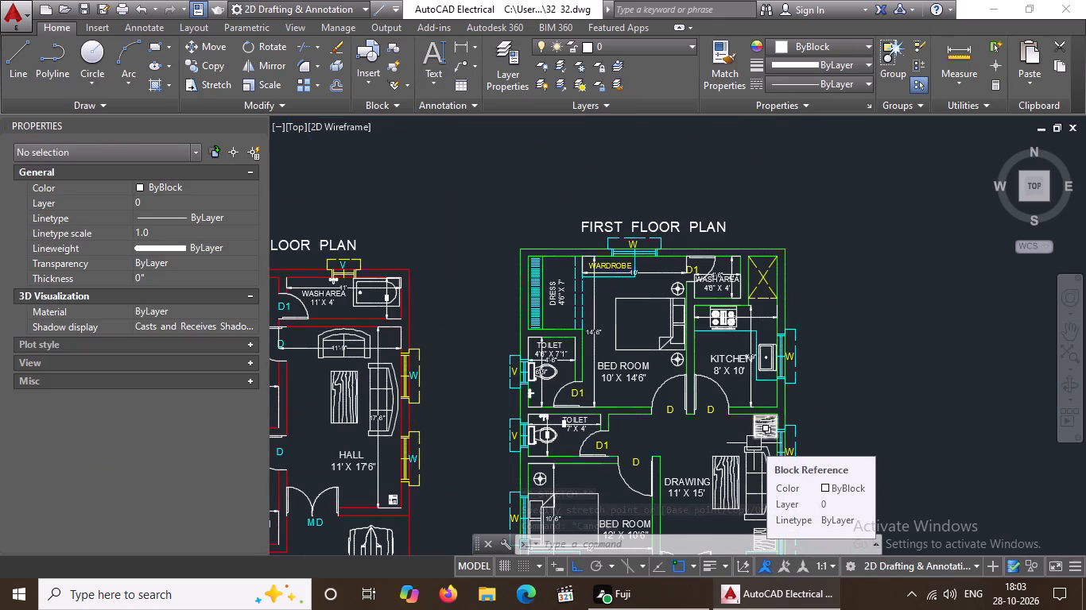
{"action": "scroll", "coordinate": [758, 419], "scroll_direction": "down", "scroll_amount": 3}
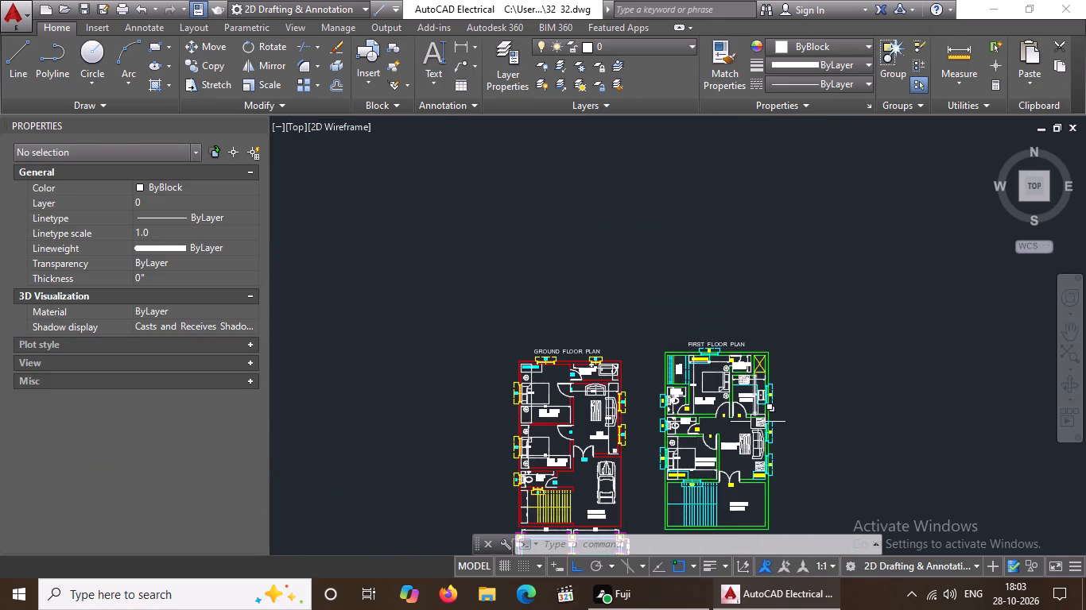
{"action": "scroll", "coordinate": [754, 505], "scroll_direction": "up", "scroll_amount": 4}
{"action": "key", "text": "Escape"}
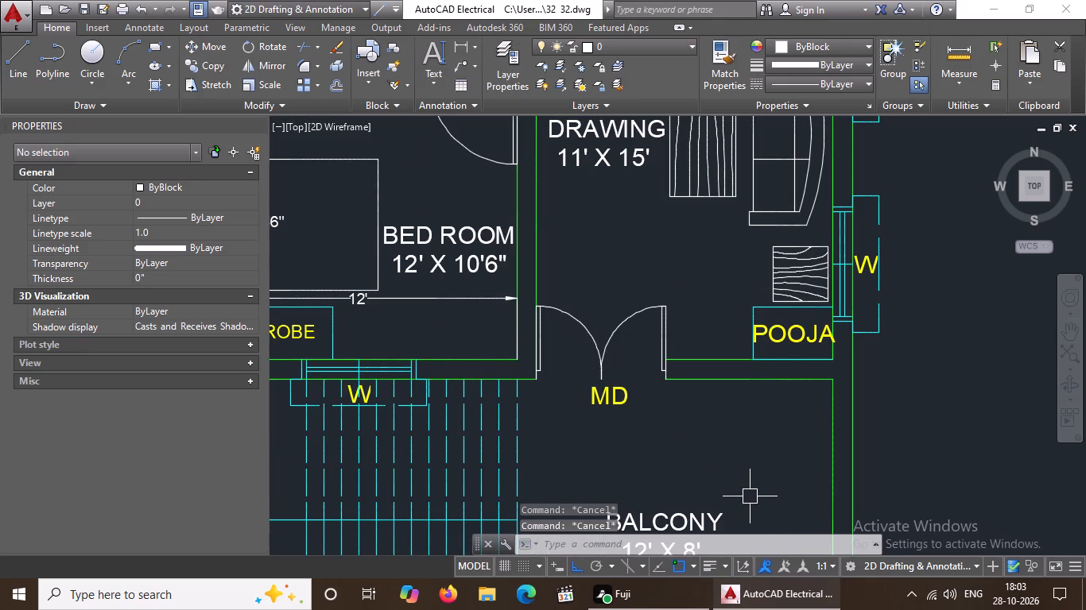
{"action": "type", "text": "DI"}
{"action": "key", "text": "m"}
{"action": "key", "text": "l"}
{"action": "key", "text": "i"}
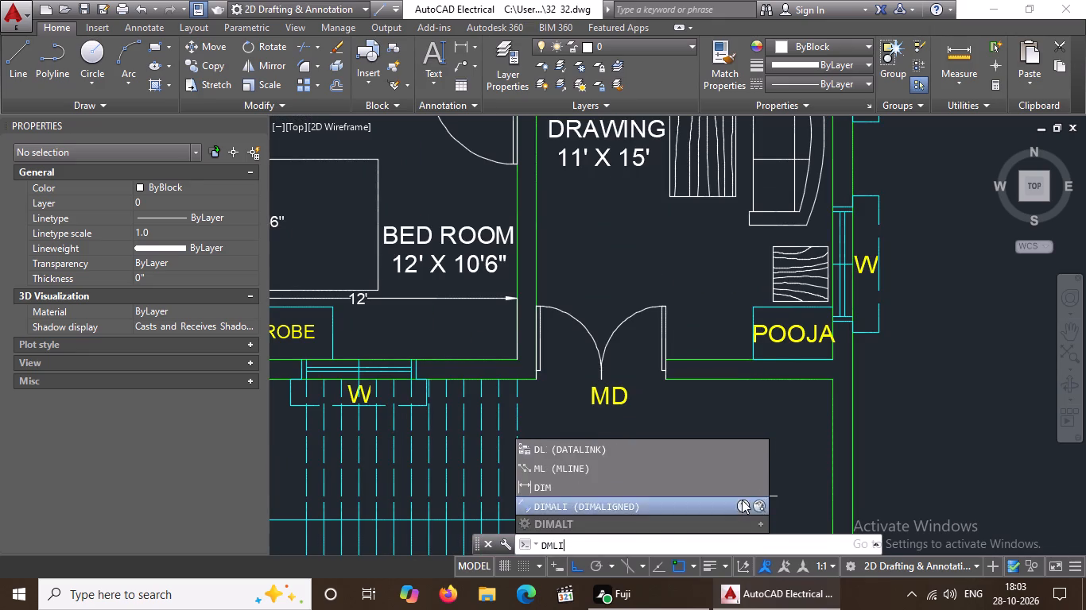
{"action": "key", "text": "n"}
{"action": "key", "text": "Return"}
{"action": "scroll", "coordinate": [717, 373], "scroll_direction": "down", "scroll_amount": 1}
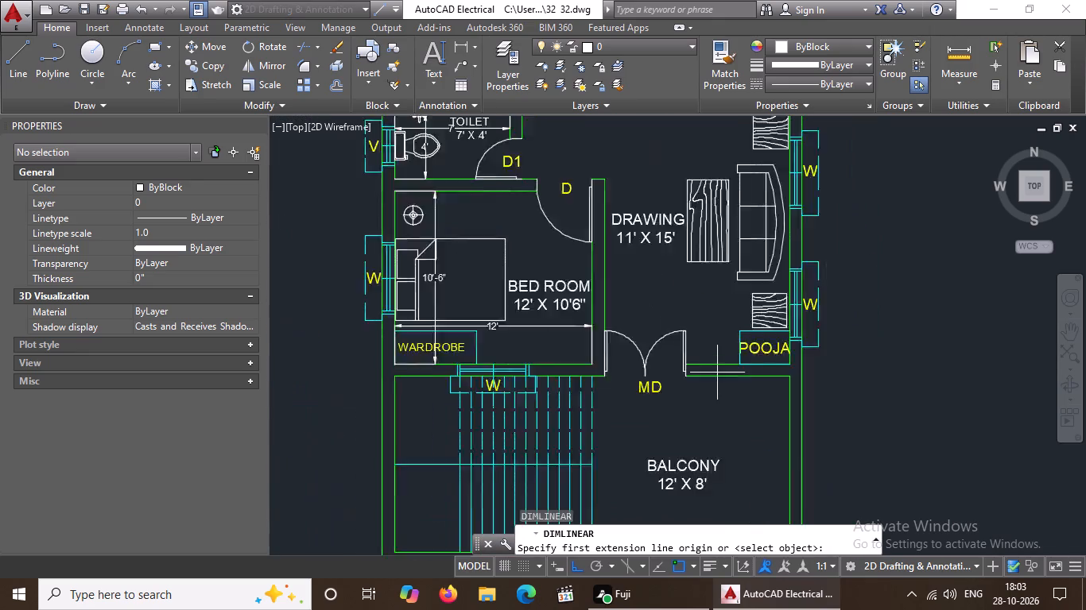
{"action": "scroll", "coordinate": [717, 373], "scroll_direction": "down", "scroll_amount": 1}
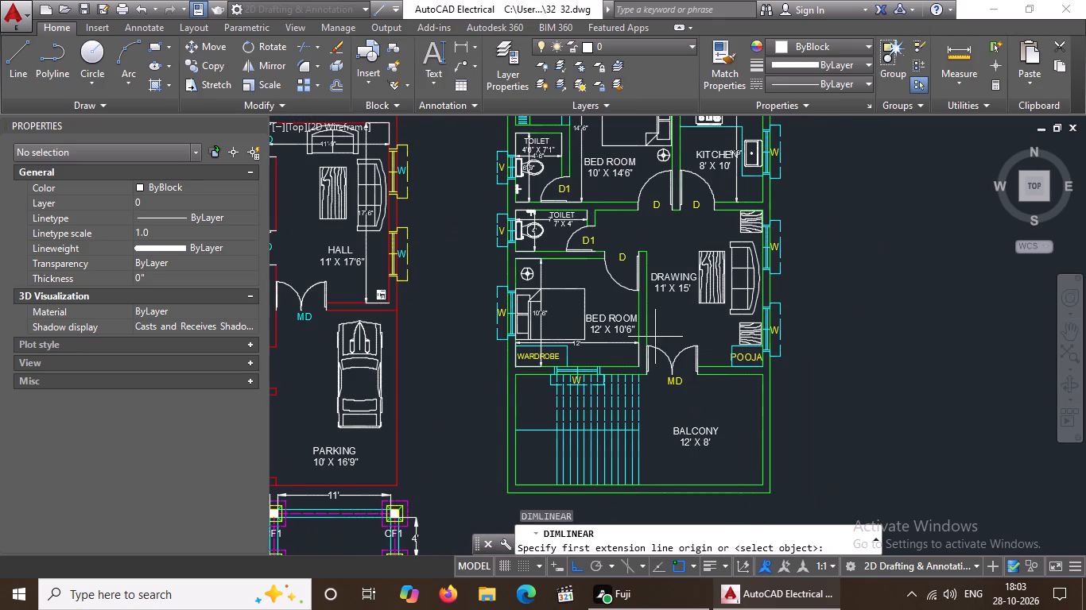
{"action": "scroll", "coordinate": [655, 337], "scroll_direction": "up", "scroll_amount": 1}
{"action": "scroll", "coordinate": [655, 337], "scroll_direction": "down", "scroll_amount": 1}
{"action": "scroll", "coordinate": [643, 367], "scroll_direction": "up", "scroll_amount": 2}
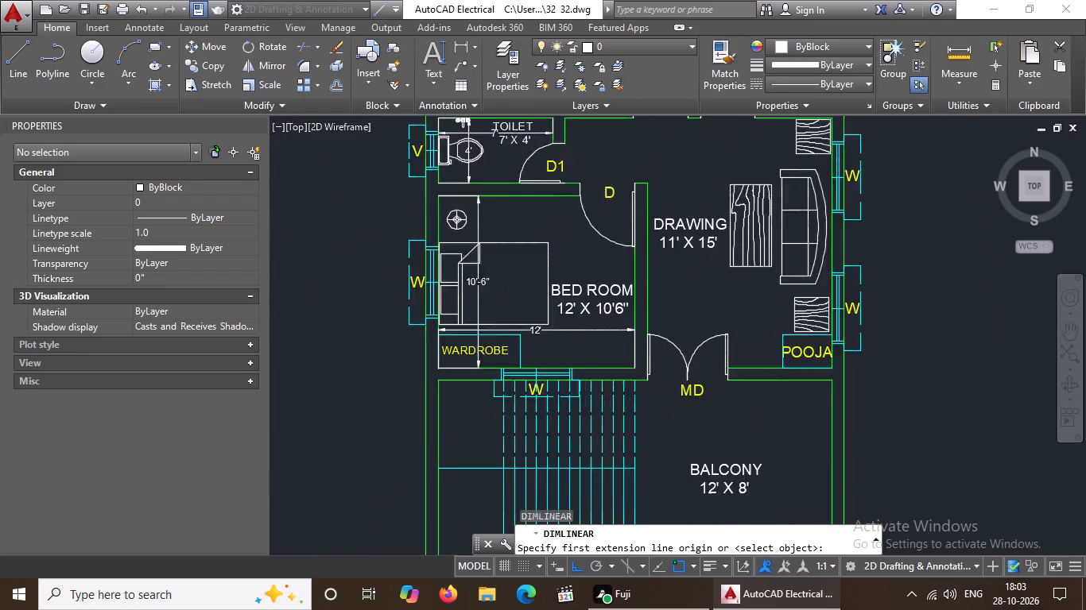
{"action": "left_click", "coordinate": [647, 389]}
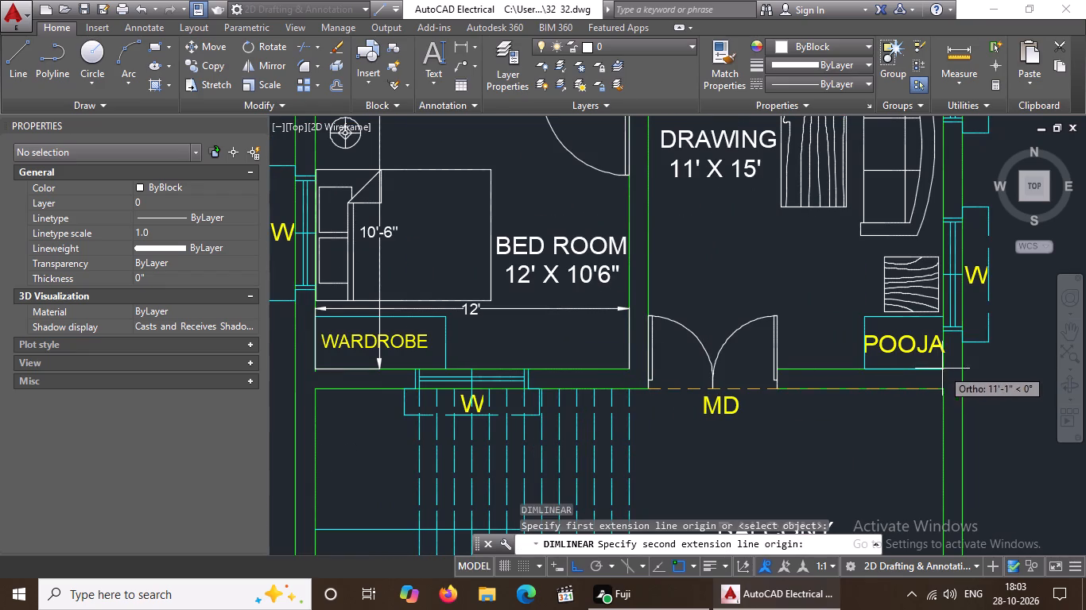
{"action": "left_click", "coordinate": [941, 396]}
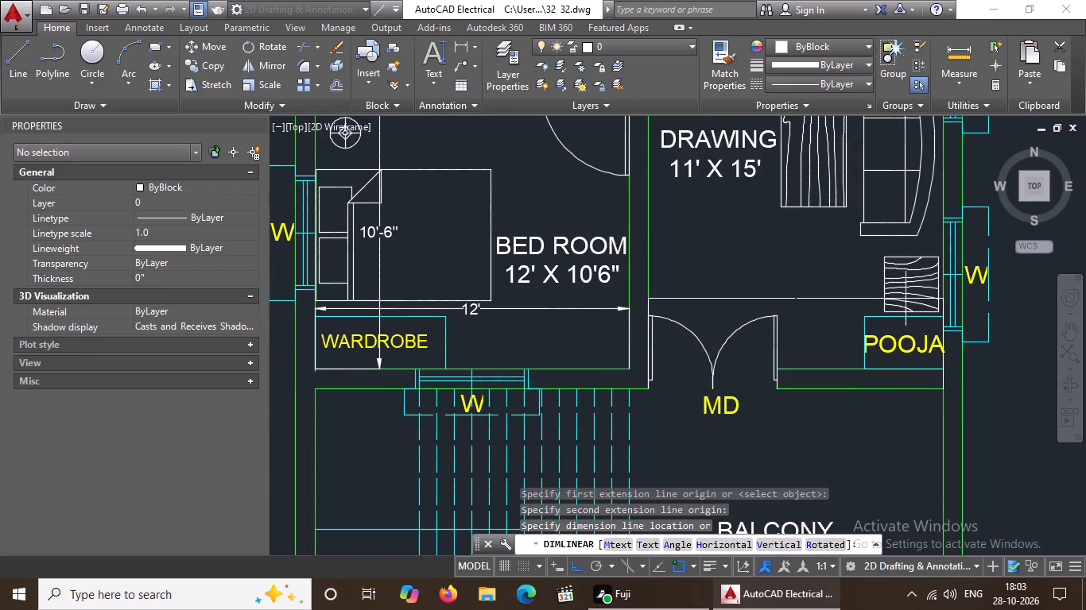
{"action": "left_click", "coordinate": [903, 298]}
{"action": "scroll", "coordinate": [903, 298], "scroll_direction": "down", "scroll_amount": 3}
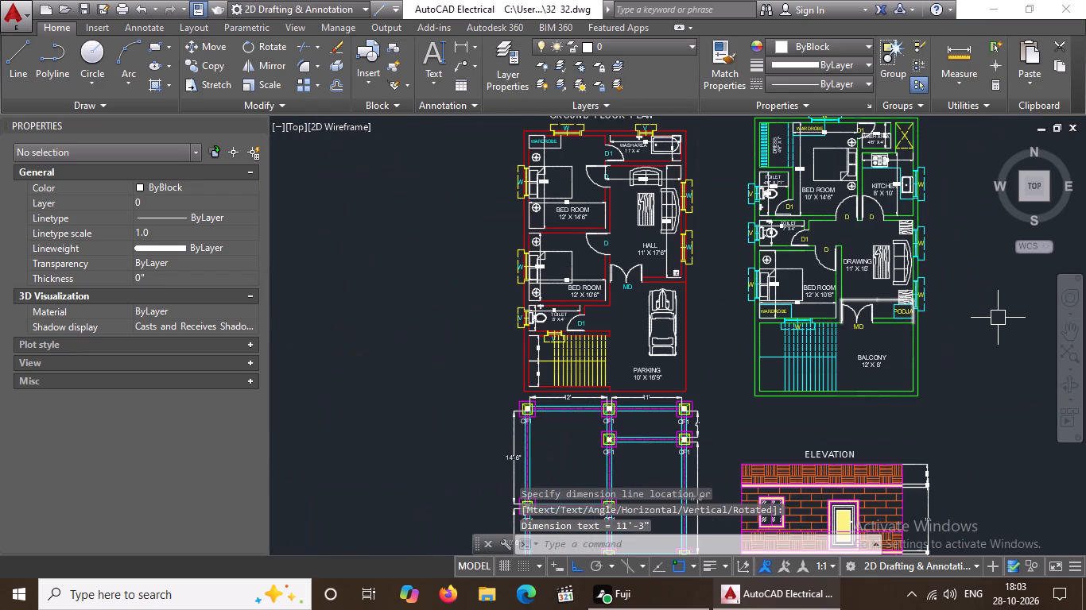
{"action": "key", "text": "Escape"}
Add a vertical linear dimension in the drawing room from the wall end beside the main door up to the wall end beside the kitchen door.
{"action": "type", "text": "DI"}
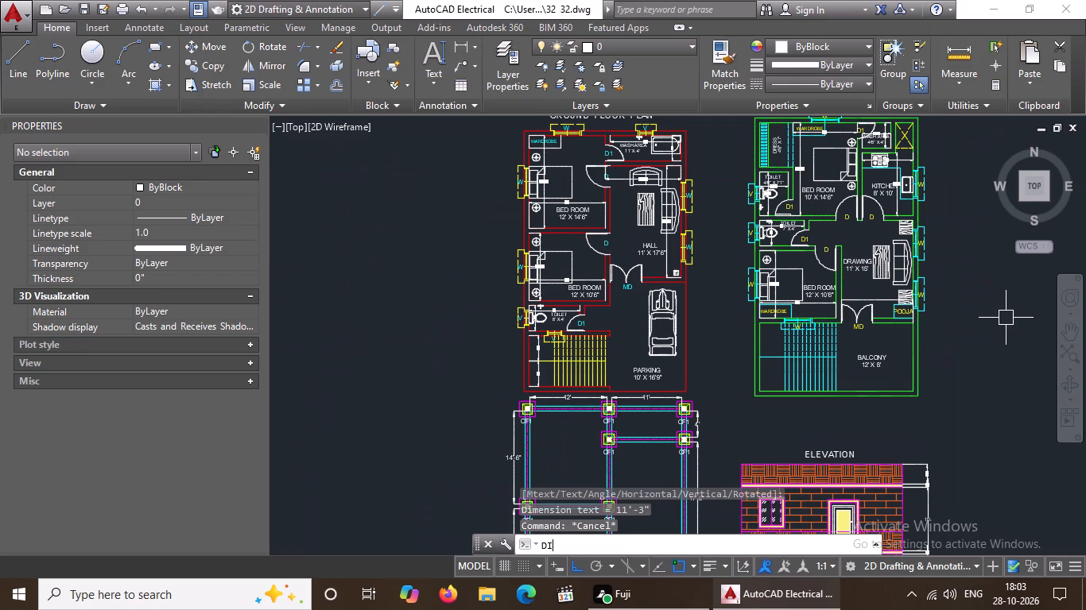
{"action": "key", "text": "m"}
{"action": "key", "text": "l"}
{"action": "key", "text": "i"}
{"action": "key", "text": "n"}
{"action": "key", "text": "Return"}
{"action": "scroll", "coordinate": [859, 230], "scroll_direction": "up", "scroll_amount": 3}
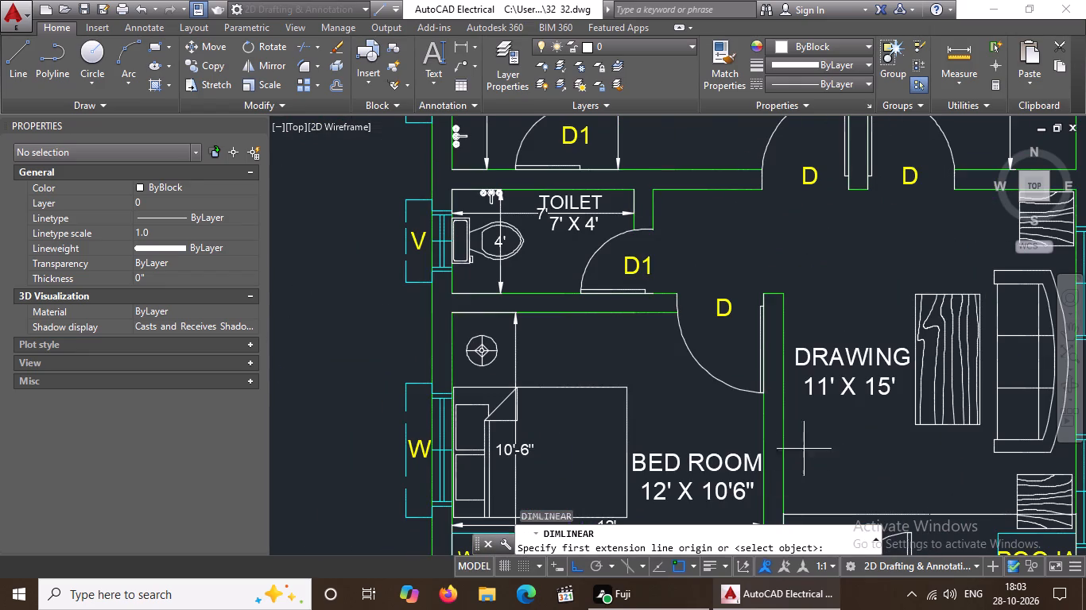
{"action": "scroll", "coordinate": [806, 423], "scroll_direction": "down", "scroll_amount": 3}
{"action": "scroll", "coordinate": [811, 497], "scroll_direction": "up", "scroll_amount": 2}
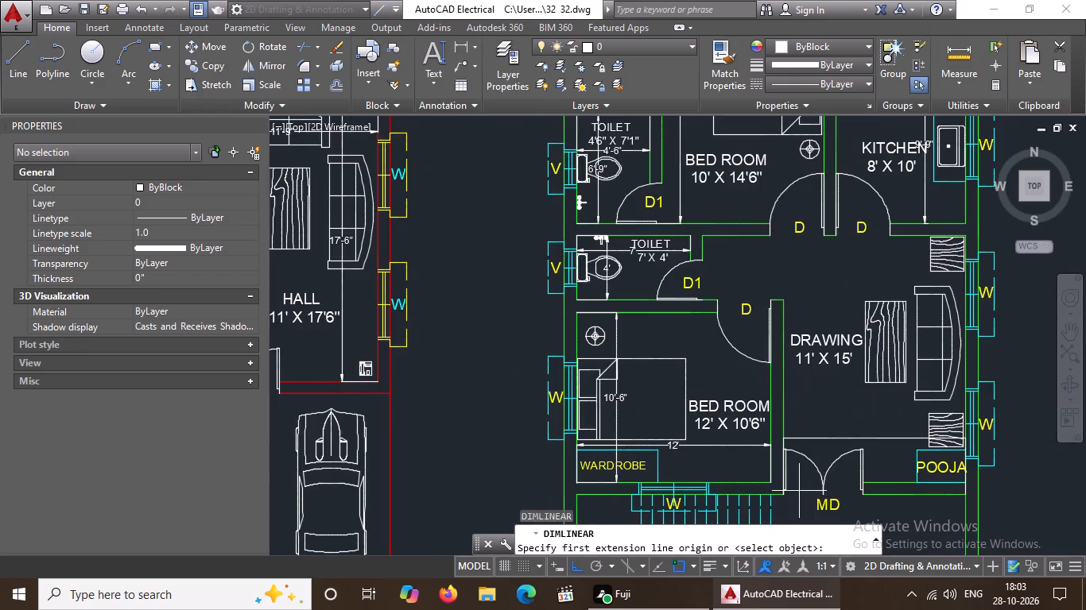
{"action": "scroll", "coordinate": [799, 491], "scroll_direction": "up", "scroll_amount": 2}
{"action": "left_click", "coordinate": [967, 469]}
{"action": "scroll", "coordinate": [967, 464], "scroll_direction": "down", "scroll_amount": 3}
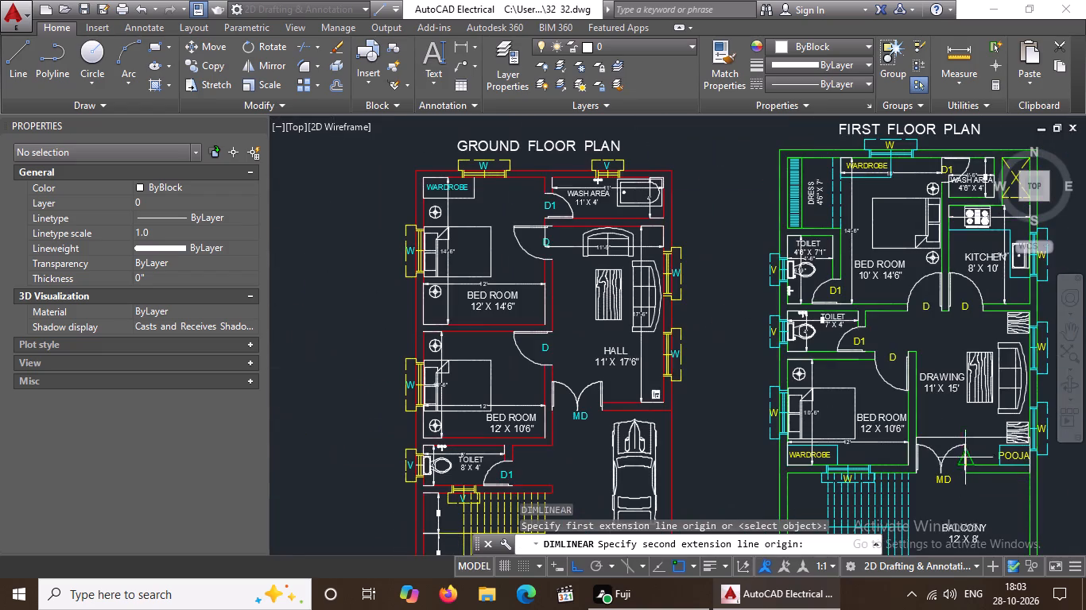
{"action": "scroll", "coordinate": [971, 306], "scroll_direction": "up", "scroll_amount": 2}
{"action": "left_click_drag", "start_coordinate": [1005, 320], "coordinate": [997, 323]}
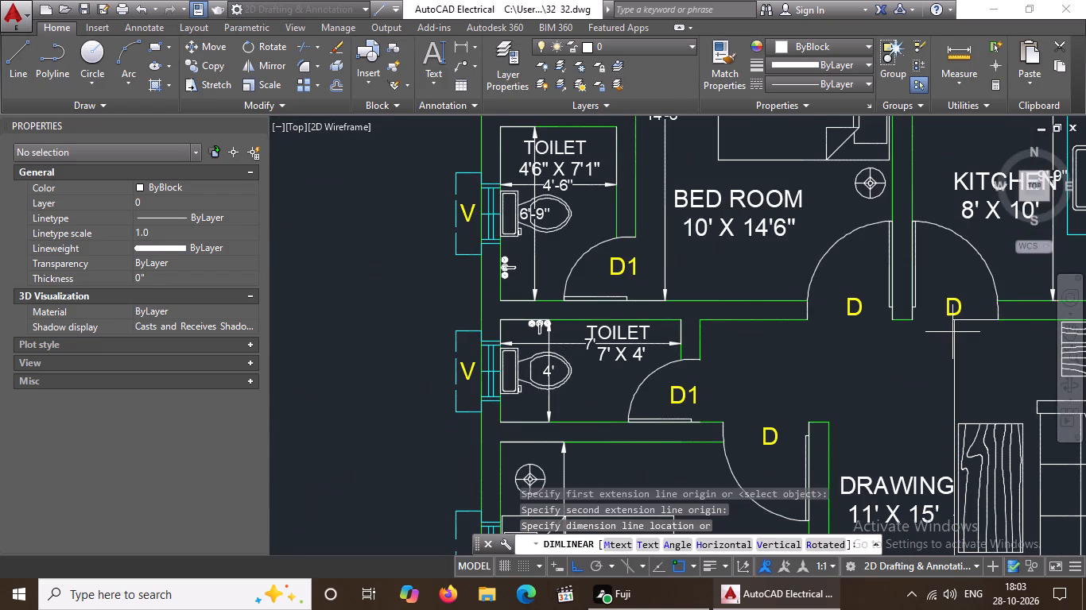
{"action": "left_click", "coordinate": [940, 338]}
{"action": "scroll", "coordinate": [939, 338], "scroll_direction": "down", "scroll_amount": 3}
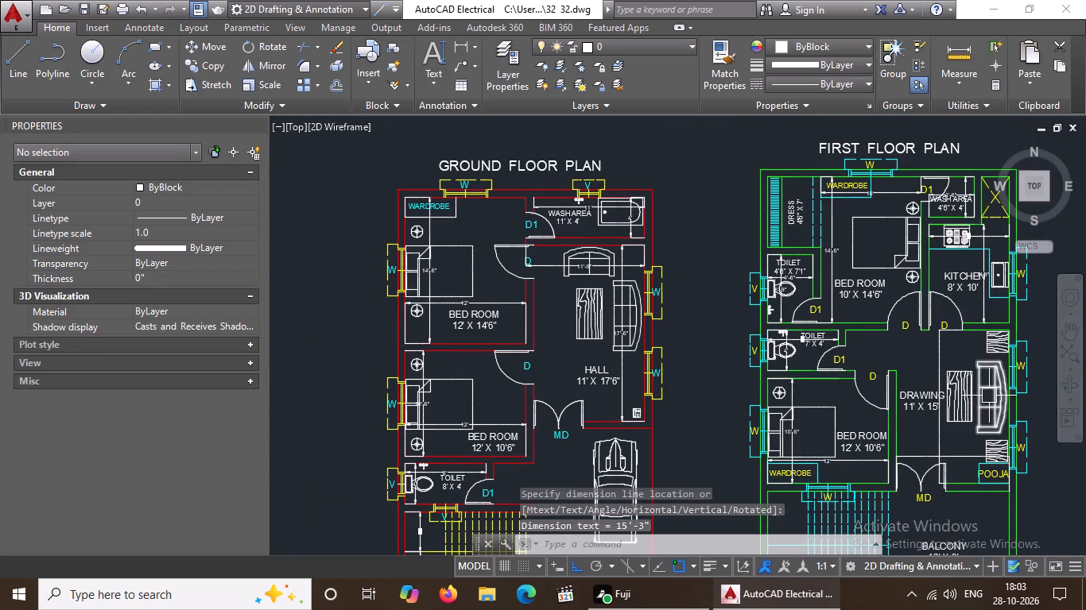
{"action": "key", "text": "Escape"}
Set the arrow size of the drawing room's horizontal dimension to 5".
{"action": "left_click", "coordinate": [969, 456]}
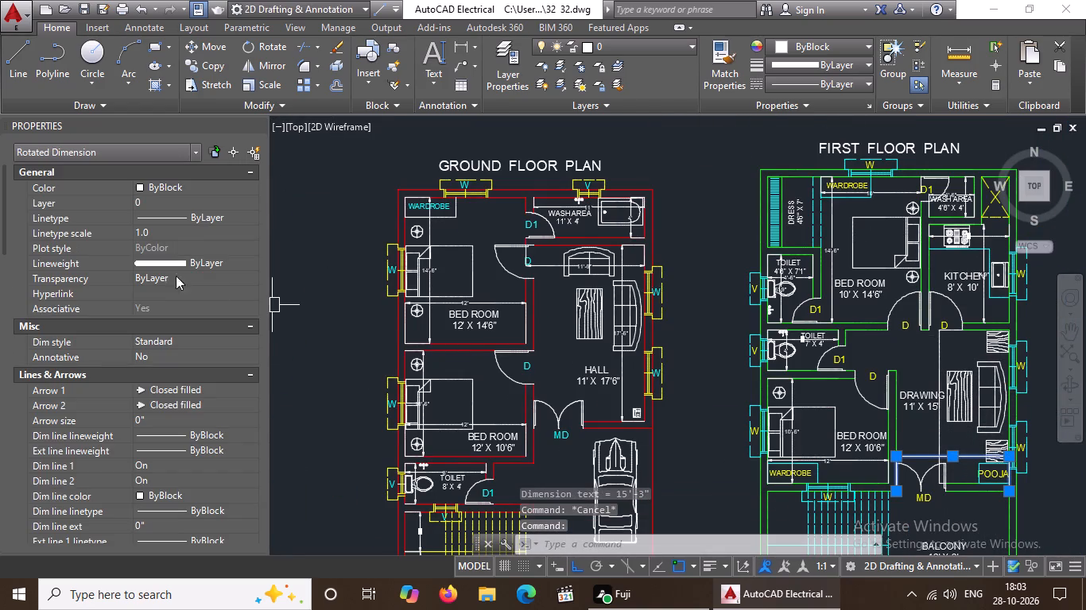
{"action": "left_click", "coordinate": [179, 418]}
{"action": "key", "text": "BackSpace"}
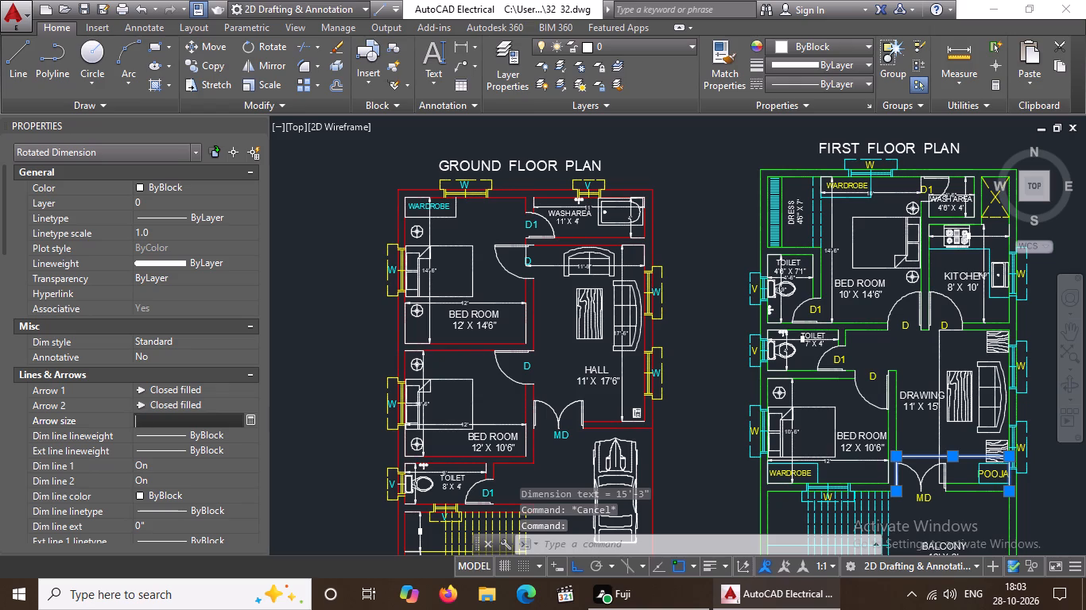
{"action": "key", "text": "BackSpace"}
{"action": "key", "text": "5"}
{"action": "key", "text": "shift+quotedbl"}
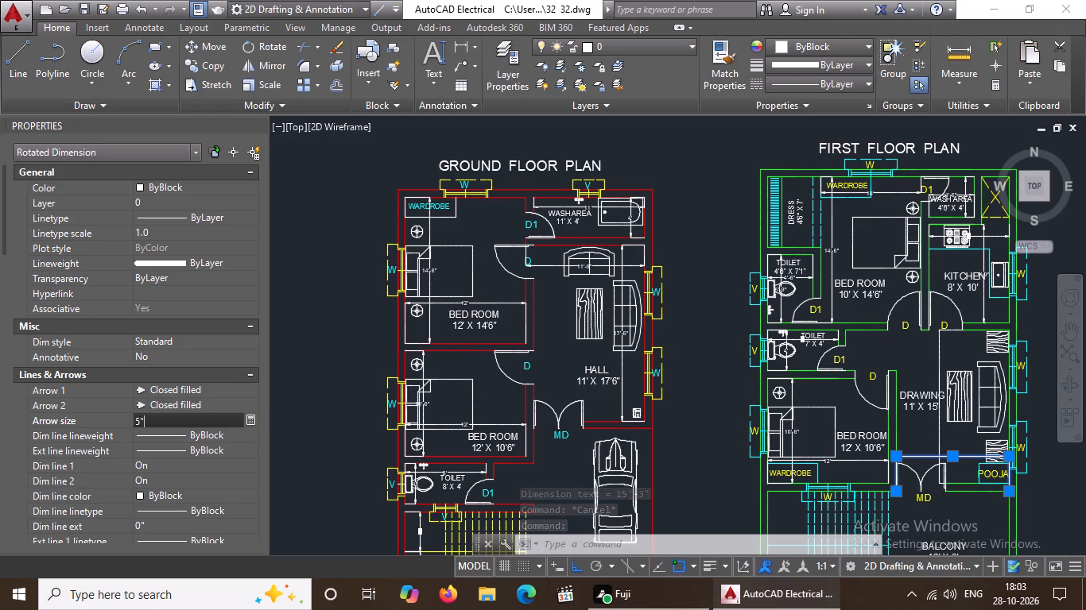
{"action": "key", "text": "Return"}
Set the text height of the drawing room's horizontal dimension to 5" and deselect it.
{"action": "scroll", "coordinate": [179, 418], "scroll_direction": "down", "scroll_amount": 3}
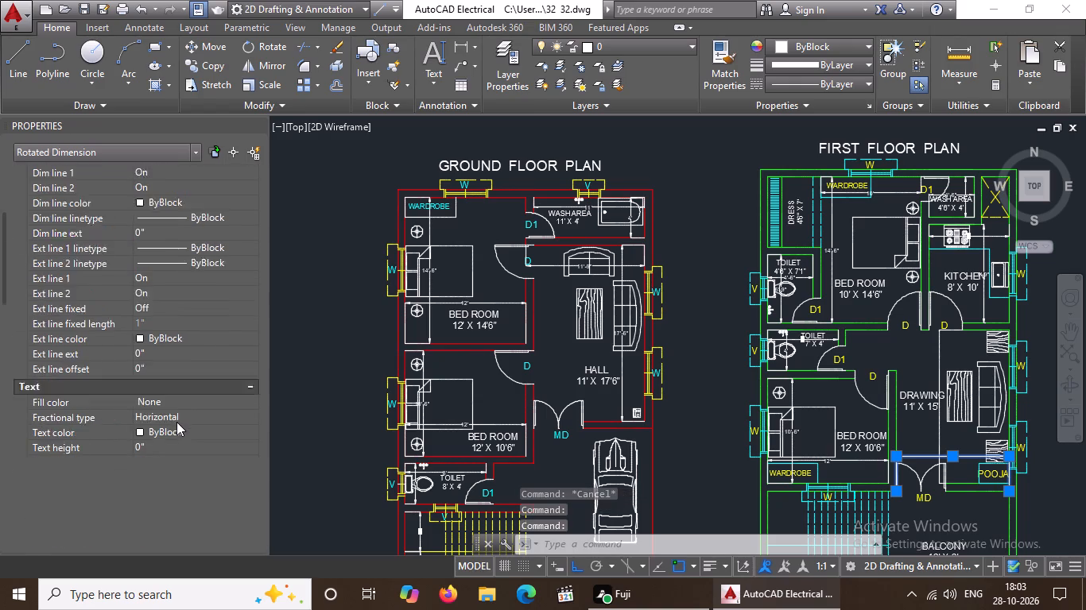
{"action": "scroll", "coordinate": [176, 422], "scroll_direction": "down", "scroll_amount": 1}
{"action": "left_click", "coordinate": [163, 358]}
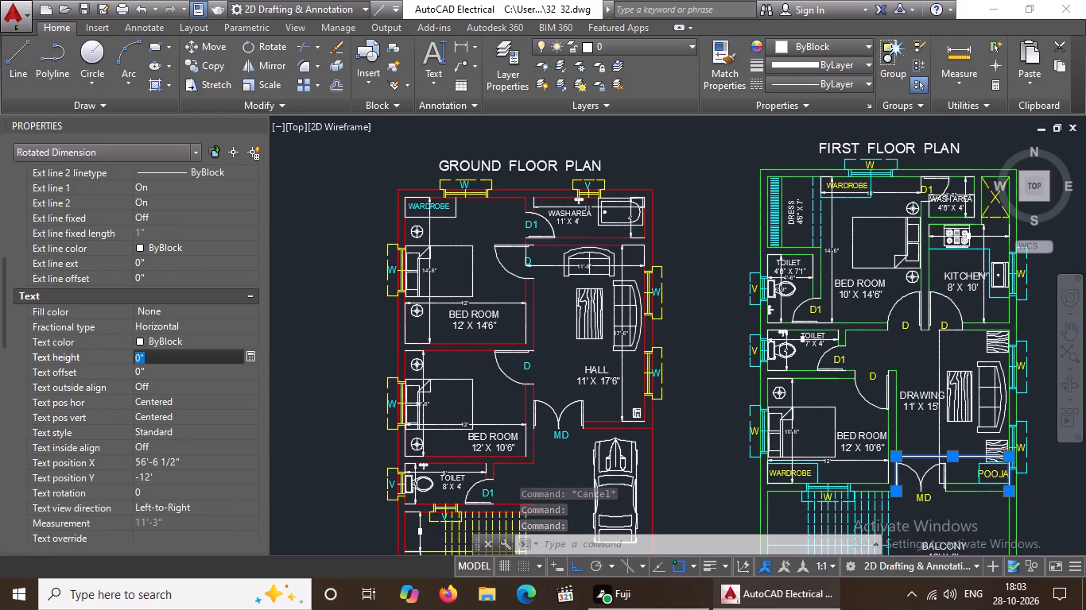
{"action": "key", "text": "BackSpace"}
{"action": "key", "text": "BackSpace"}
{"action": "key", "text": "5"}
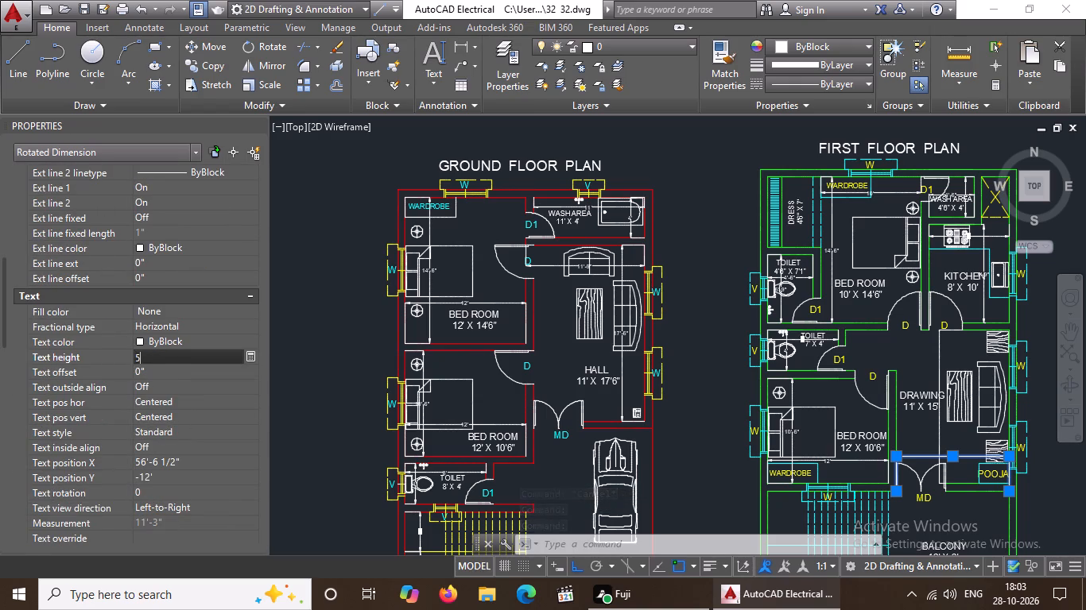
{"action": "key", "text": "shift+quotedbl"}
{"action": "key", "text": "Return"}
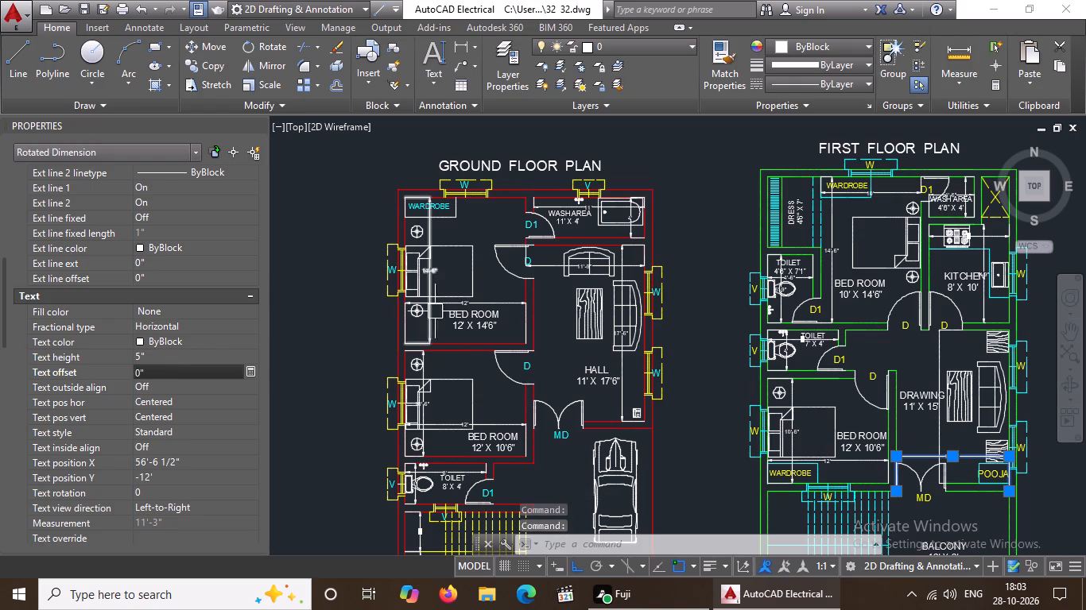
{"action": "key", "text": "Escape"}
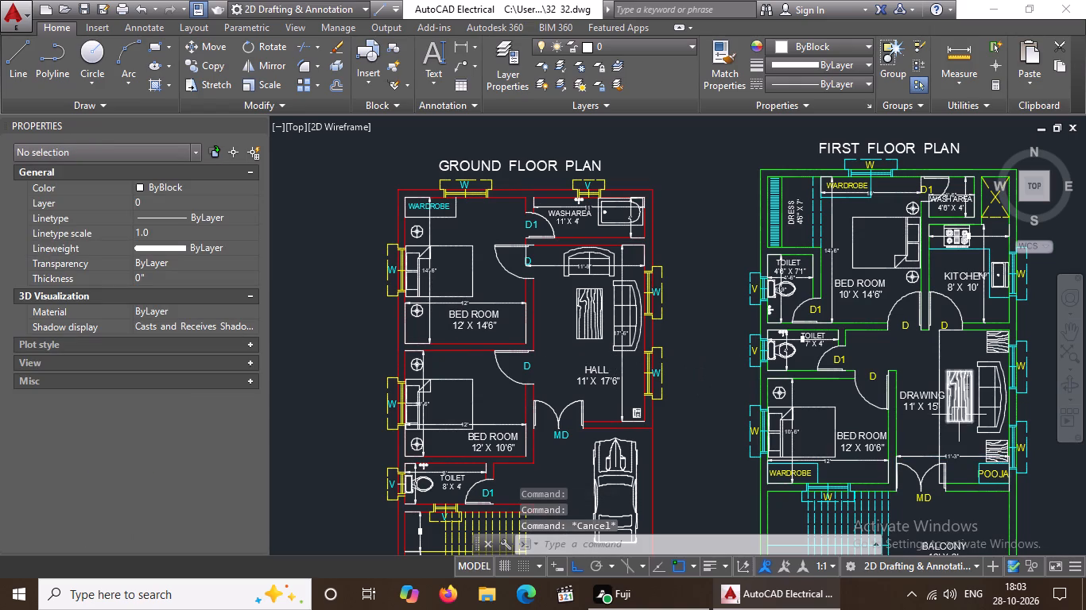
Set the arrow size of the drawing room's vertical dimension on the first floor to 5".
{"action": "scroll", "coordinate": [978, 439], "scroll_direction": "down", "scroll_amount": 2}
{"action": "scroll", "coordinate": [1016, 459], "scroll_direction": "up", "scroll_amount": 3}
{"action": "scroll", "coordinate": [801, 411], "scroll_direction": "up", "scroll_amount": 2}
{"action": "left_click", "coordinate": [786, 345]}
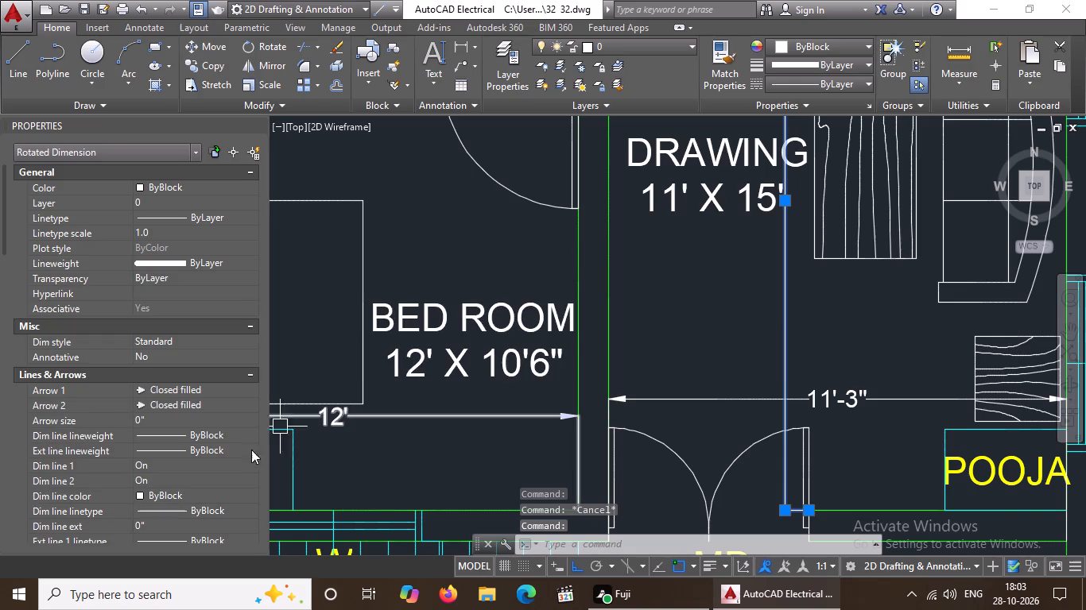
{"action": "left_click", "coordinate": [163, 417]}
{"action": "key", "text": "BackSpace"}
{"action": "key", "text": "BackSpace"}
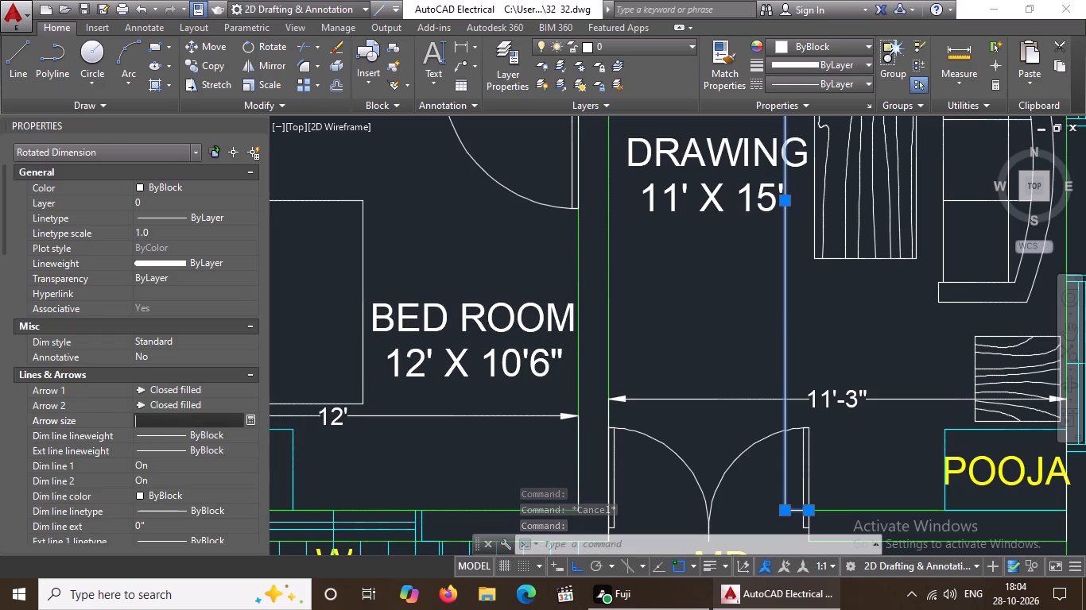
{"action": "key", "text": "5"}
{"action": "key", "text": "shift+quotedbl"}
{"action": "key", "text": "Return"}
Set the text height of the drawing room's vertical dimension to 5" and deselect it.
{"action": "scroll", "coordinate": [163, 417], "scroll_direction": "down", "scroll_amount": 3}
{"action": "left_click", "coordinate": [149, 448]}
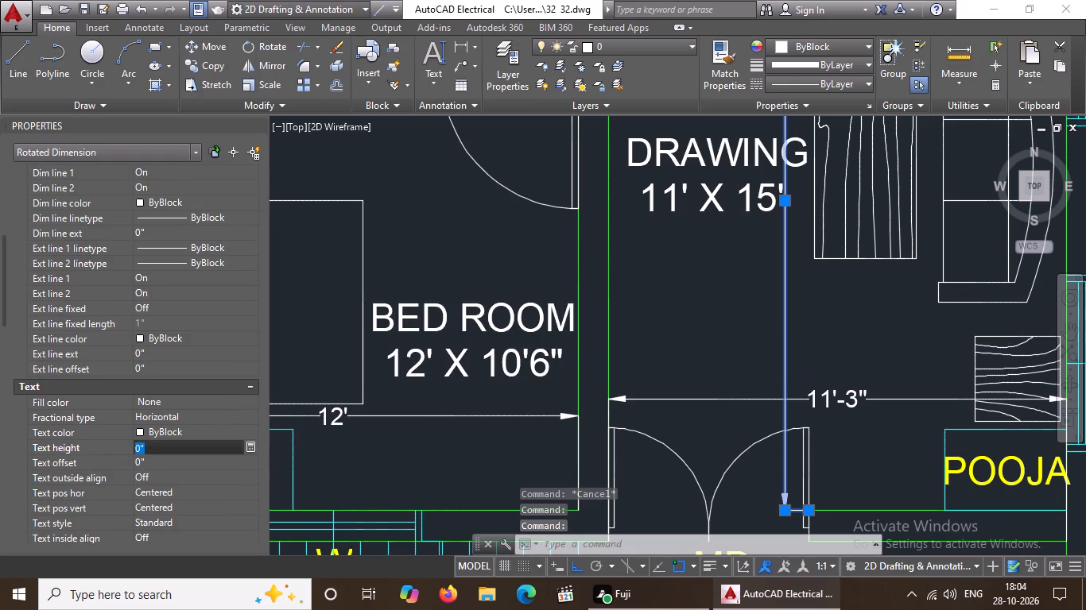
{"action": "key", "text": "BackSpace"}
{"action": "key", "text": "BackSpace"}
{"action": "key", "text": "5"}
{"action": "key", "text": "shift+quotedbl"}
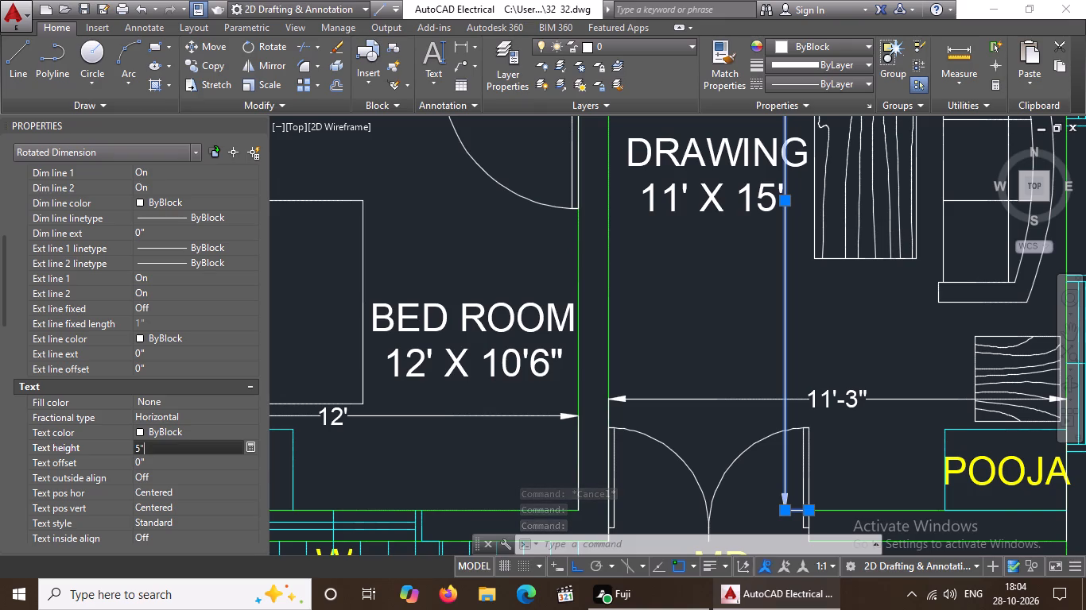
{"action": "key", "text": "Return"}
{"action": "scroll", "coordinate": [766, 385], "scroll_direction": "down", "scroll_amount": 2}
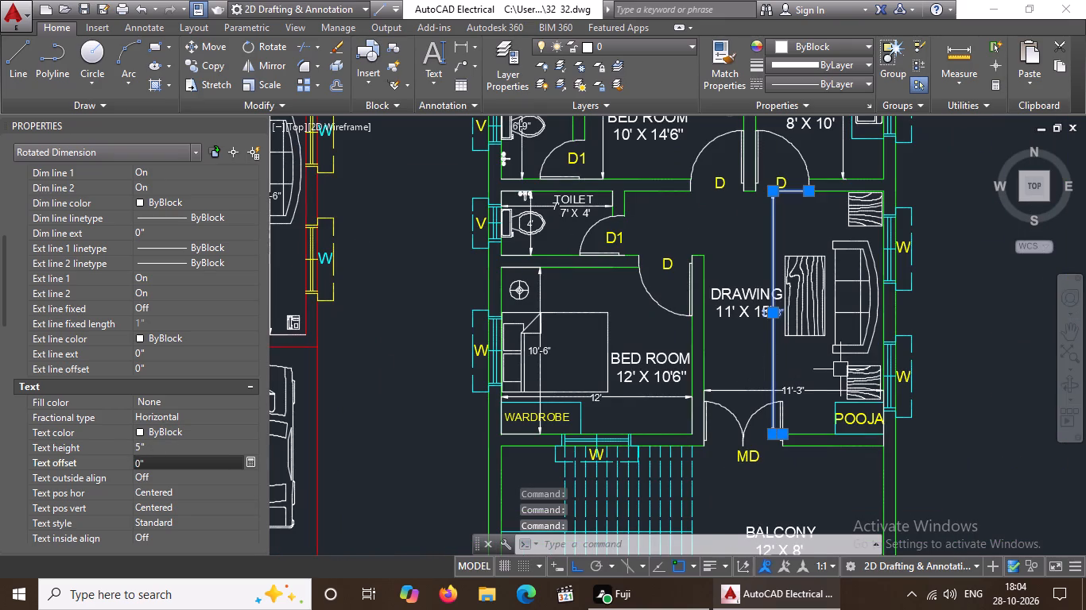
{"action": "key", "text": "Escape"}
Review the ground floor toilet dimensions, the column footing layout and the elevation.
{"action": "scroll", "coordinate": [798, 369], "scroll_direction": "down", "scroll_amount": 2}
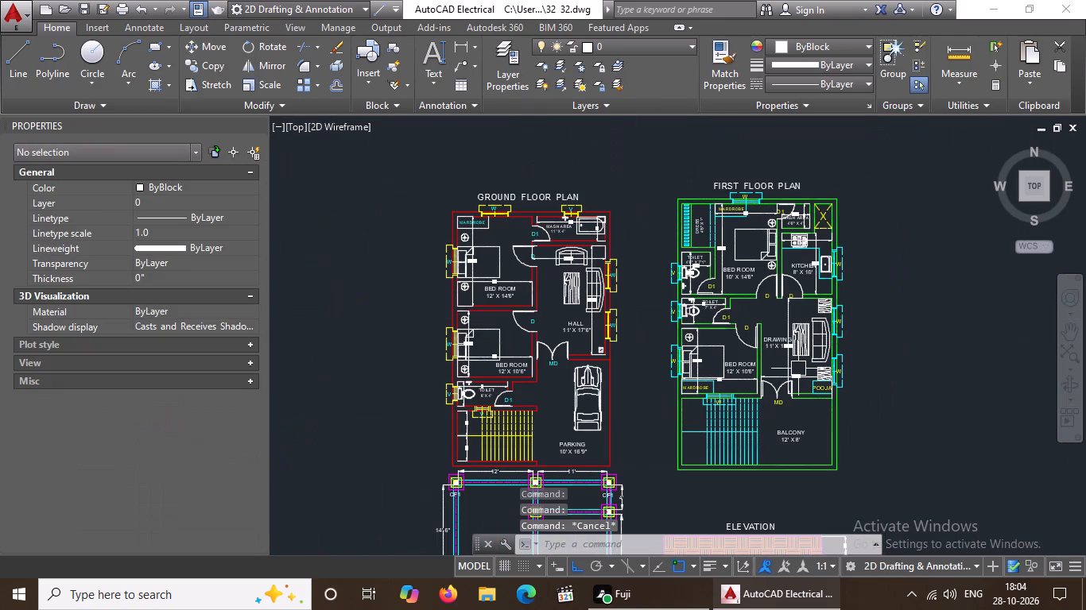
{"action": "scroll", "coordinate": [483, 407], "scroll_direction": "up", "scroll_amount": 3}
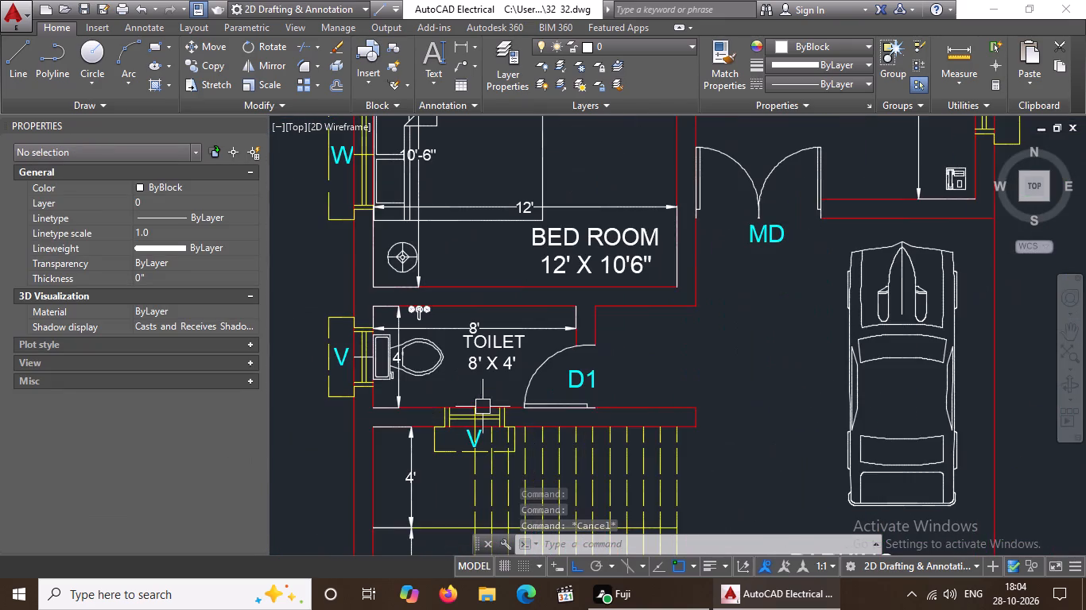
{"action": "scroll", "coordinate": [484, 401], "scroll_direction": "down", "scroll_amount": 5}
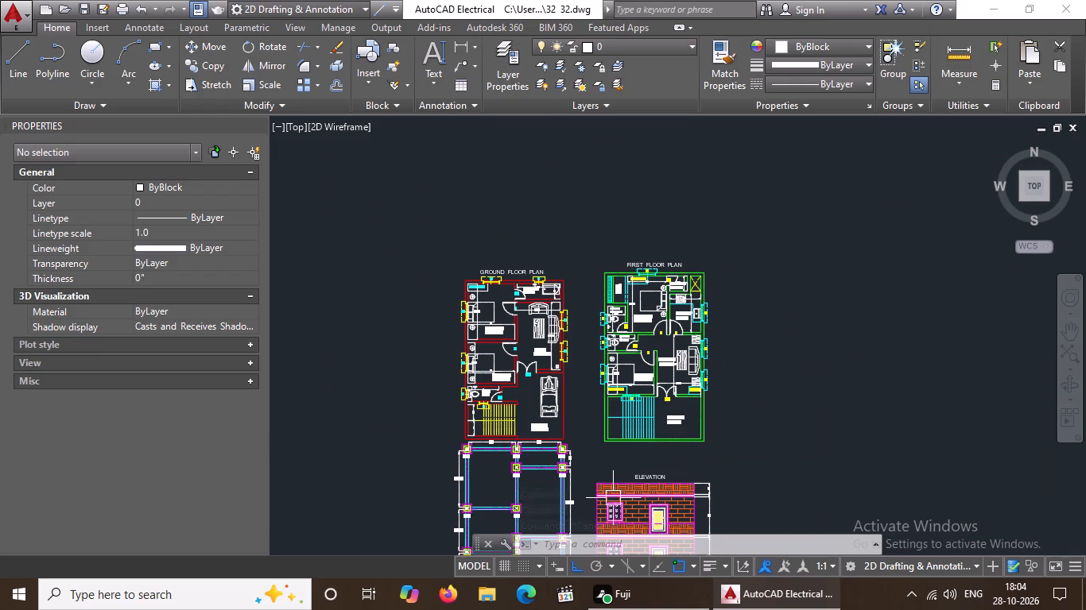
{"action": "middle_click_drag", "start_coordinate": [610, 488], "coordinate": [606, 404]}
{"action": "scroll", "coordinate": [628, 454], "scroll_direction": "up", "scroll_amount": 2}
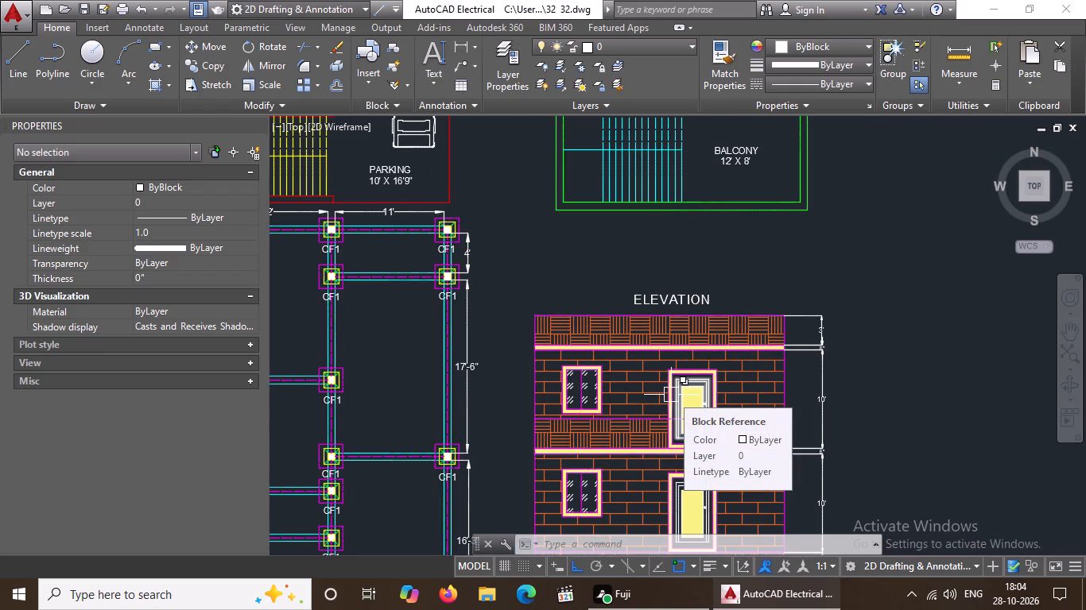
{"action": "scroll", "coordinate": [768, 173], "scroll_direction": "down", "scroll_amount": 5}
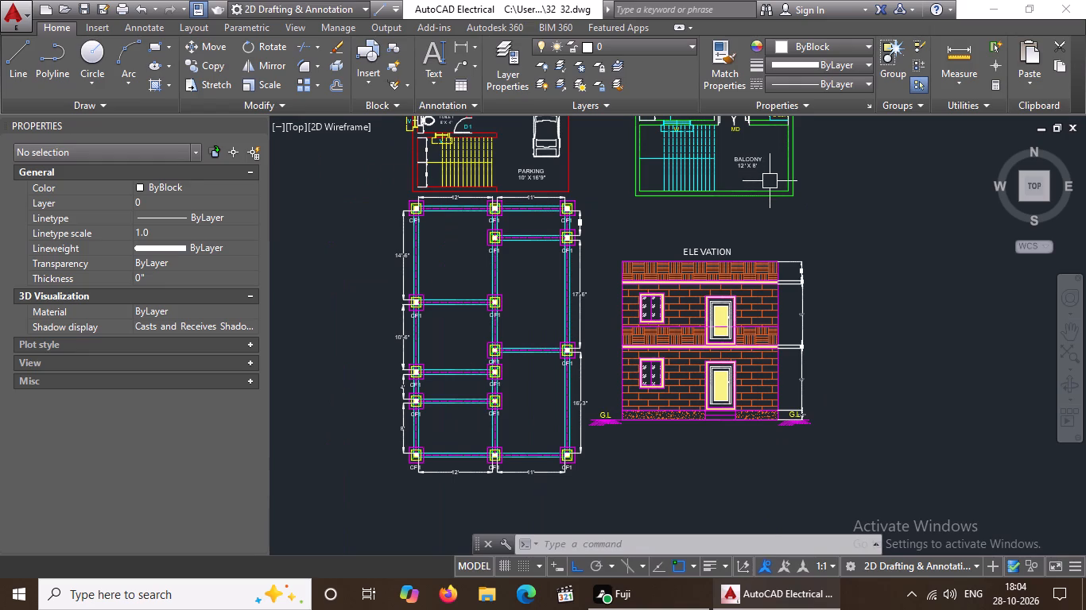
{"action": "key", "text": "Escape"}
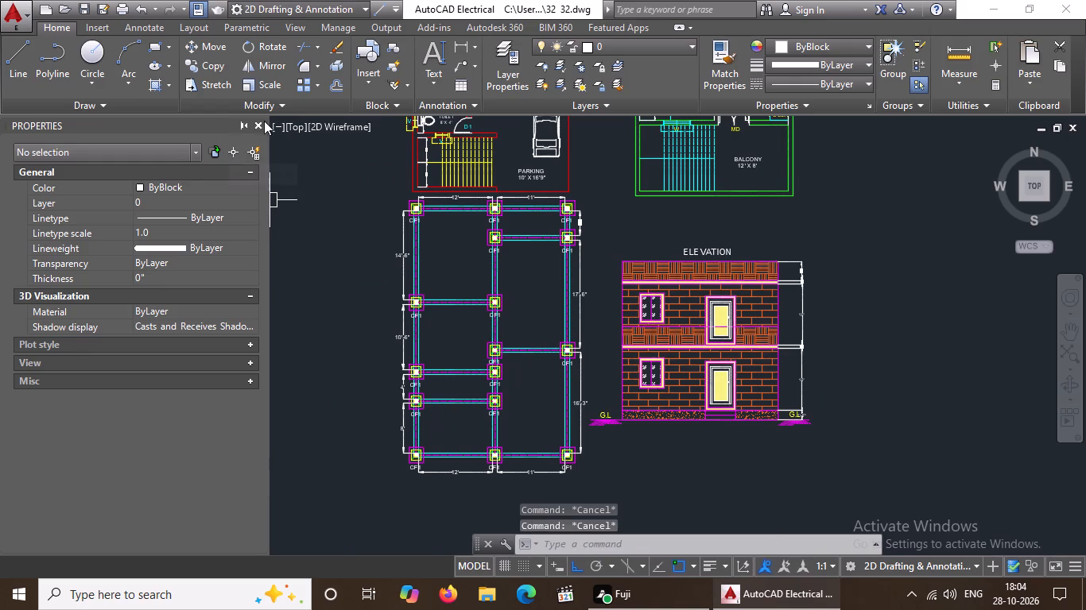
Close the Properties palette.
{"action": "left_click", "coordinate": [258, 121]}
Inspect the column footing layout and check the colour and linetype of a horizontal beam centreline.
{"action": "scroll", "coordinate": [402, 267], "scroll_direction": "down", "scroll_amount": 1}
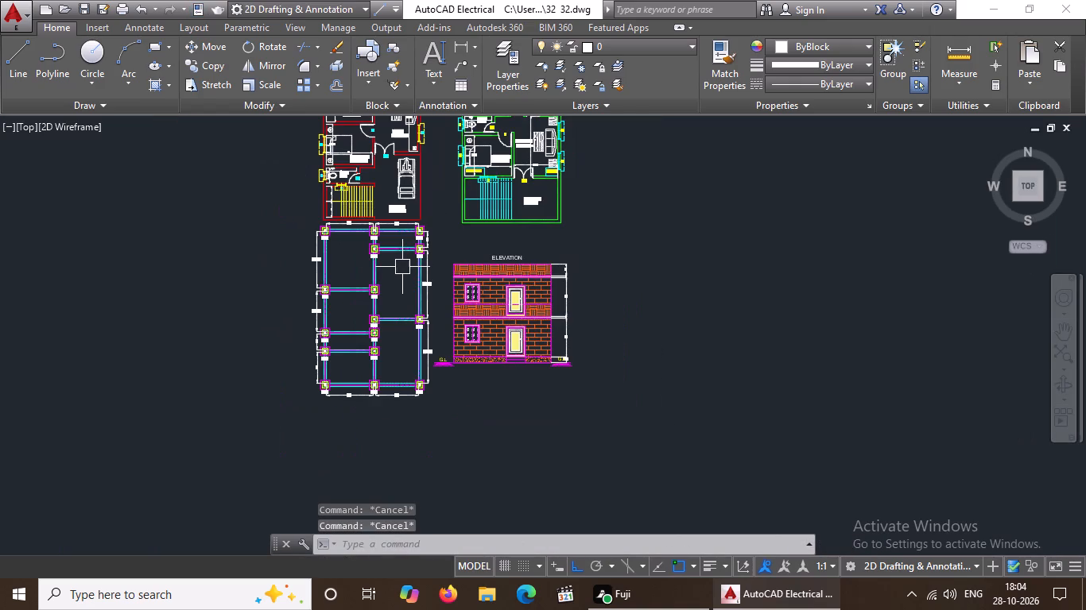
{"action": "middle_click_drag", "start_coordinate": [402, 267], "coordinate": [391, 346]}
{"action": "scroll", "coordinate": [387, 325], "scroll_direction": "up", "scroll_amount": 2}
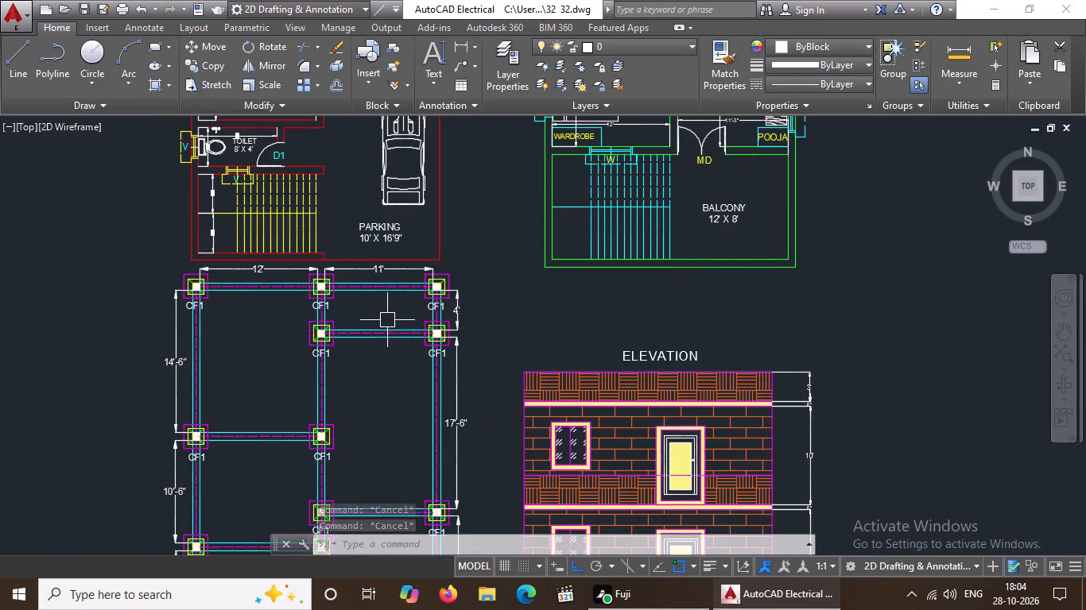
{"action": "scroll", "coordinate": [589, 223], "scroll_direction": "up", "scroll_amount": 1}
{"action": "scroll", "coordinate": [476, 239], "scroll_direction": "down", "scroll_amount": 2}
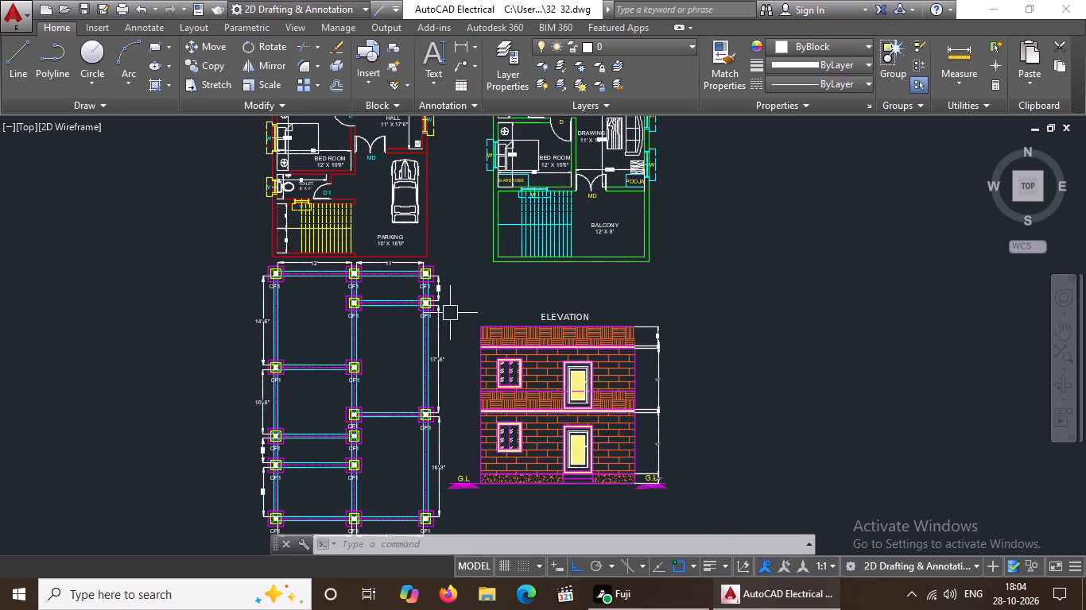
{"action": "scroll", "coordinate": [379, 424], "scroll_direction": "up", "scroll_amount": 4}
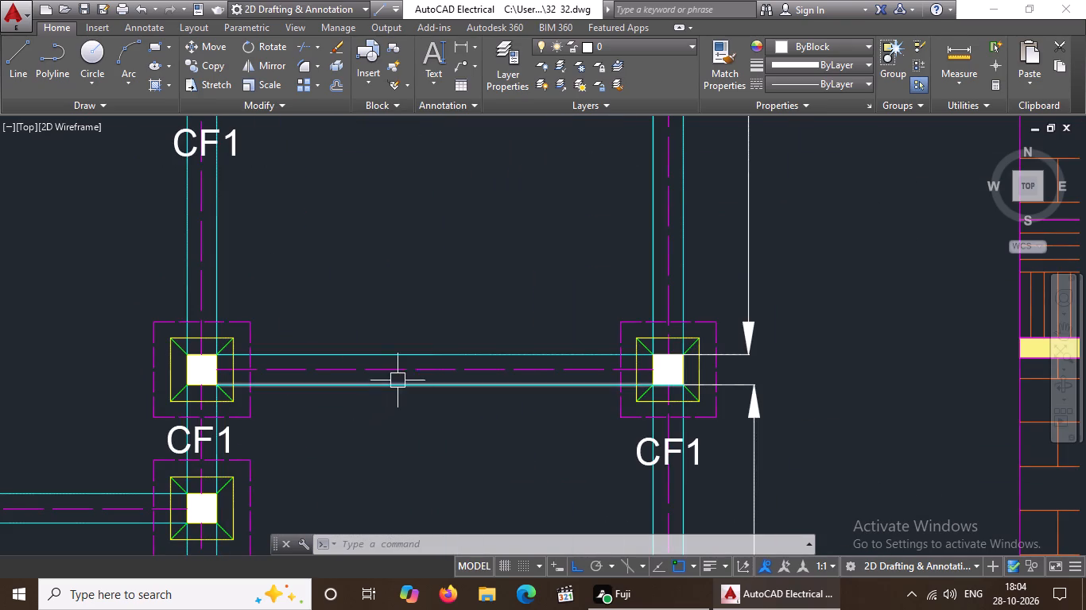
{"action": "left_click", "coordinate": [401, 365]}
{"action": "scroll", "coordinate": [447, 369], "scroll_direction": "down", "scroll_amount": 3}
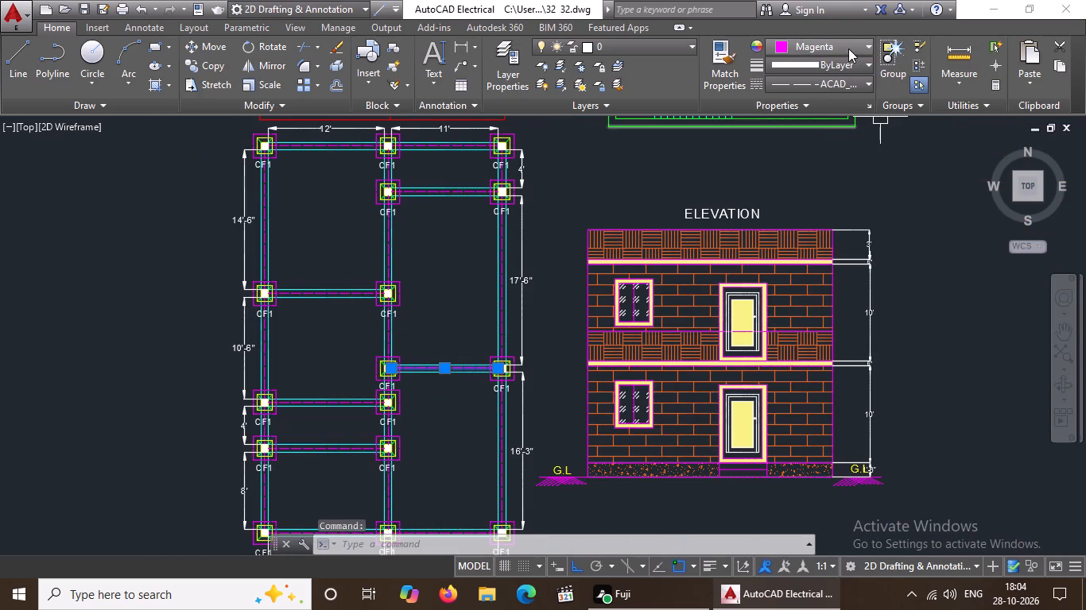
{"action": "key", "text": "Escape"}
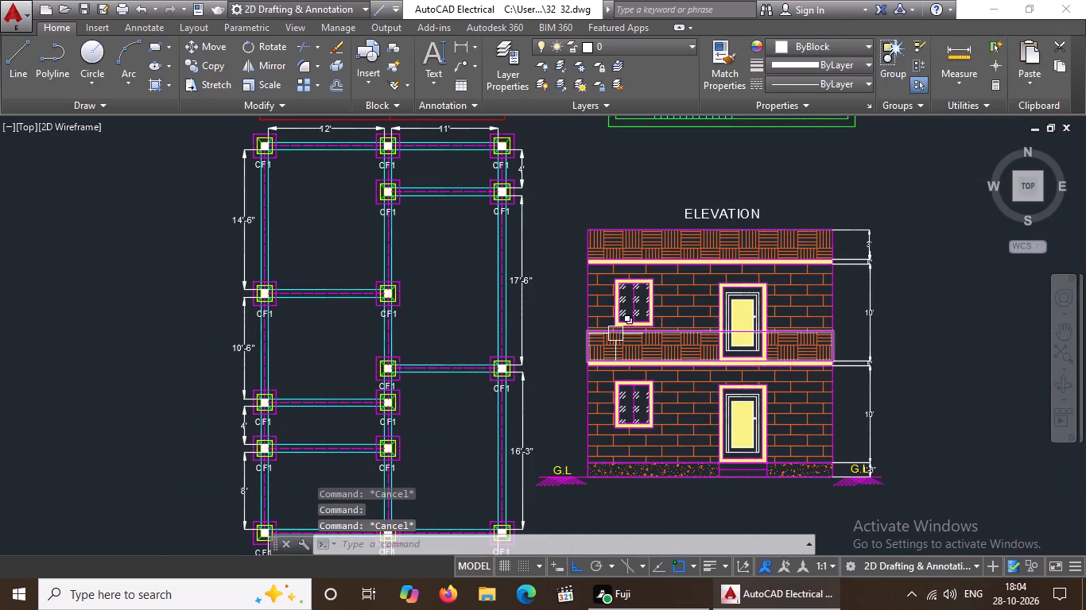
Examine the staircase, parking and balcony areas of both floor plans for missing dimensions or details.
{"action": "scroll", "coordinate": [615, 328], "scroll_direction": "down", "scroll_amount": 3}
{"action": "middle_click_drag", "start_coordinate": [629, 278], "coordinate": [629, 291]}
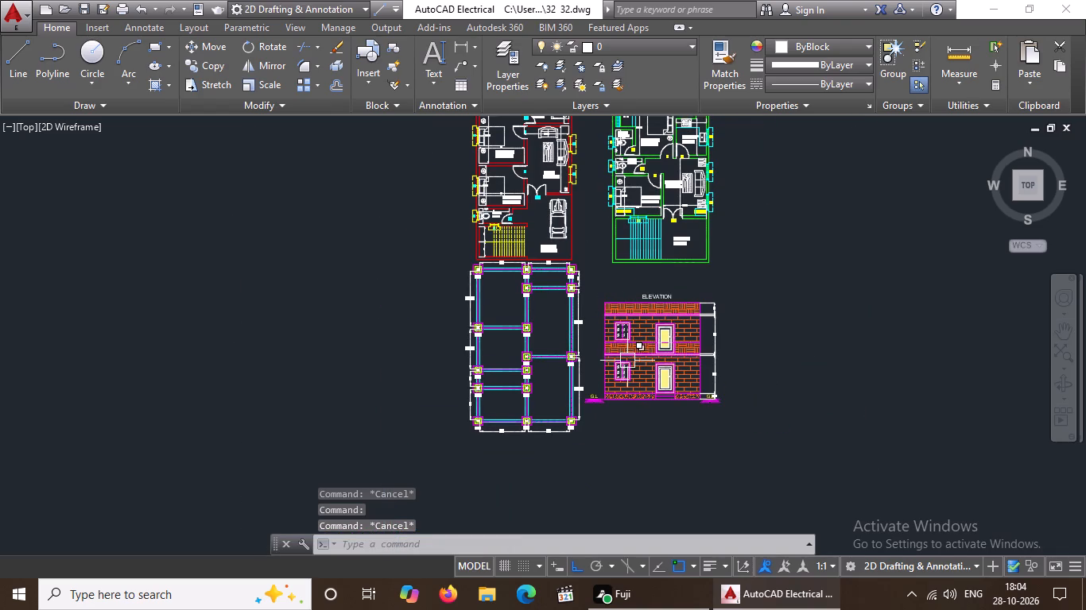
{"action": "middle_click_drag", "start_coordinate": [642, 330], "coordinate": [630, 413]}
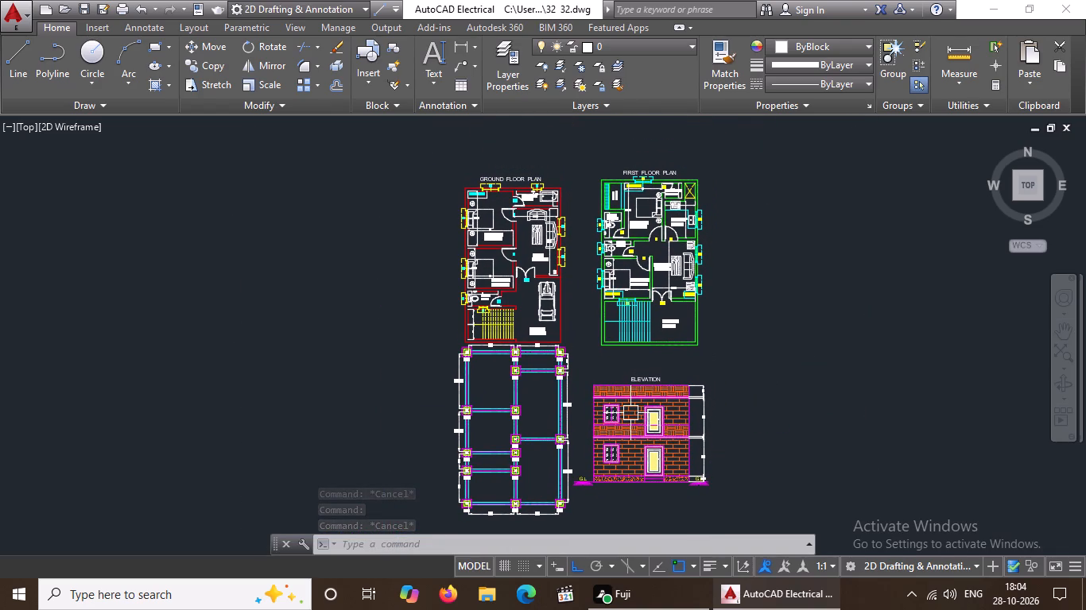
{"action": "scroll", "coordinate": [471, 319], "scroll_direction": "down", "scroll_amount": 1}
{"action": "scroll", "coordinate": [476, 315], "scroll_direction": "up", "scroll_amount": 2}
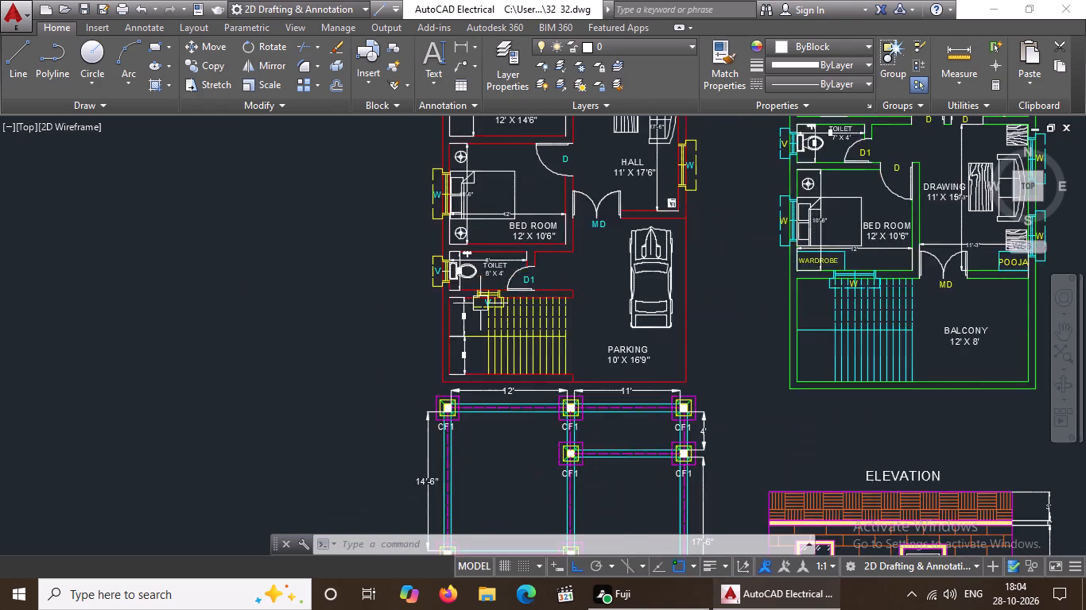
{"action": "scroll", "coordinate": [514, 263], "scroll_direction": "up", "scroll_amount": 2}
{"action": "scroll", "coordinate": [502, 262], "scroll_direction": "down", "scroll_amount": 3}
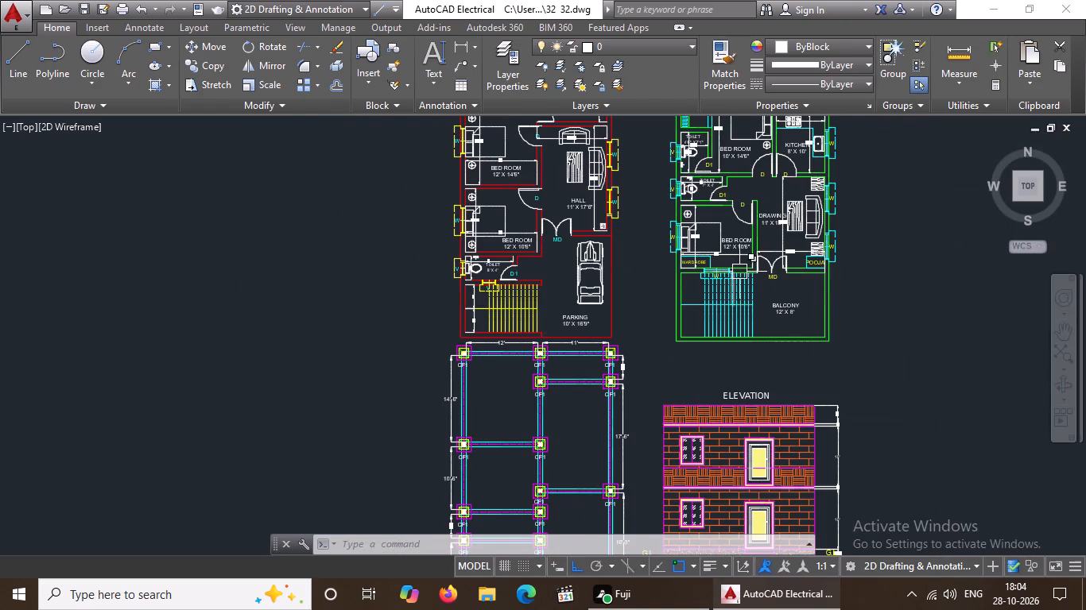
{"action": "scroll", "coordinate": [776, 264], "scroll_direction": "up", "scroll_amount": 2}
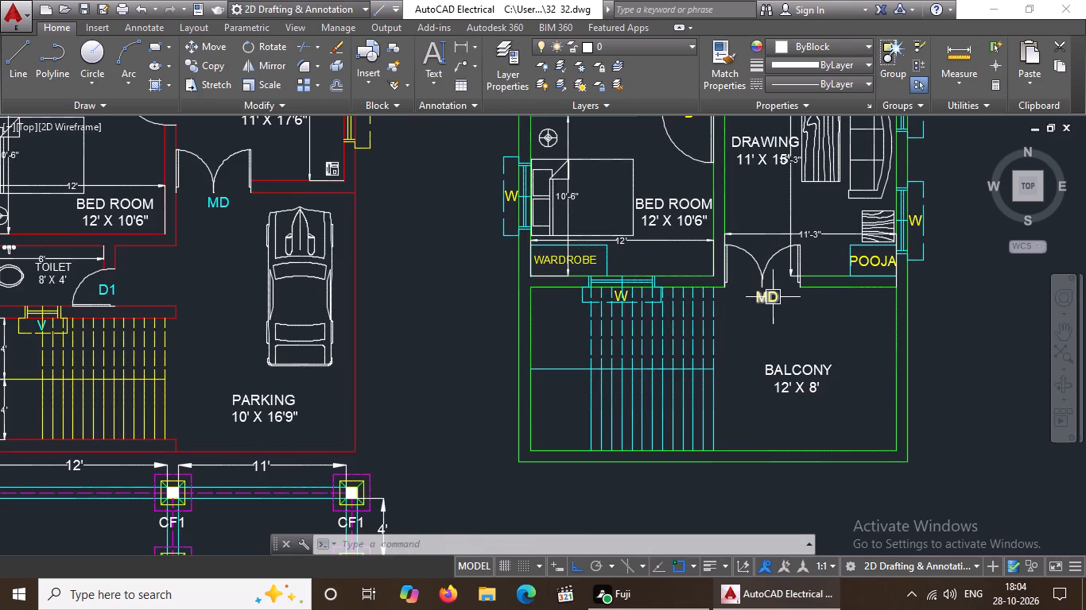
{"action": "scroll", "coordinate": [797, 284], "scroll_direction": "down", "scroll_amount": 2}
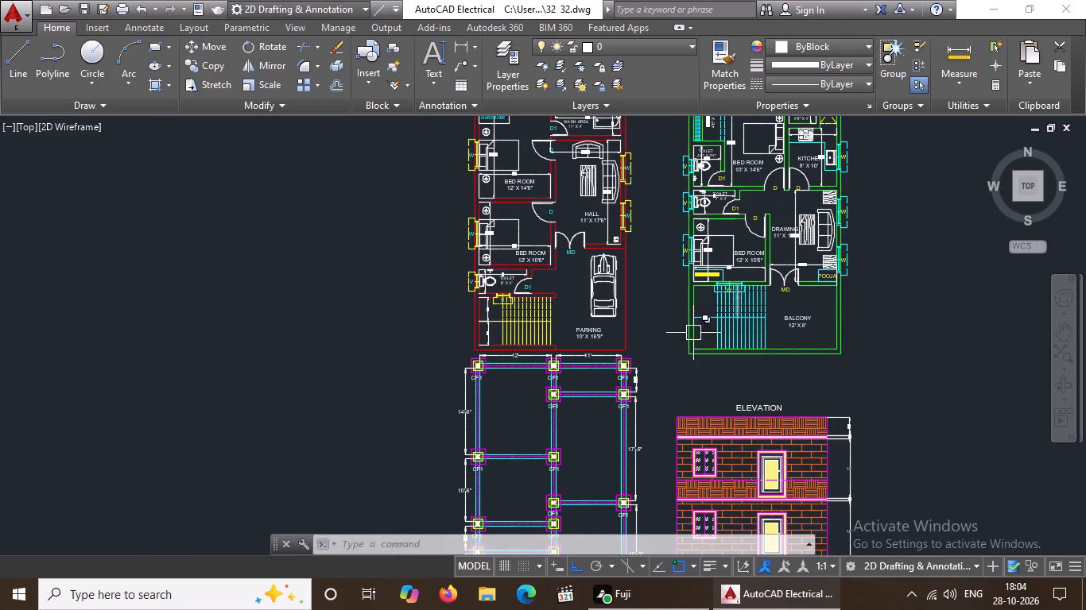
{"action": "scroll", "coordinate": [595, 341], "scroll_direction": "up", "scroll_amount": 2}
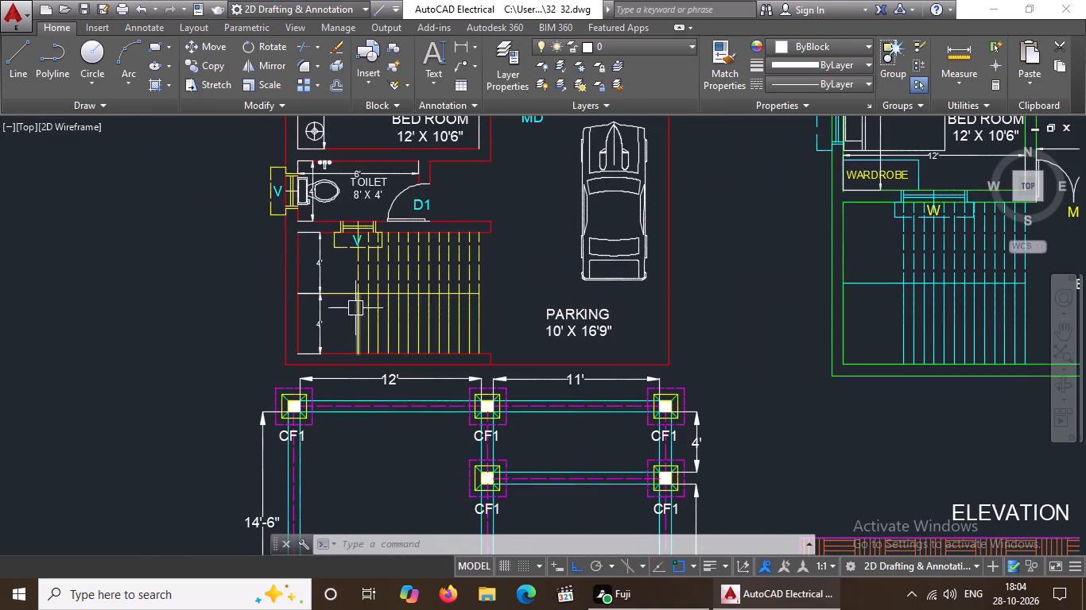
{"action": "scroll", "coordinate": [344, 291], "scroll_direction": "down", "scroll_amount": 3}
{"action": "key", "text": "Escape"}
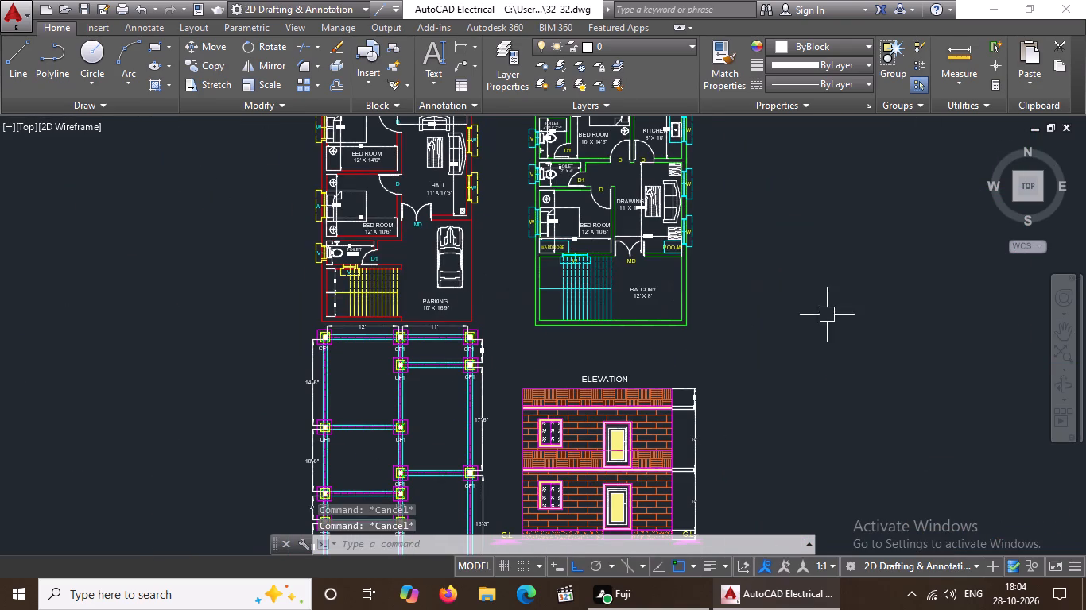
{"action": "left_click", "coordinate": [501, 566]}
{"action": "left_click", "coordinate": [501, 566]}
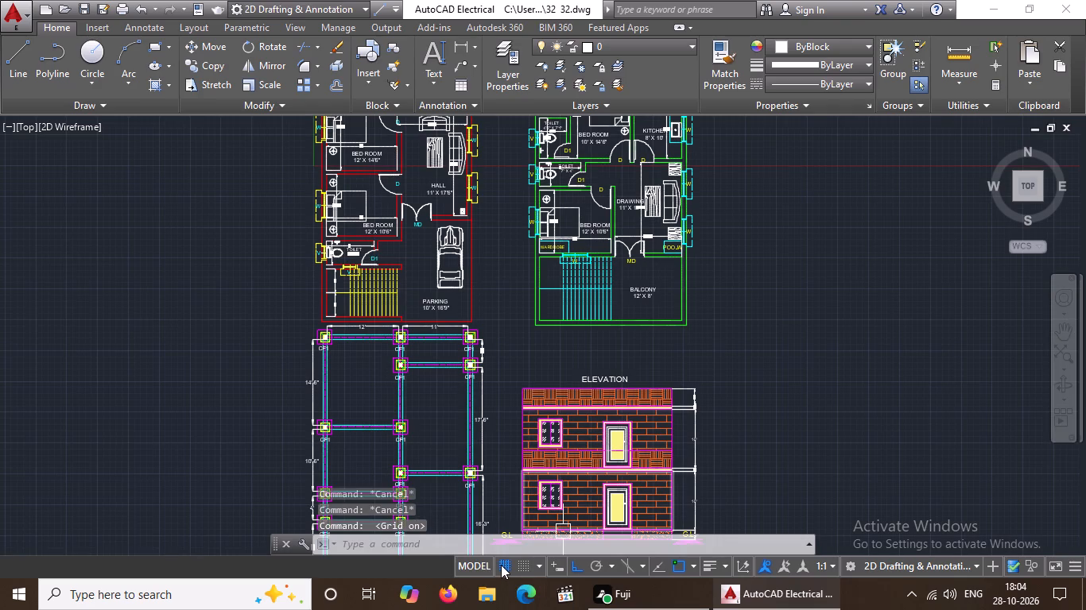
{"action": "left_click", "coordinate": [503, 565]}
Turn off Ortho mode.
{"action": "left_click", "coordinate": [580, 567]}
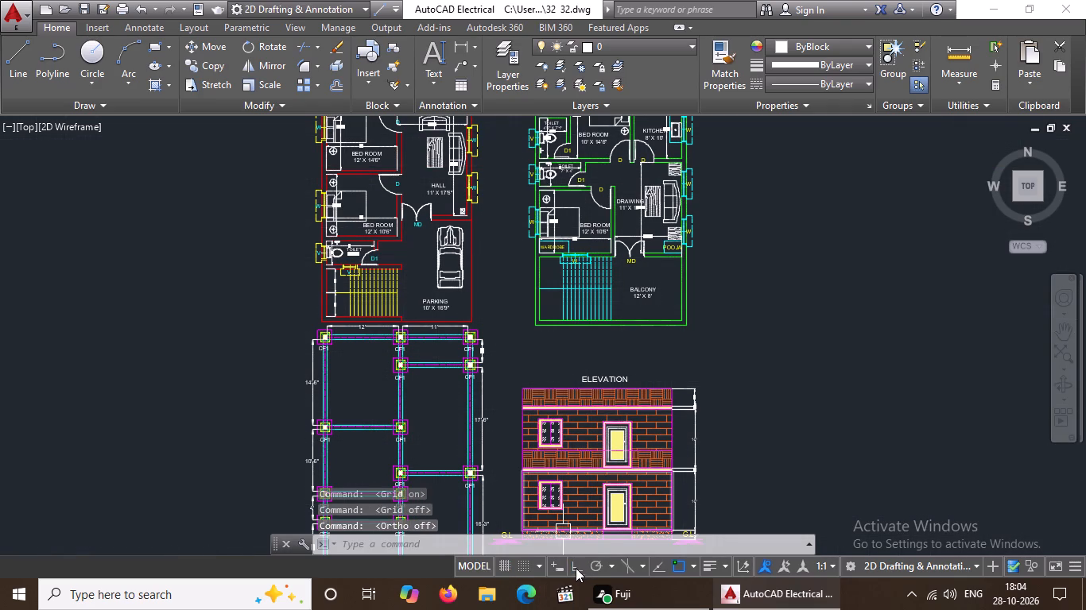
Open DesignCenter and go to its home Sample folder.
{"action": "key", "text": "d"}
{"action": "type", "text": "C"}
{"action": "key", "text": "space"}
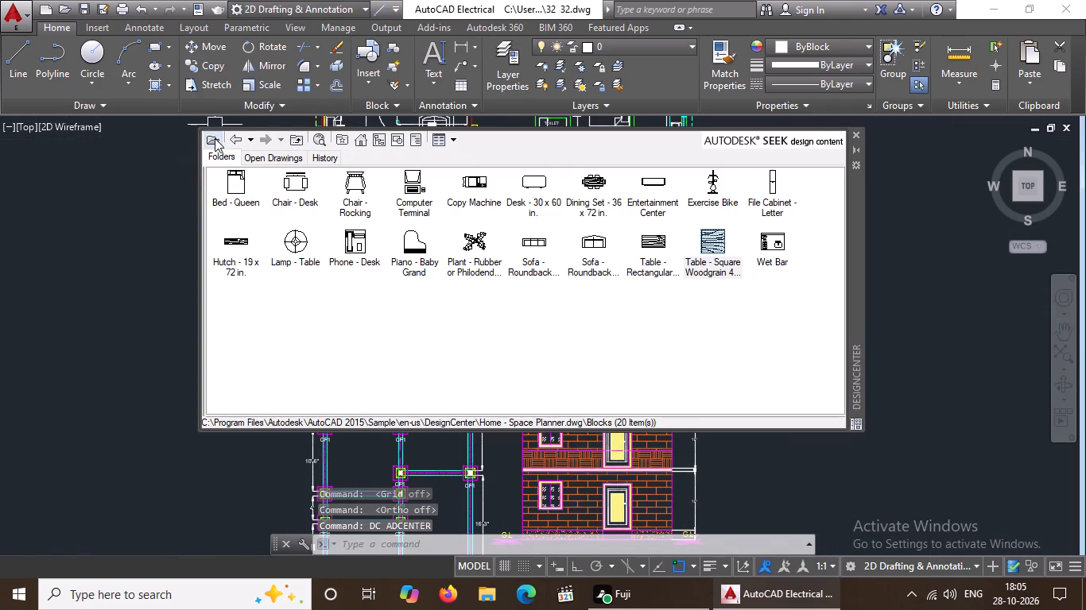
{"action": "double_click", "coordinate": [362, 140]}
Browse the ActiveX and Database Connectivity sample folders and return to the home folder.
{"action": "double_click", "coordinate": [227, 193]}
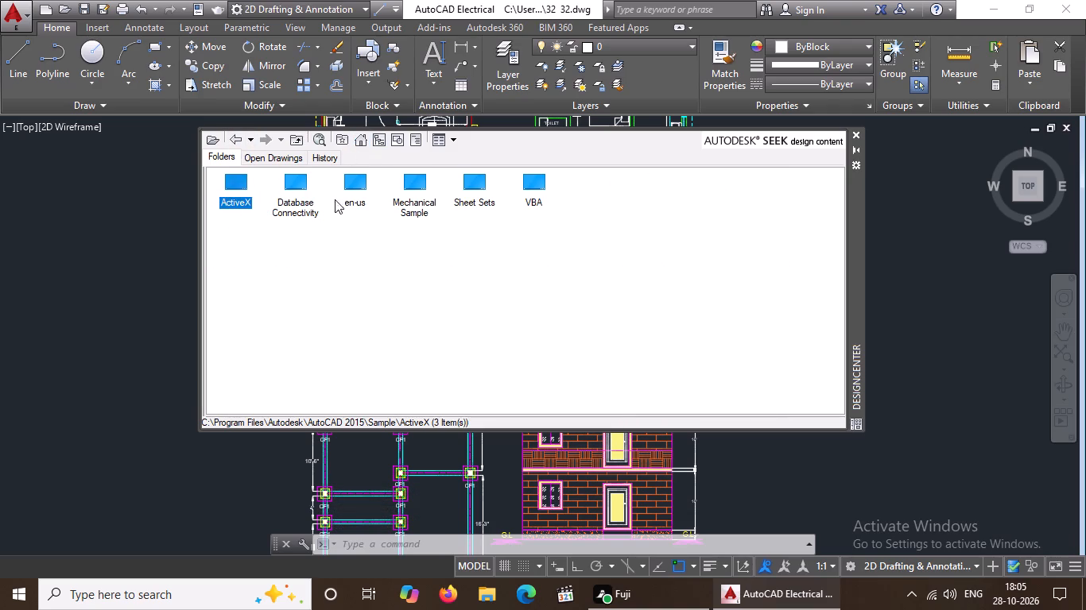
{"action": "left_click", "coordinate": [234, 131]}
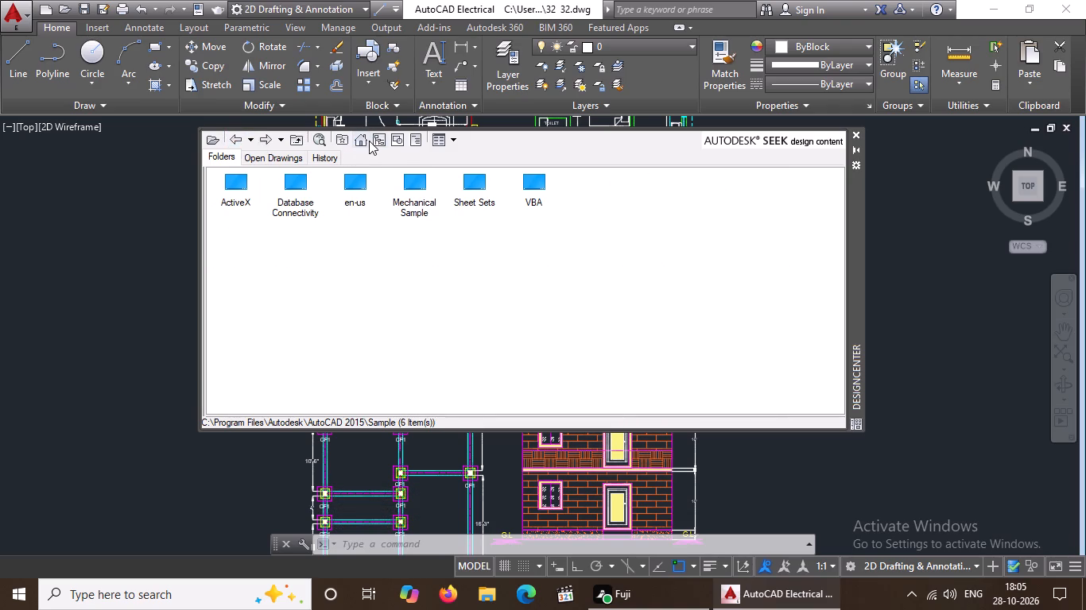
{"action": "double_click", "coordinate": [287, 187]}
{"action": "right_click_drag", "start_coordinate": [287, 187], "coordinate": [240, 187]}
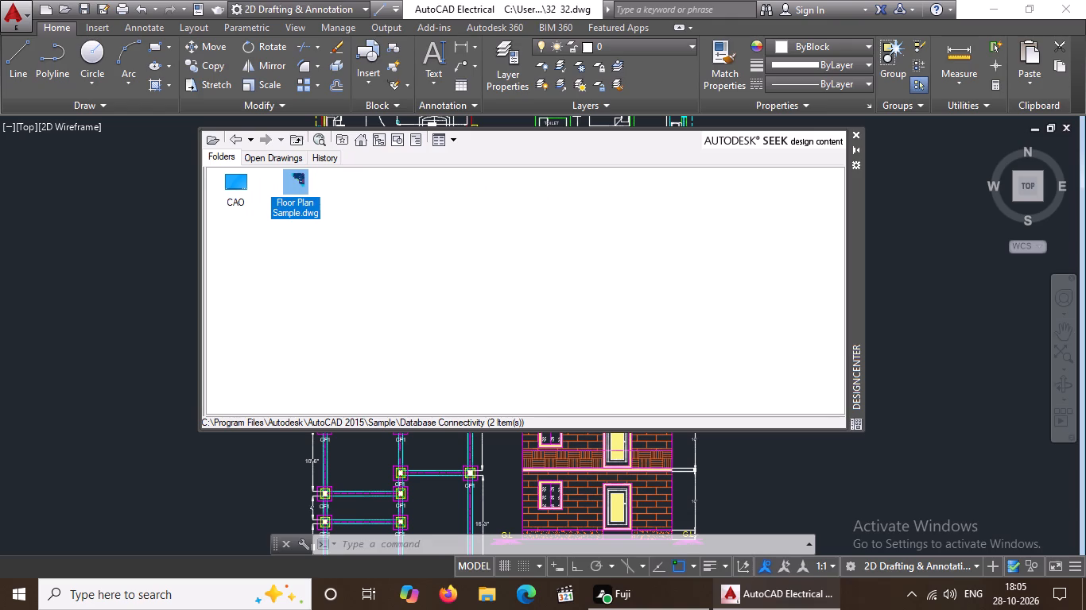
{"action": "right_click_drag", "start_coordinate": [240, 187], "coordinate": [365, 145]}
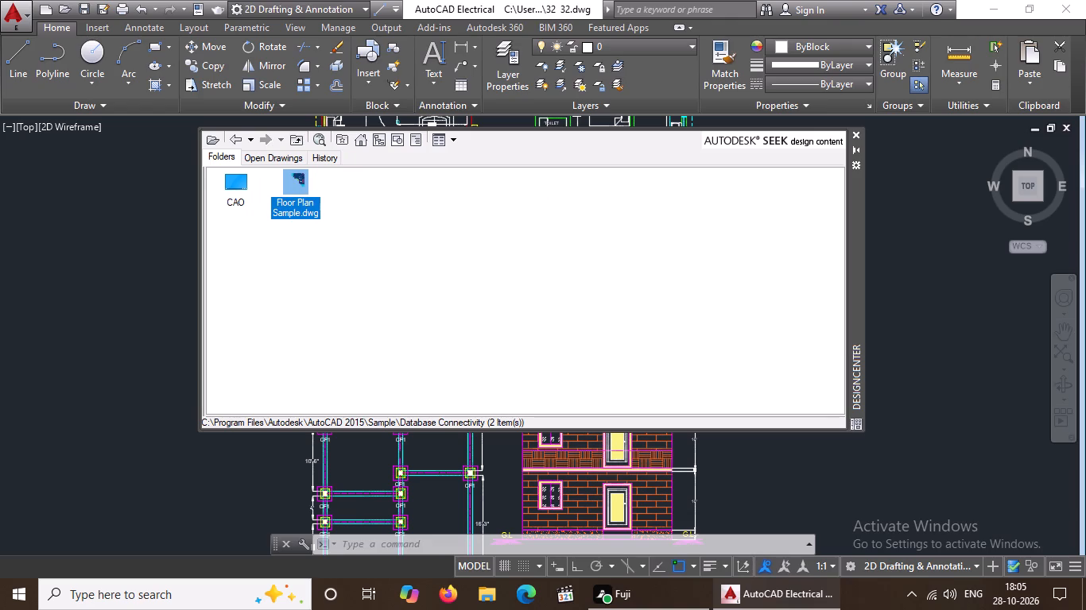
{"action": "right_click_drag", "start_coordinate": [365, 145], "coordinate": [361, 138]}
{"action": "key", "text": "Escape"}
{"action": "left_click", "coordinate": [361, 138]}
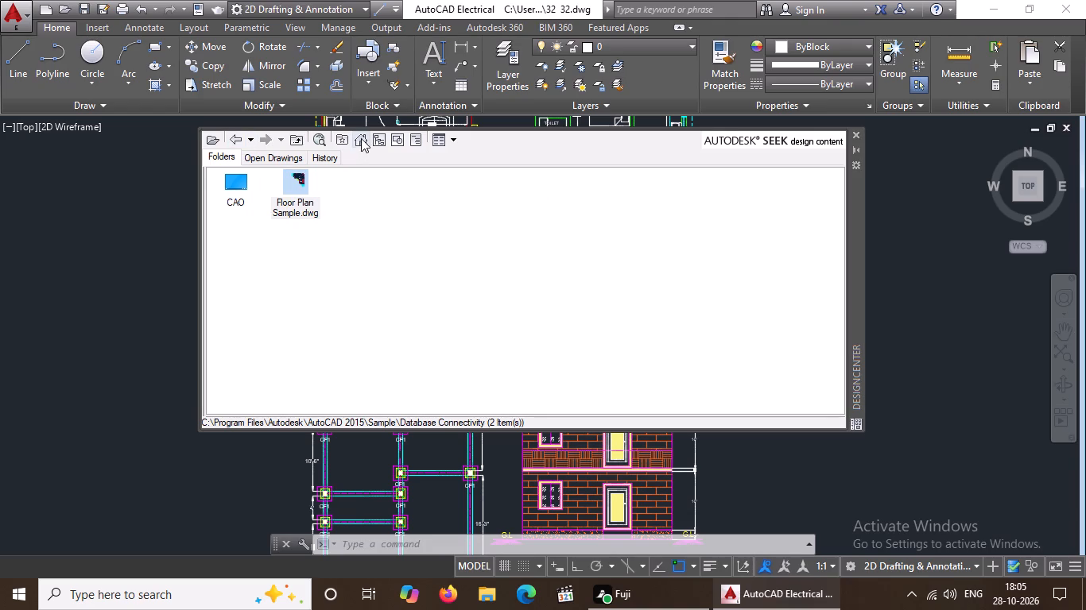
Open the DesignCenter folder under en-us and look through the blocks of Welding.dwg and Plant Process.dwg.
{"action": "right_click", "coordinate": [361, 143]}
{"action": "right_click_drag", "start_coordinate": [337, 223], "coordinate": [353, 192]}
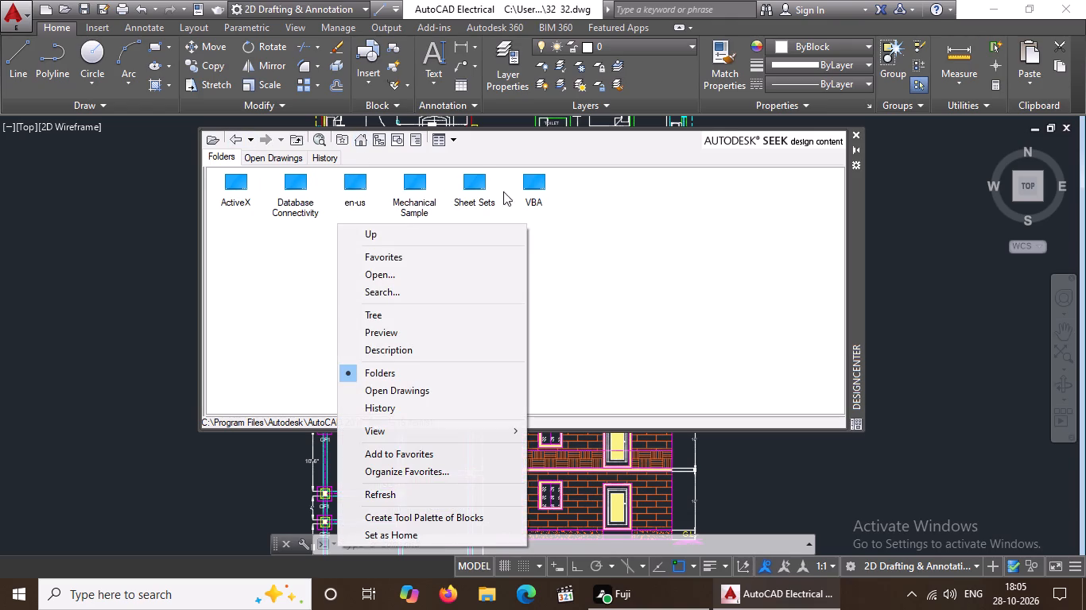
{"action": "double_click", "coordinate": [344, 187]}
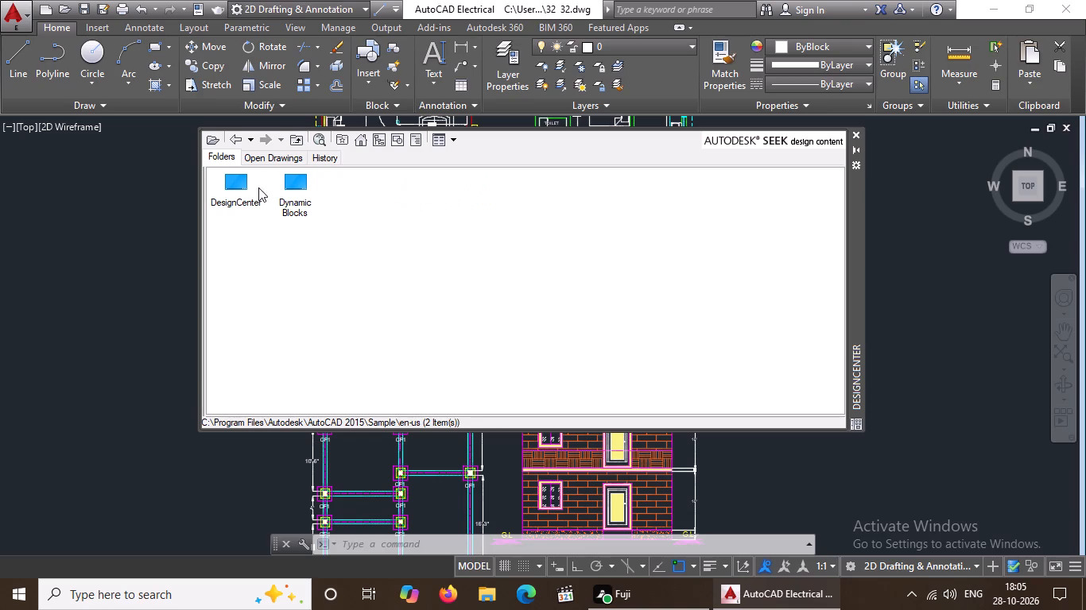
{"action": "double_click", "coordinate": [236, 187]}
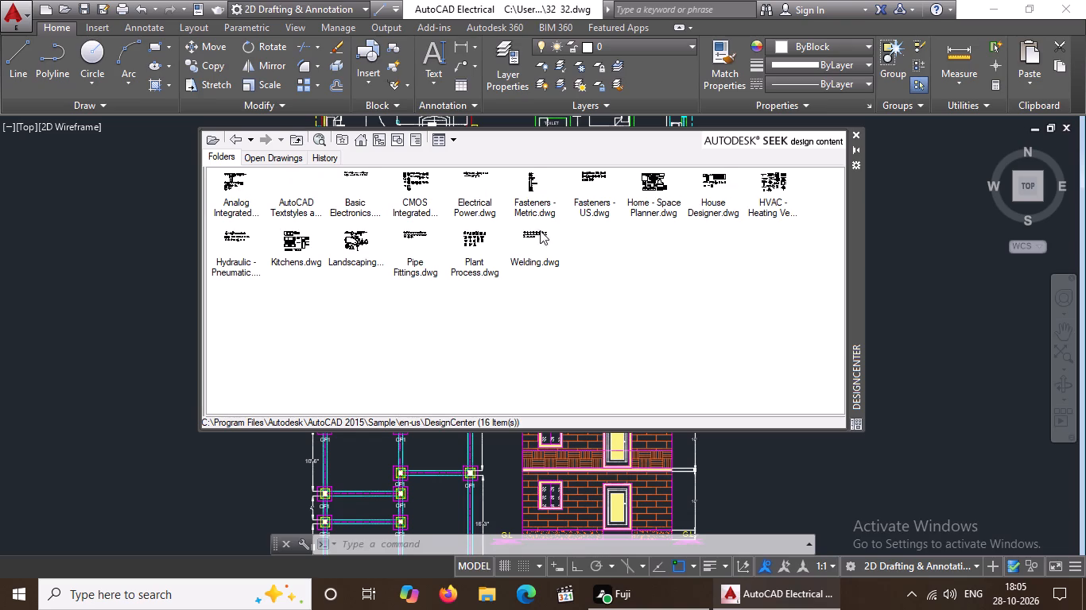
{"action": "double_click", "coordinate": [537, 245]}
{"action": "double_click", "coordinate": [227, 180]}
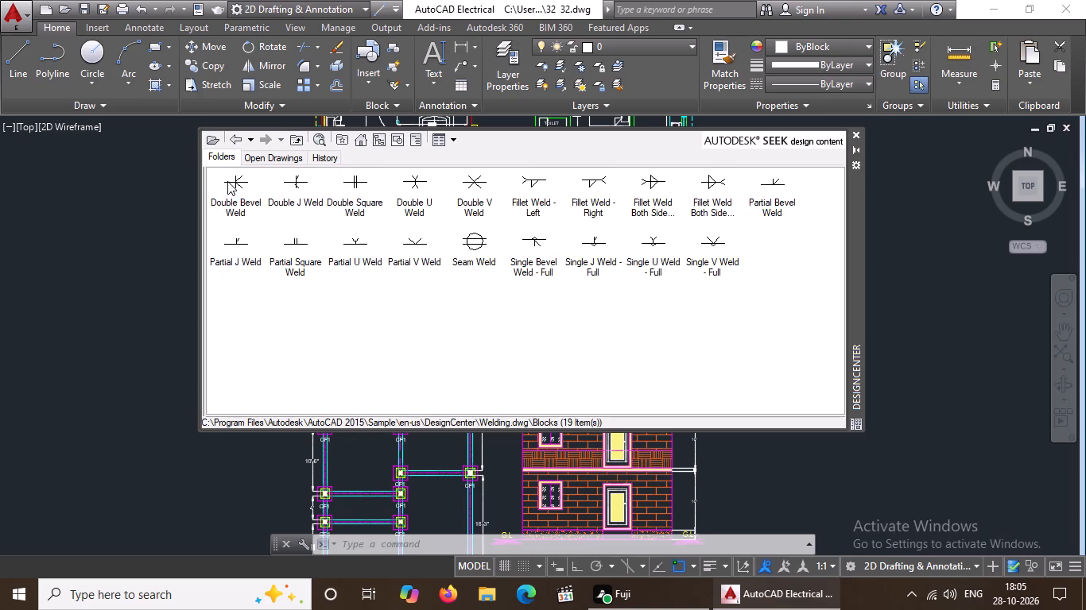
{"action": "left_click", "coordinate": [235, 141]}
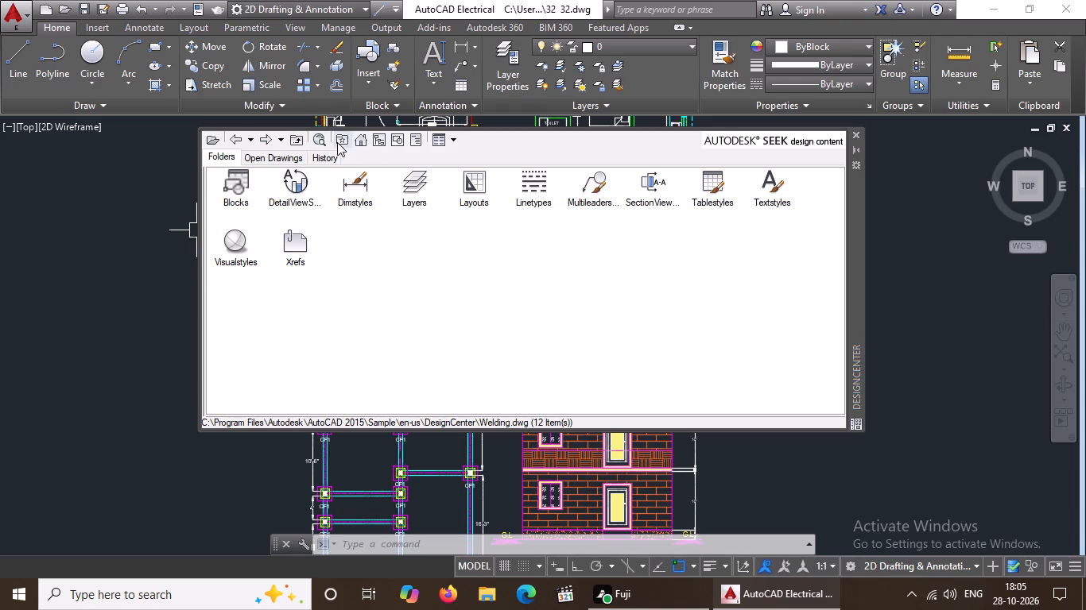
{"action": "left_click", "coordinate": [236, 138]}
{"action": "double_click", "coordinate": [471, 250]}
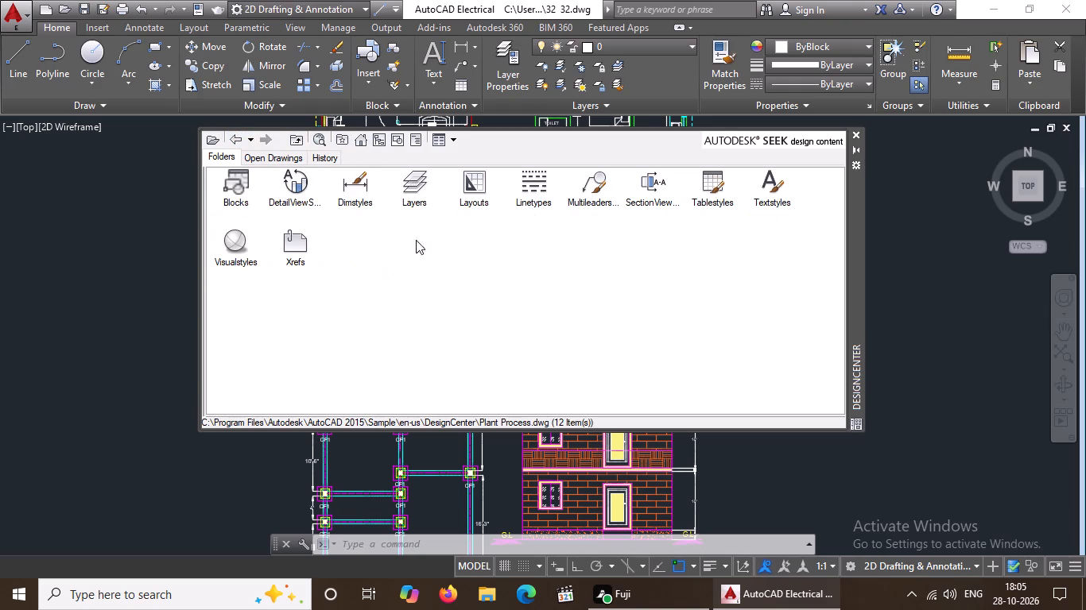
{"action": "double_click", "coordinate": [231, 179]}
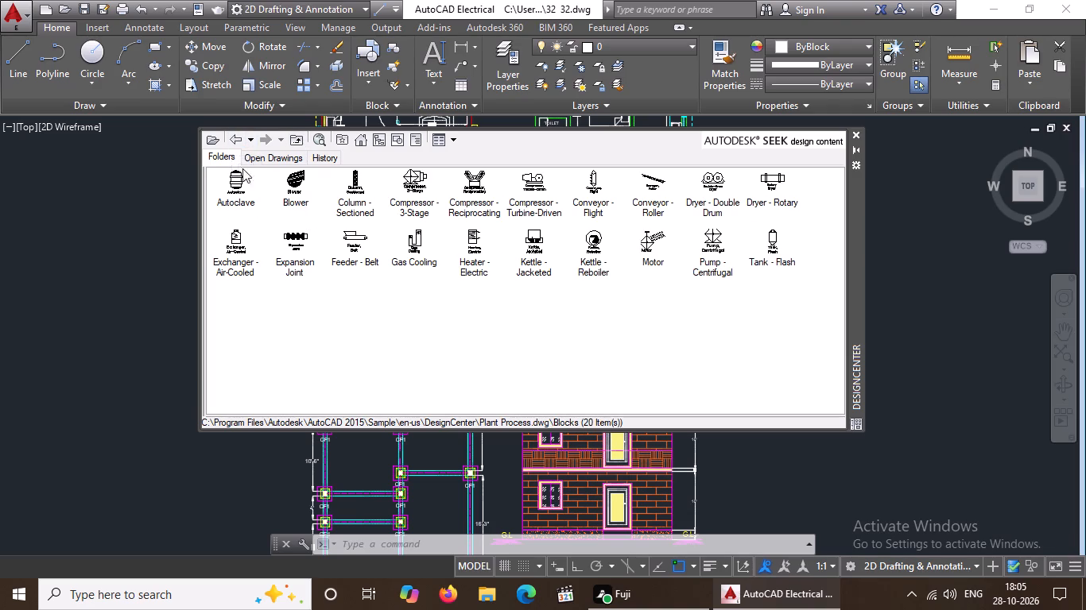
{"action": "left_click", "coordinate": [236, 137]}
{"action": "left_click", "coordinate": [236, 143]}
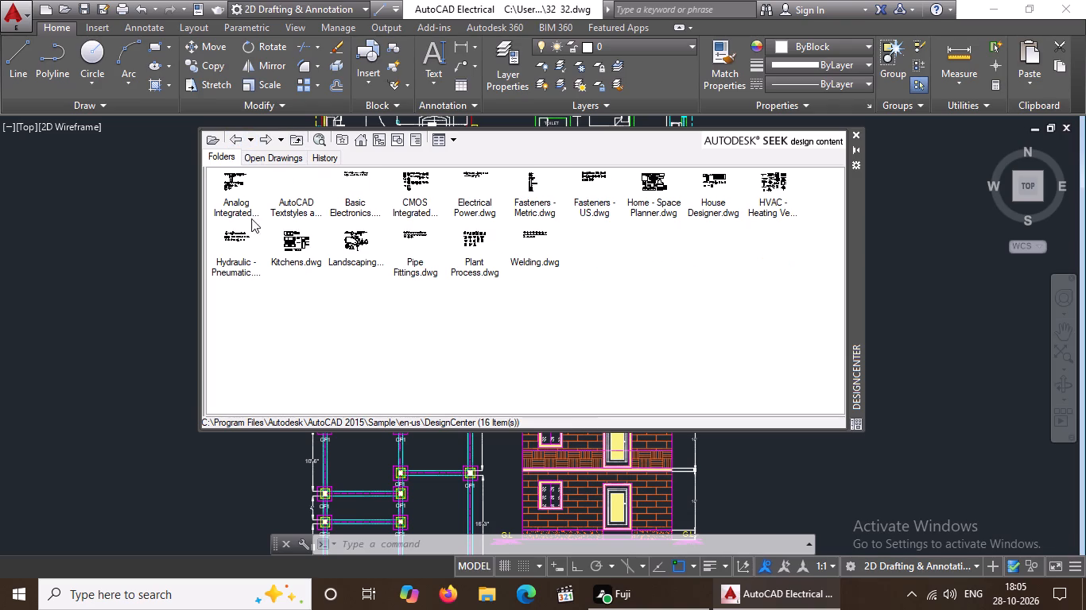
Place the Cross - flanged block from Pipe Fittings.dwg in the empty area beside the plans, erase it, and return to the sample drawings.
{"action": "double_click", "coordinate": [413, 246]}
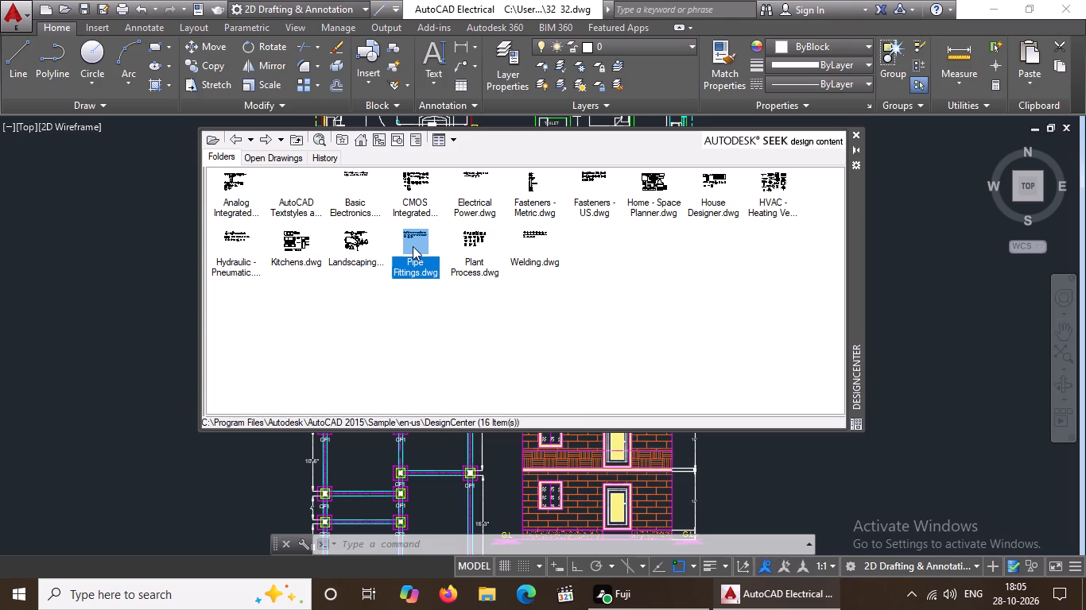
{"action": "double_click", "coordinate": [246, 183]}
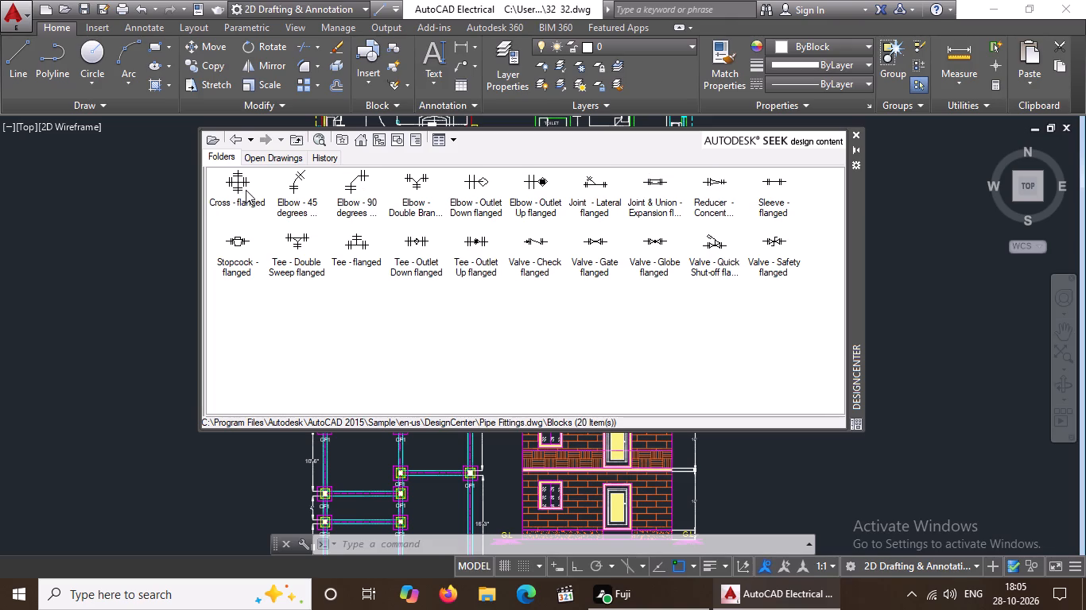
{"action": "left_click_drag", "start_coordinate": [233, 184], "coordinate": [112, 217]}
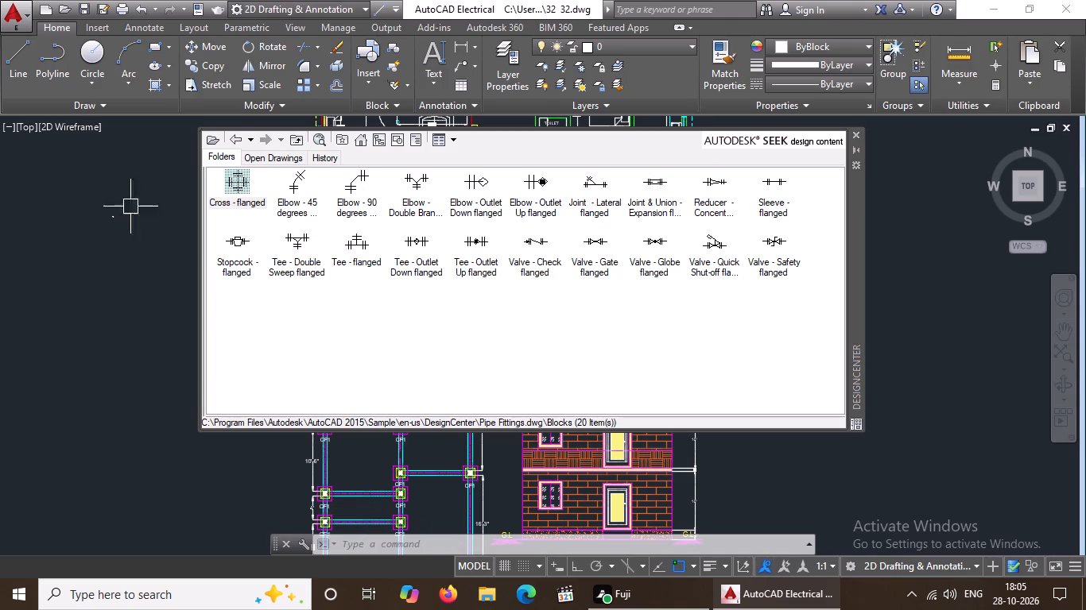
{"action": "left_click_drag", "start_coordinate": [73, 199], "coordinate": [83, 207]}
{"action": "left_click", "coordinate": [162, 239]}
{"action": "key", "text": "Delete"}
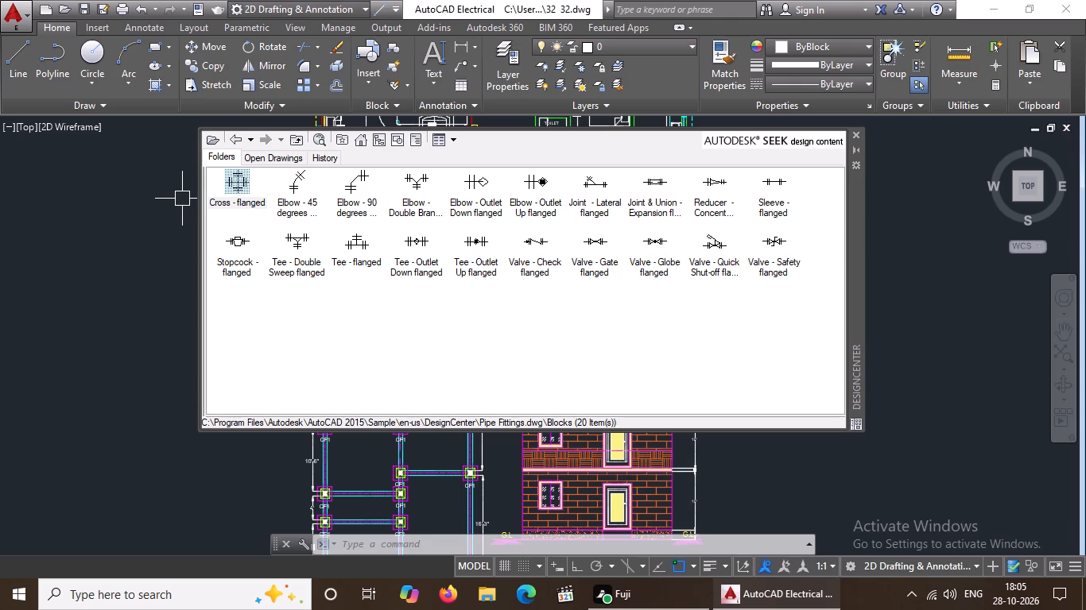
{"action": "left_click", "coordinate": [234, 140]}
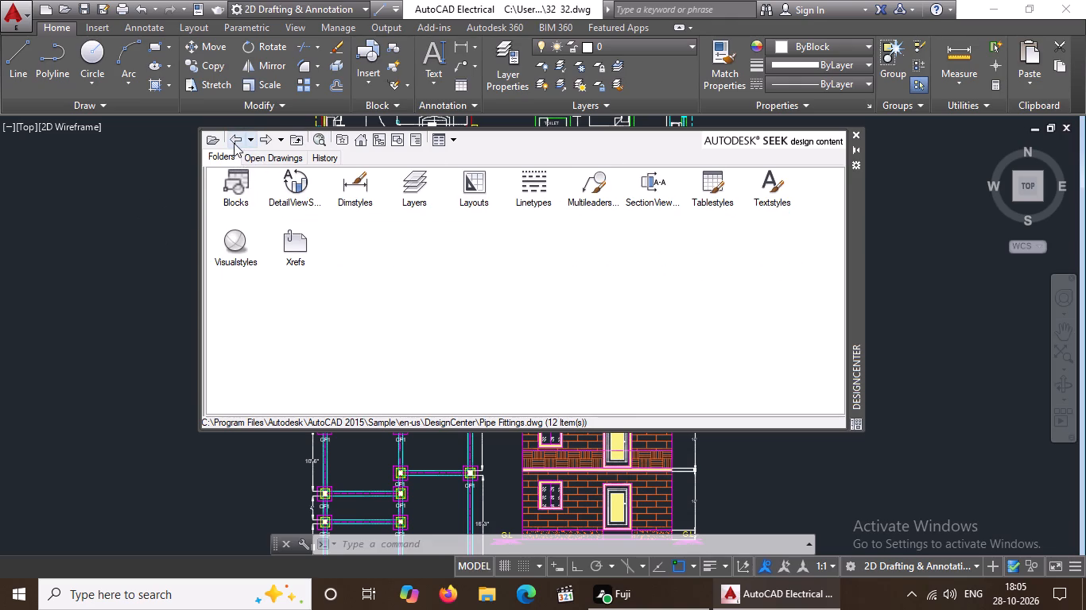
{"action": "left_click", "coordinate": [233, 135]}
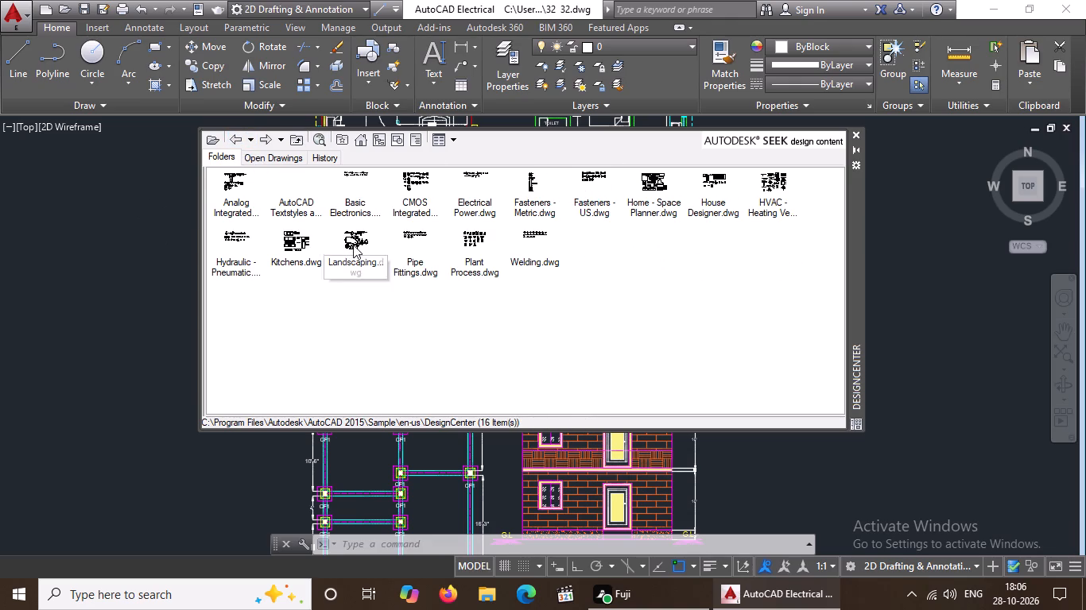
Look through the blocks of Landscaping.dwg and return to the sample drawings.
{"action": "double_click", "coordinate": [353, 245]}
{"action": "double_click", "coordinate": [238, 190]}
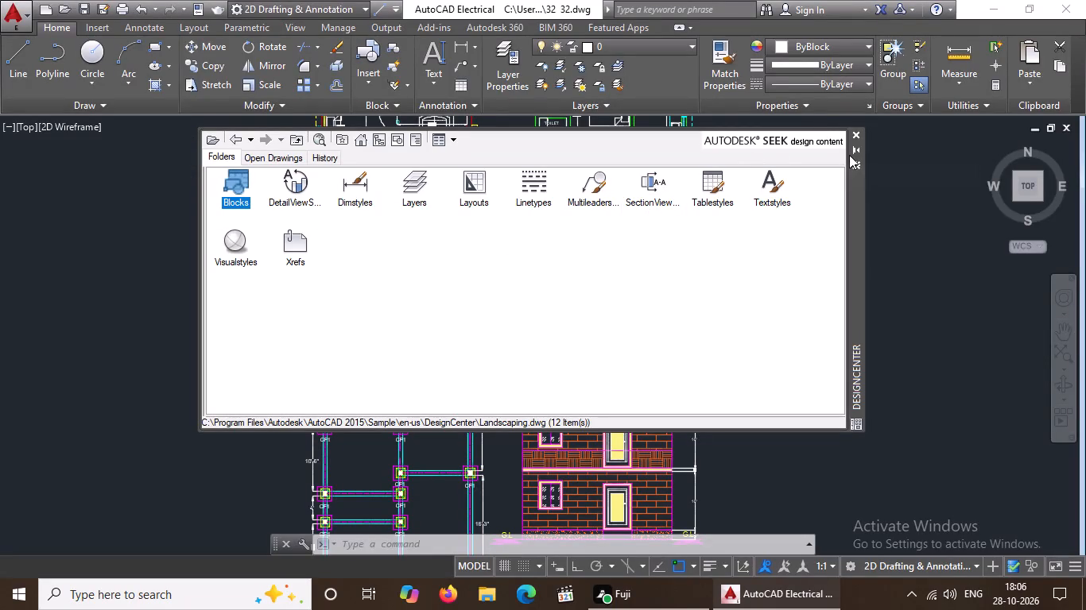
{"action": "key", "text": "Escape"}
{"action": "key", "text": "Escape"}
{"action": "double_click", "coordinate": [231, 184]}
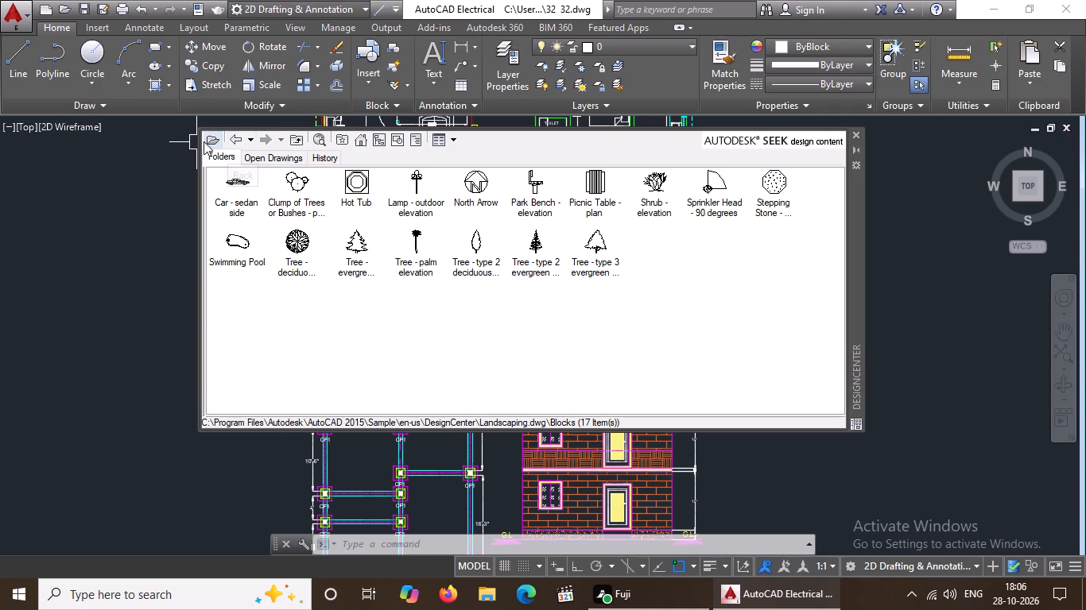
{"action": "left_click", "coordinate": [233, 139]}
{"action": "left_click", "coordinate": [233, 138]}
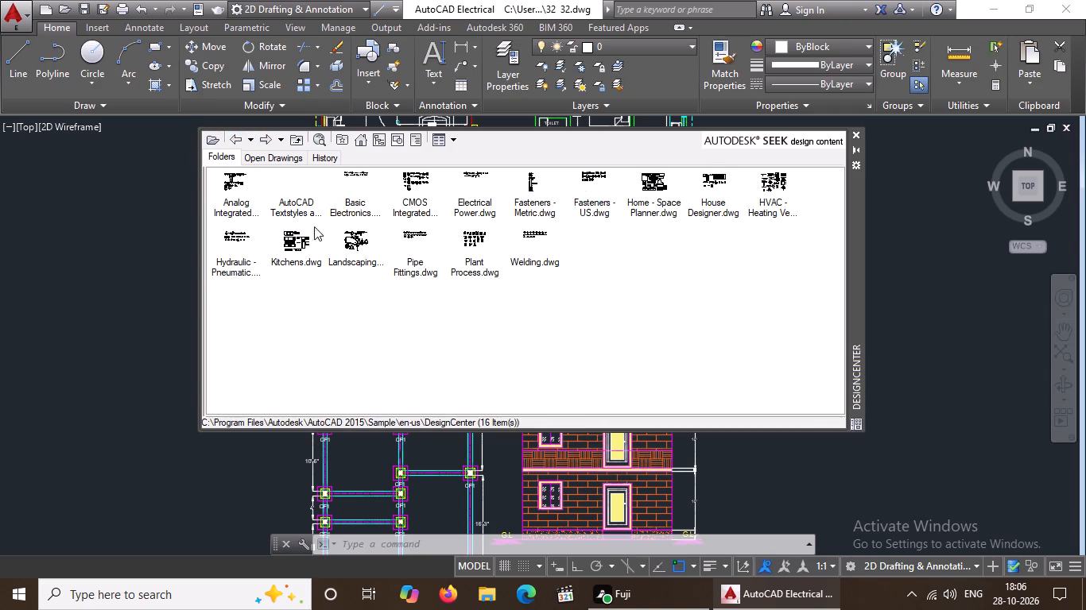
Look through the blocks of the Analog Integrated Circuits, AutoCAD Textstyles and Linetypes, and CMOS Integrated Circuits sample drawings.
{"action": "key", "text": "Escape"}
{"action": "double_click", "coordinate": [230, 194]}
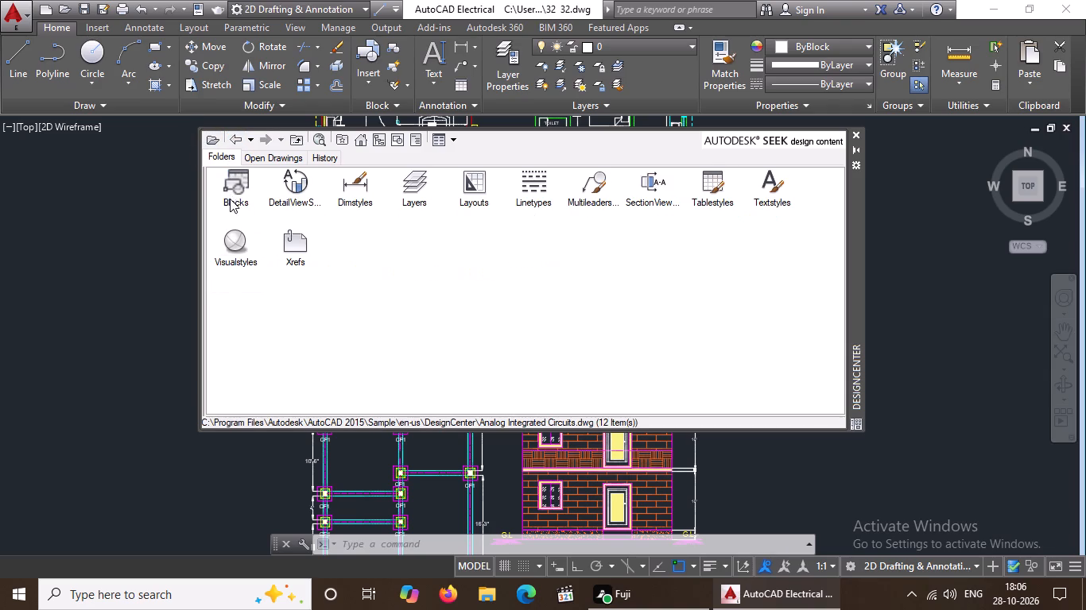
{"action": "double_click", "coordinate": [230, 199]}
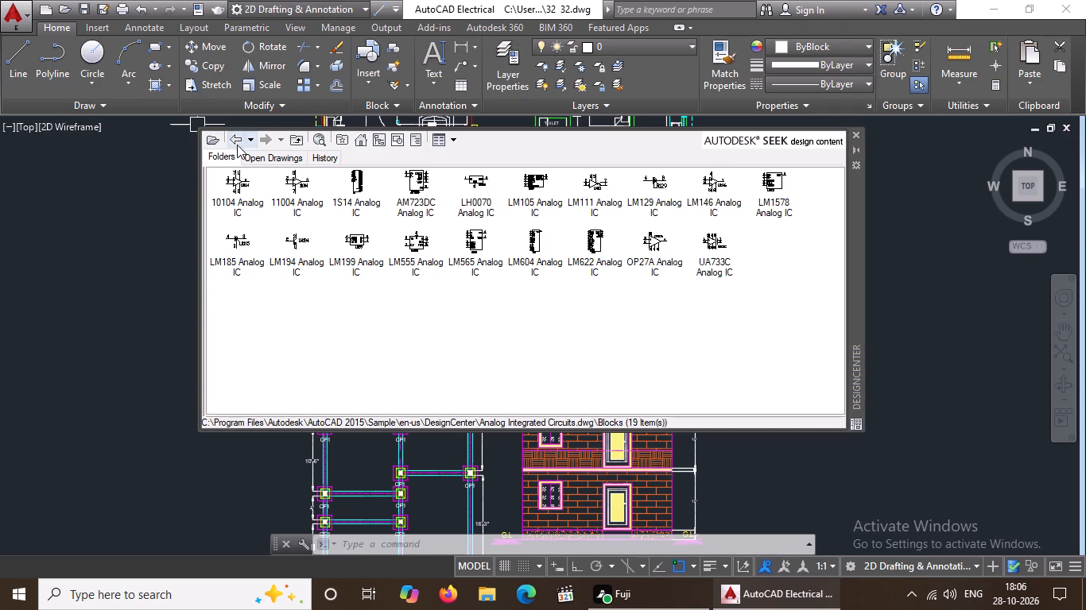
{"action": "left_click", "coordinate": [232, 134]}
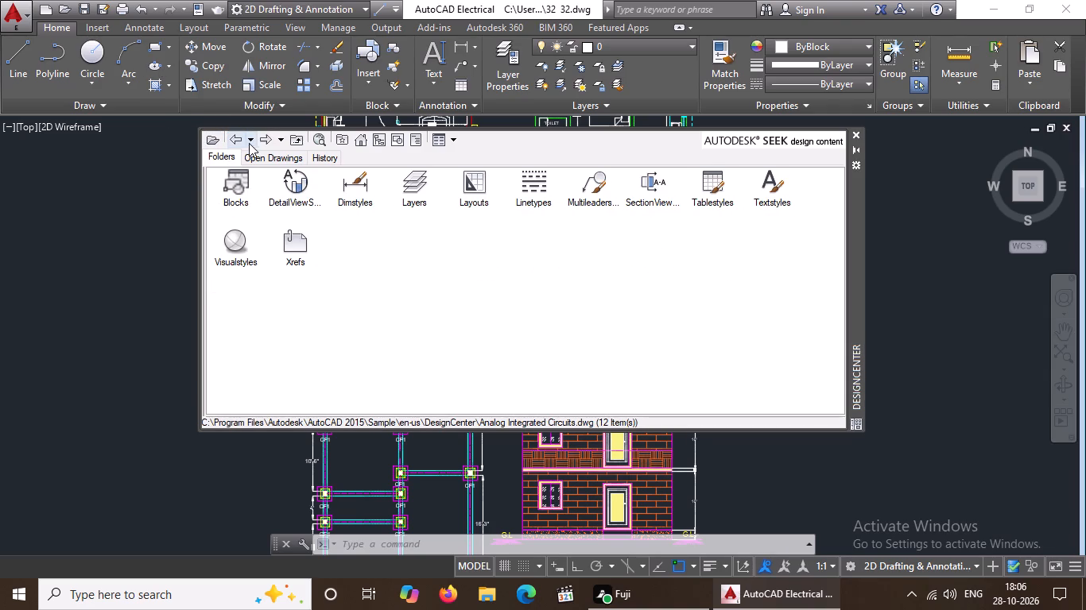
{"action": "left_click", "coordinate": [231, 136]}
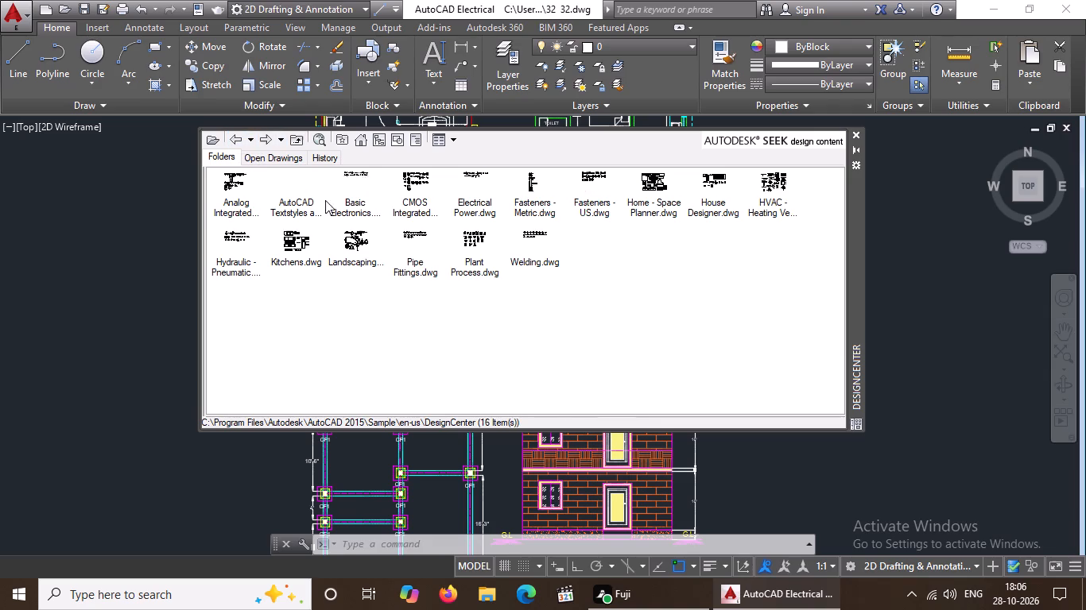
{"action": "double_click", "coordinate": [287, 195]}
{"action": "double_click", "coordinate": [233, 182]}
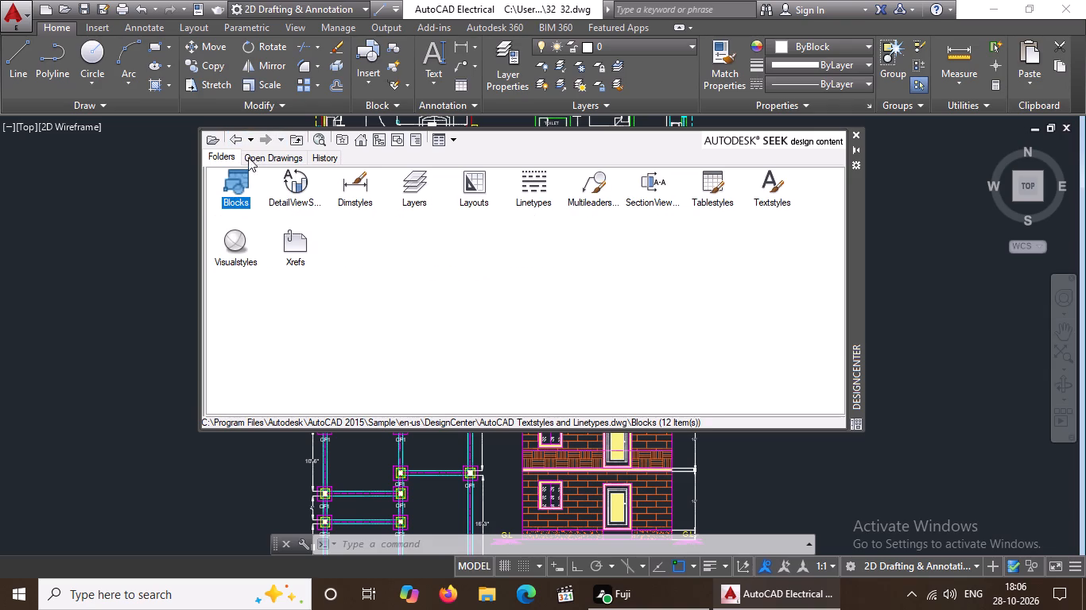
{"action": "left_click", "coordinate": [231, 138]}
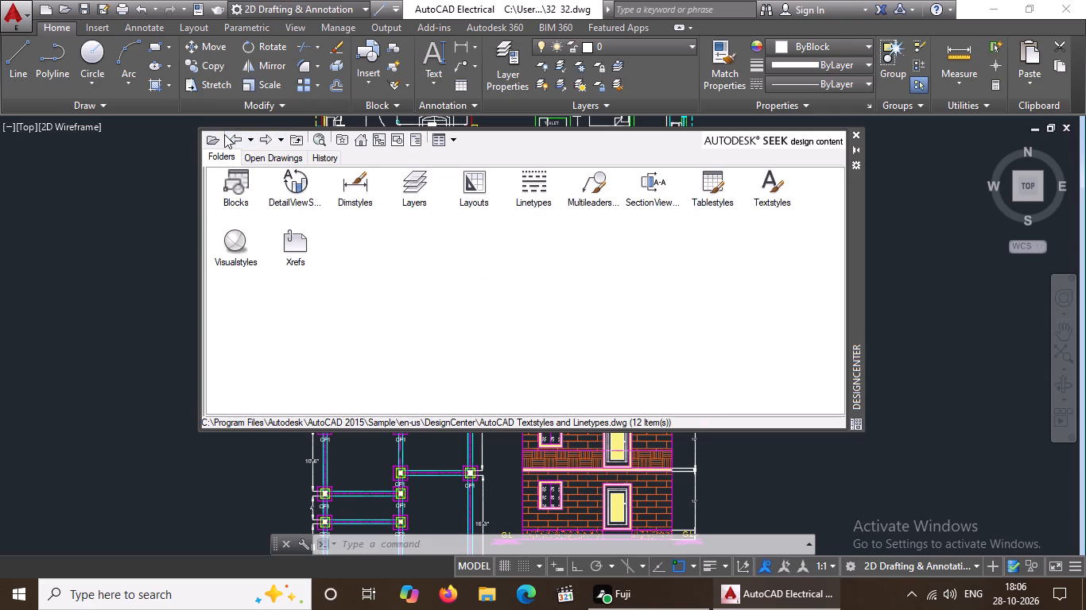
{"action": "left_click", "coordinate": [231, 140]}
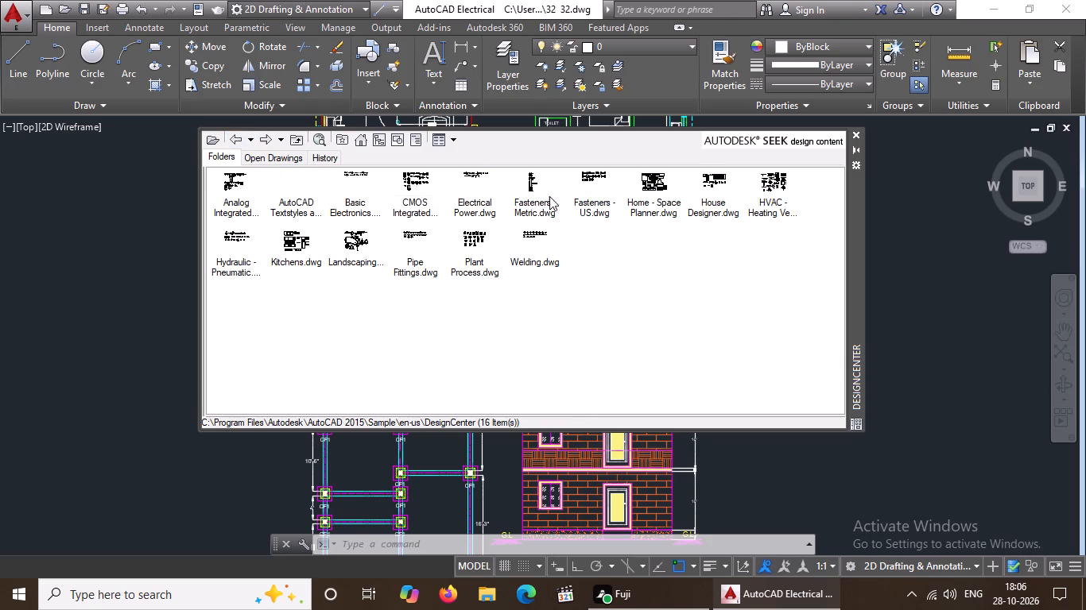
{"action": "double_click", "coordinate": [418, 194]}
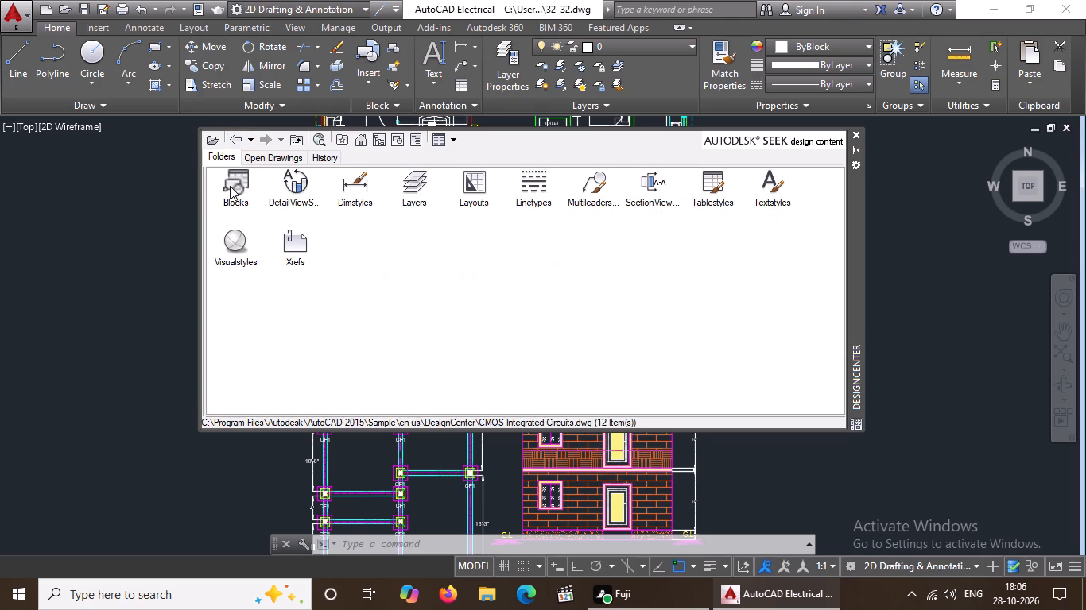
{"action": "double_click", "coordinate": [230, 186]}
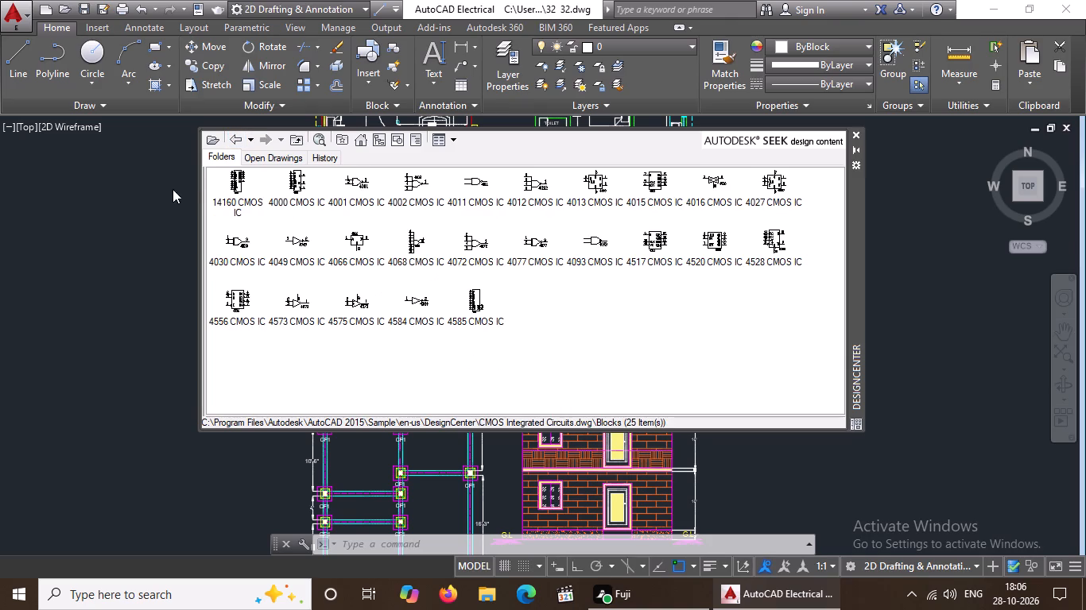
{"action": "key", "text": "Escape"}
{"action": "key", "text": "Escape"}
{"action": "left_click", "coordinate": [232, 137]}
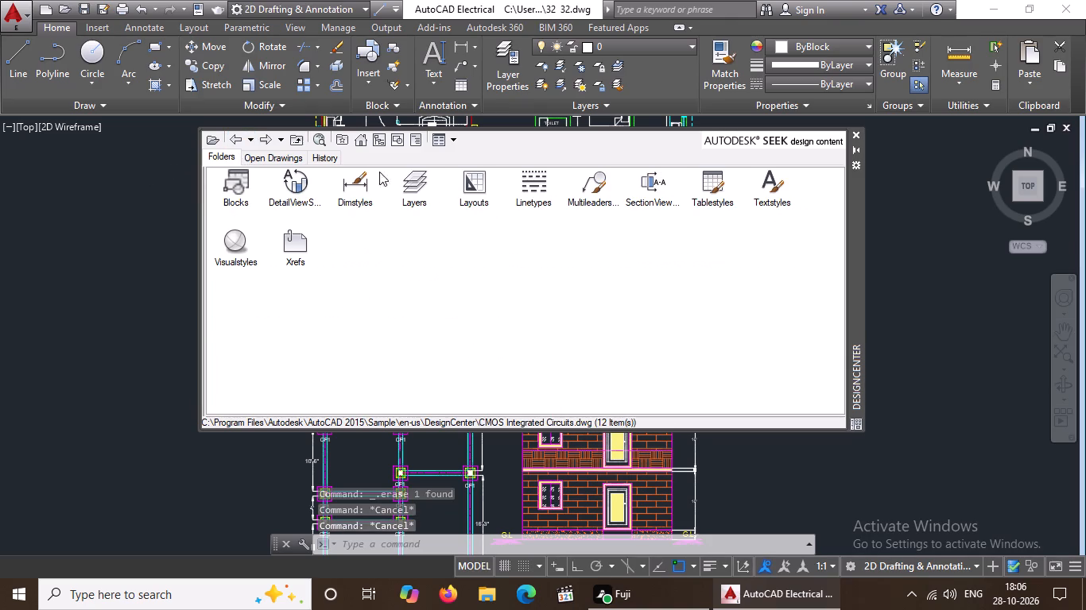
{"action": "left_click", "coordinate": [239, 137]}
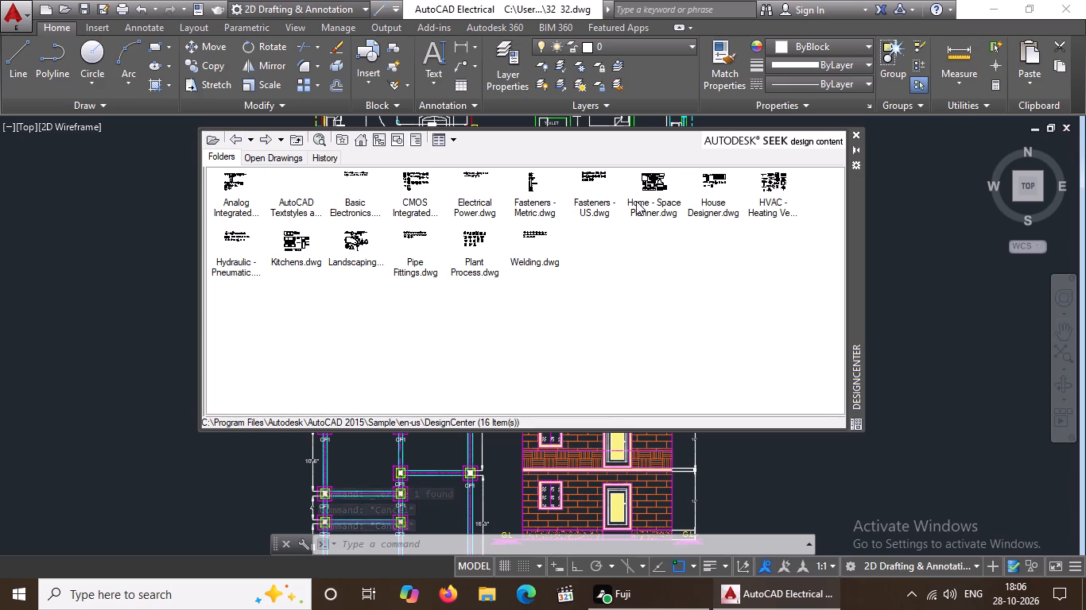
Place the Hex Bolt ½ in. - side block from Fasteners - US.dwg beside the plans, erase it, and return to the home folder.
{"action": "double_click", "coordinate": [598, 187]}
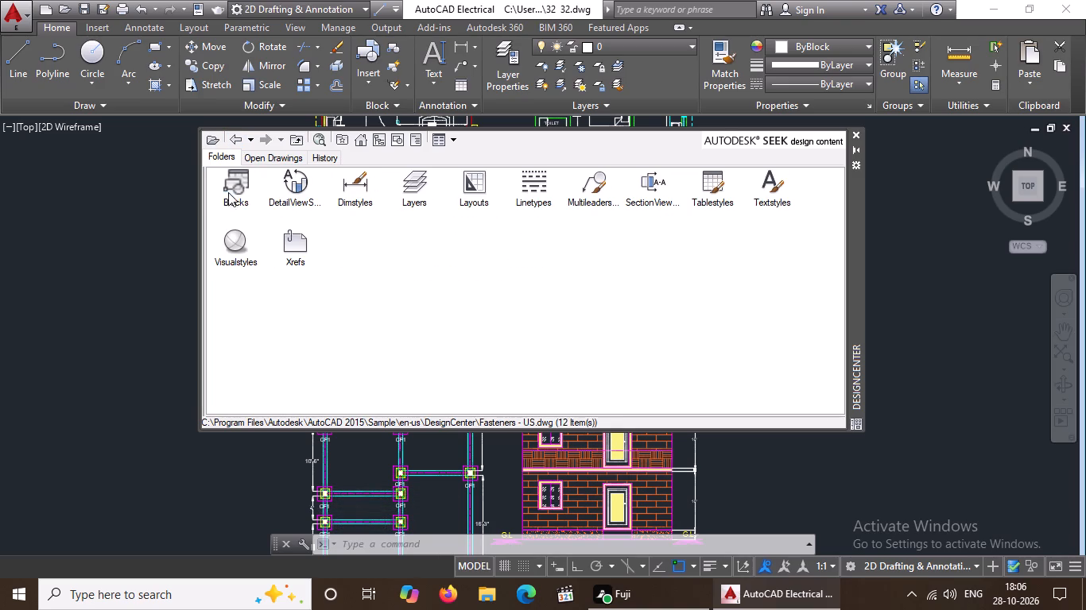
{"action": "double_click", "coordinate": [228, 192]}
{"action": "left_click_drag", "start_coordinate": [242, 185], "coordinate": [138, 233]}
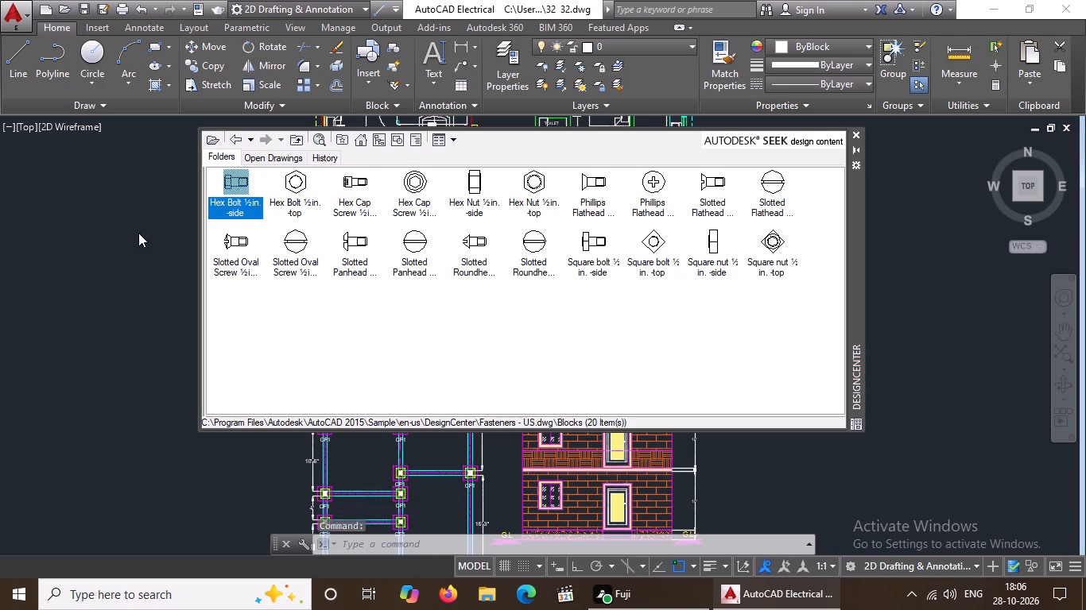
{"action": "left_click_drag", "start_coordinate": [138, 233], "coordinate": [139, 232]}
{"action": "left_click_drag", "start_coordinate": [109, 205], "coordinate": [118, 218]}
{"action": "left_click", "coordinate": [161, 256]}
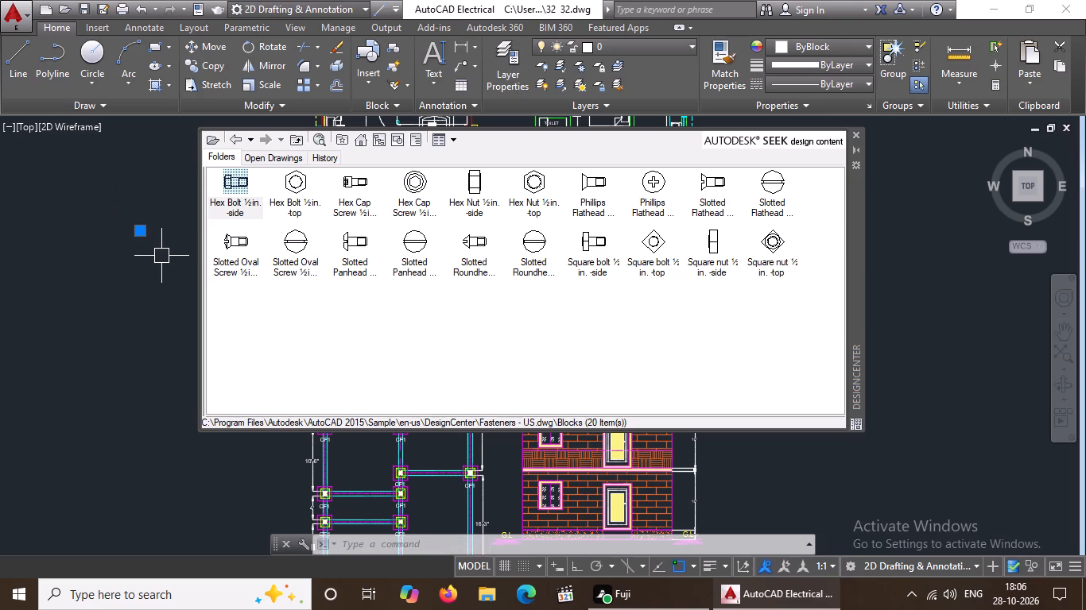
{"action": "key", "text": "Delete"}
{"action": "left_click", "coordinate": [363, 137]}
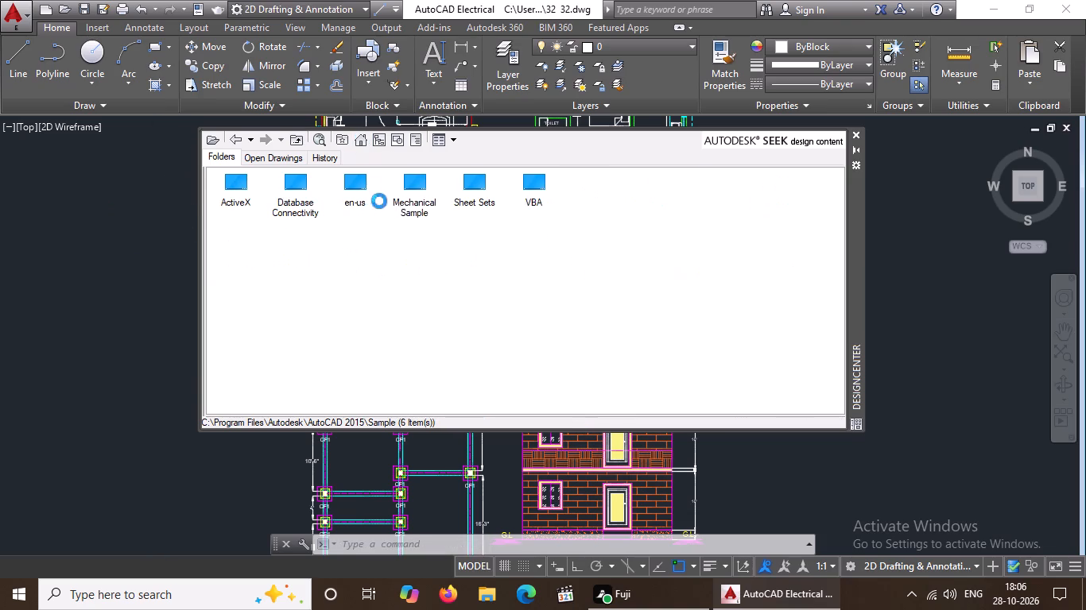
Look through the blocks of Home - Space Planner.dwg in the en-us DesignCenter samples and return to the sample drawings.
{"action": "double_click", "coordinate": [367, 180]}
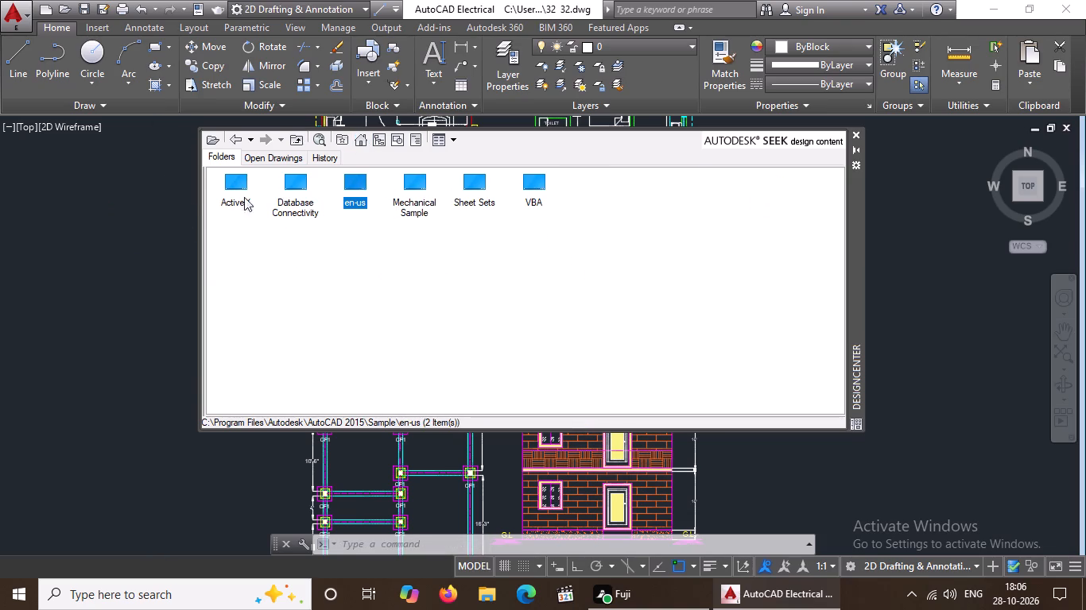
{"action": "double_click", "coordinate": [224, 194]}
{"action": "double_click", "coordinate": [655, 203]}
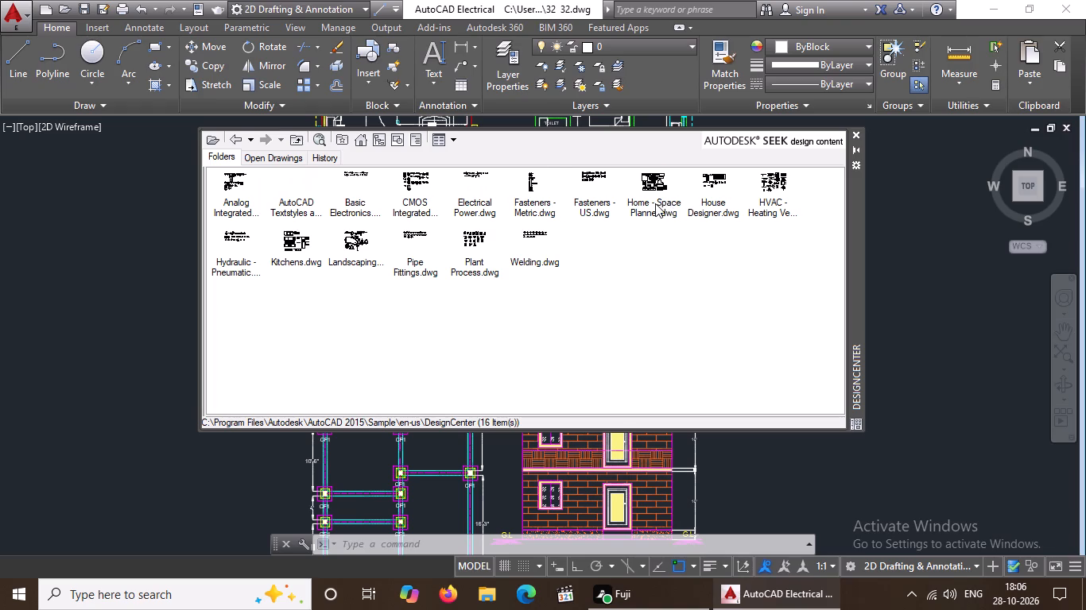
{"action": "double_click", "coordinate": [234, 188]}
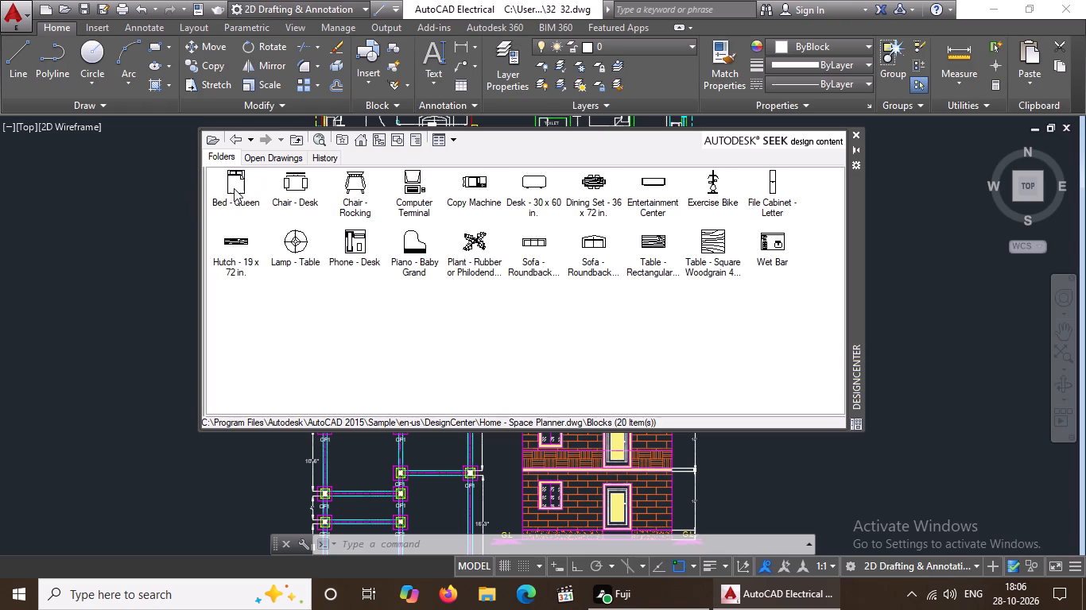
{"action": "right_click", "coordinate": [232, 137]}
{"action": "right_click", "coordinate": [234, 135]}
{"action": "left_click", "coordinate": [234, 135]}
{"action": "right_click", "coordinate": [234, 134]}
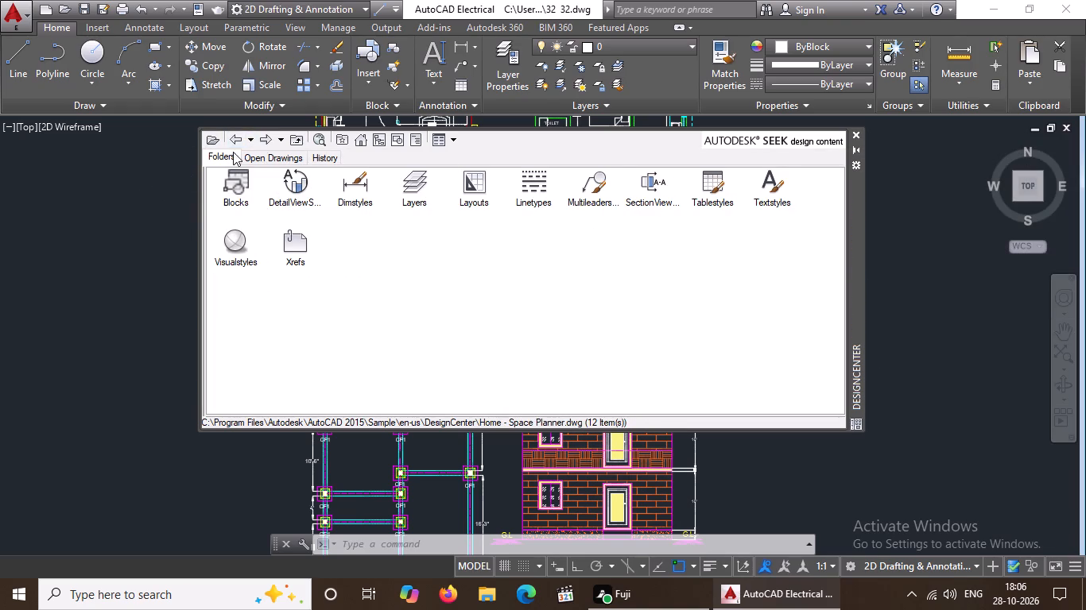
{"action": "left_click", "coordinate": [232, 140]}
Open the content categories of House Designer.dwg, close DesignCenter and return to the full drawing.
{"action": "right_click_drag", "start_coordinate": [232, 140], "coordinate": [707, 203]}
{"action": "double_click", "coordinate": [707, 203]}
{"action": "right_click", "coordinate": [707, 203]}
{"action": "right_click", "coordinate": [692, 203]}
{"action": "right_click", "coordinate": [693, 201]}
{"action": "double_click", "coordinate": [695, 200]}
{"action": "right_click_drag", "start_coordinate": [695, 200], "coordinate": [700, 181]}
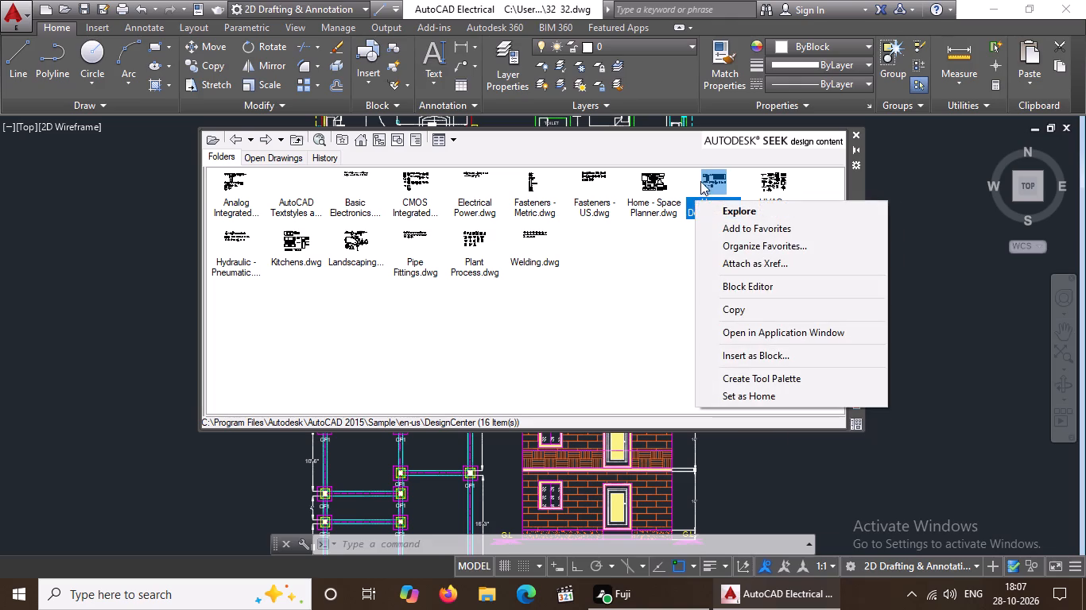
{"action": "right_click_drag", "start_coordinate": [700, 181], "coordinate": [704, 179]}
{"action": "right_click_drag", "start_coordinate": [705, 179], "coordinate": [673, 207]}
{"action": "double_click", "coordinate": [705, 179]}
{"action": "key", "text": "Escape"}
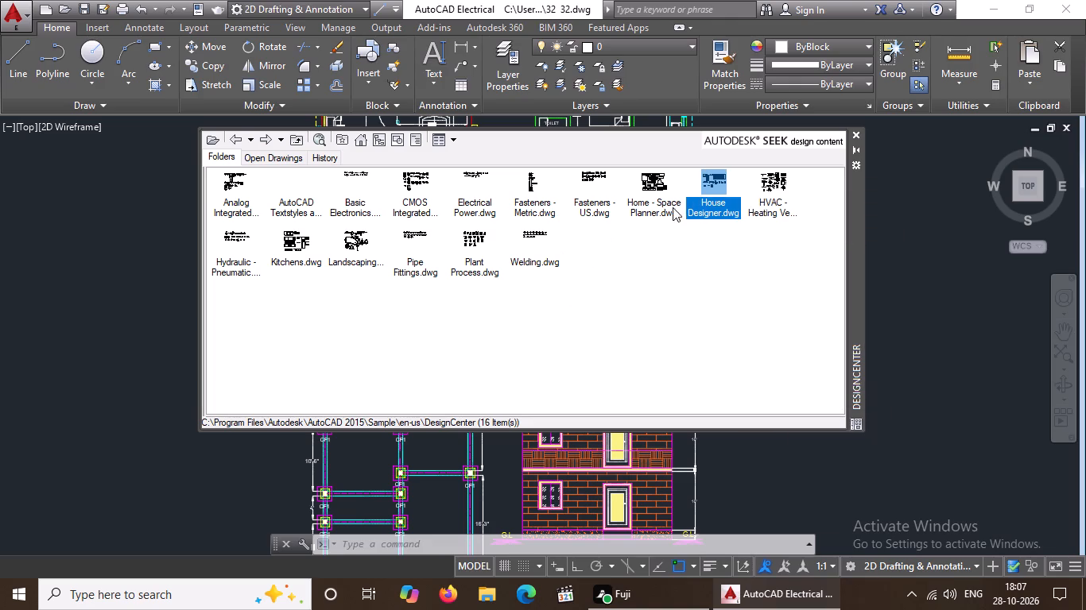
{"action": "right_click_drag", "start_coordinate": [673, 207], "coordinate": [708, 202]}
{"action": "key", "text": "Escape"}
{"action": "key", "text": "Escape"}
{"action": "key", "text": "Escape"}
{"action": "double_click", "coordinate": [719, 187]}
{"action": "left_click", "coordinate": [708, 195]}
{"action": "left_click", "coordinate": [708, 202]}
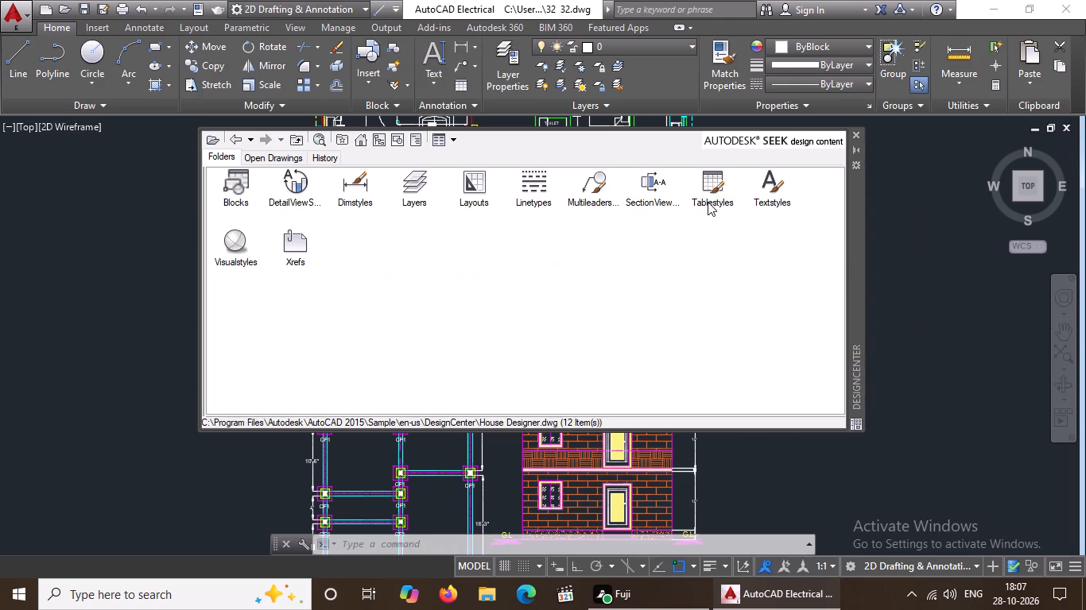
{"action": "right_click_drag", "start_coordinate": [708, 202], "coordinate": [845, 143]}
{"action": "key", "text": "Escape"}
{"action": "key", "text": "Escape"}
{"action": "key", "text": "Escape"}
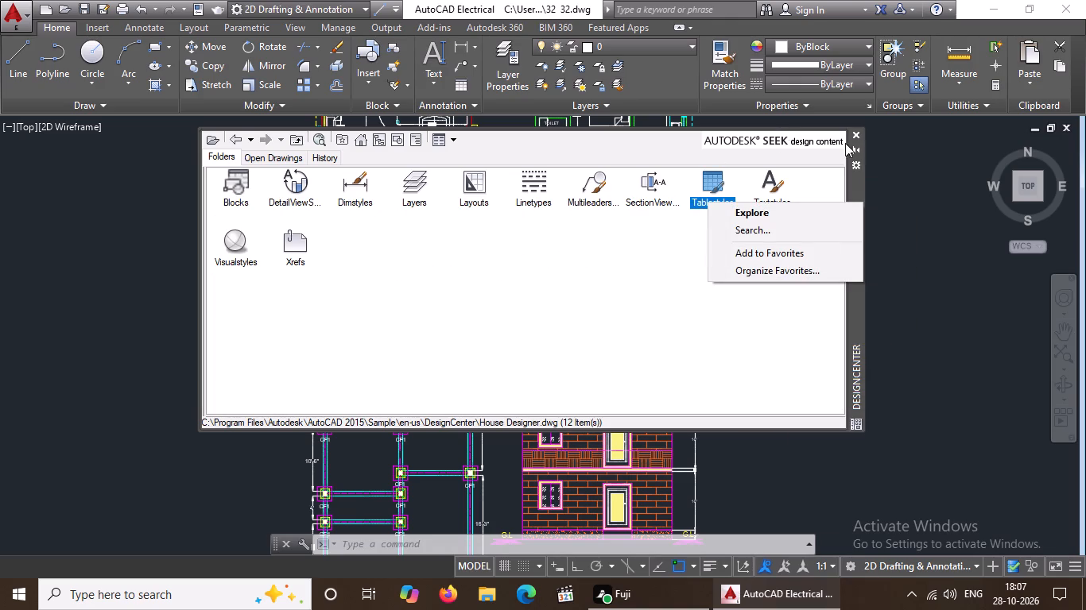
{"action": "right_click_drag", "start_coordinate": [845, 143], "coordinate": [605, 290]}
{"action": "left_click", "coordinate": [854, 130]}
{"action": "scroll", "coordinate": [605, 290], "scroll_direction": "down", "scroll_amount": 1}
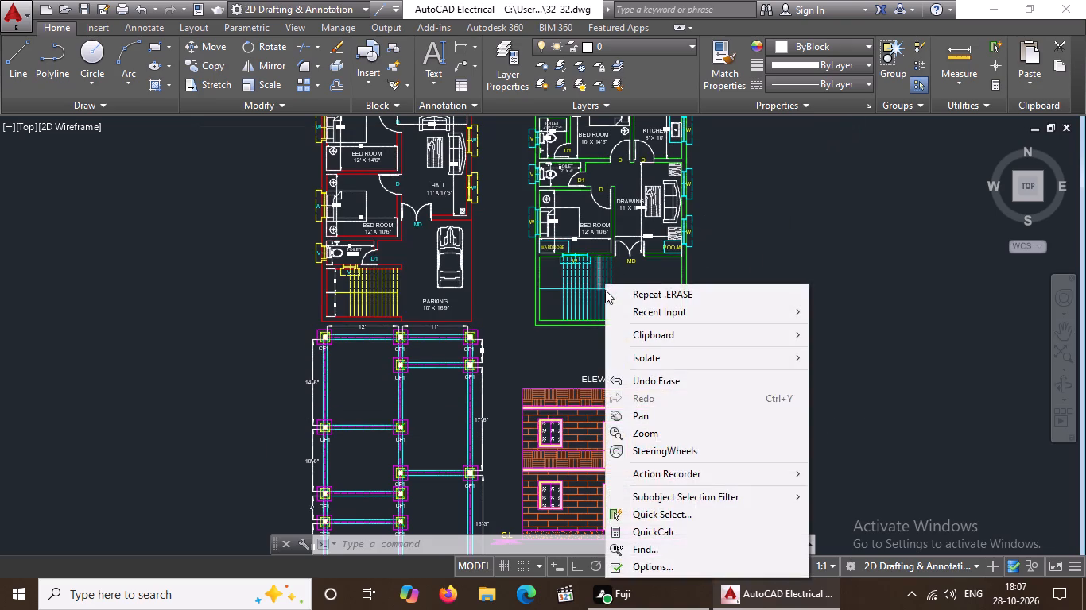
{"action": "key", "text": "Escape"}
{"action": "key", "text": "Escape"}
{"action": "key", "text": "Escape"}
{"action": "key", "text": "Escape"}
{"action": "scroll", "coordinate": [200, 285], "scroll_direction": "down", "scroll_amount": 2}
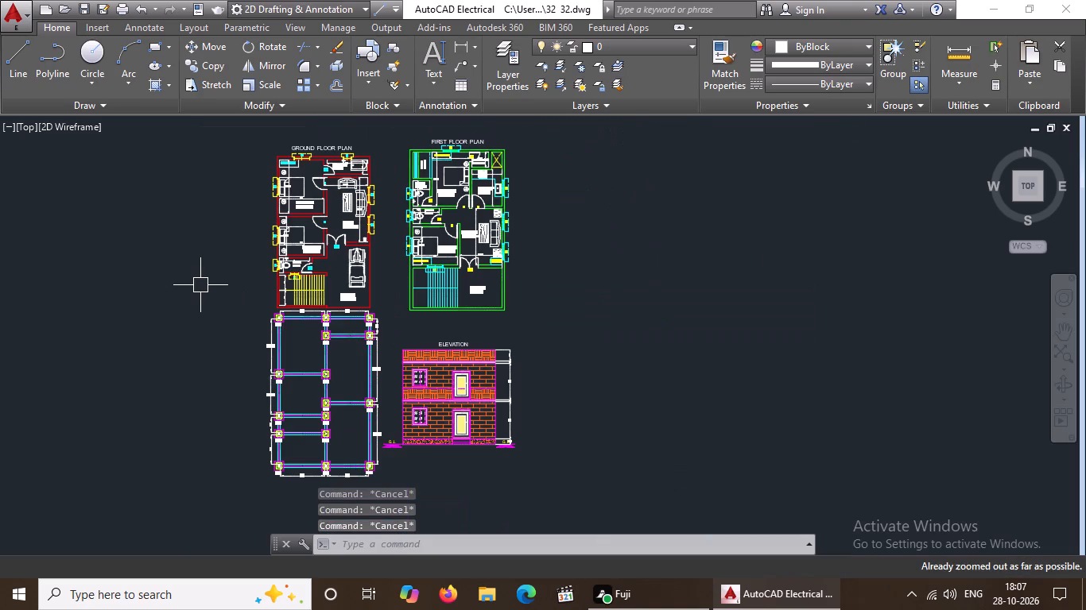
{"action": "key", "text": "Escape"}
{"action": "key", "text": "Escape"}
{"action": "key", "text": "Escape"}
{"action": "key", "text": "Escape"}
{"action": "key", "text": "Escape"}
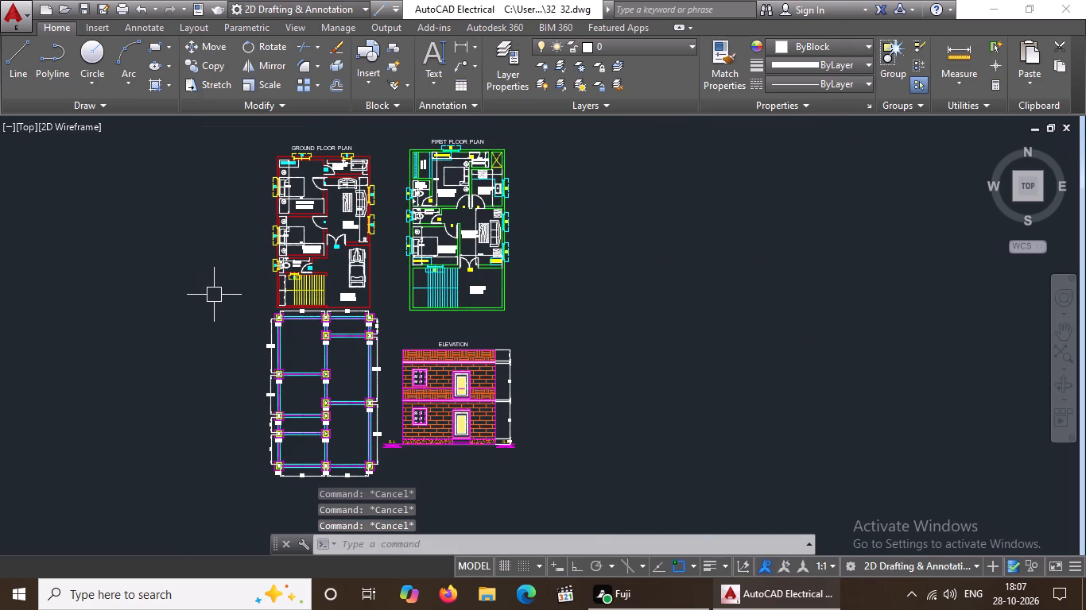
Bring up the tool palettes with the architectural samples and close them again.
{"action": "type", "text": "TP"}
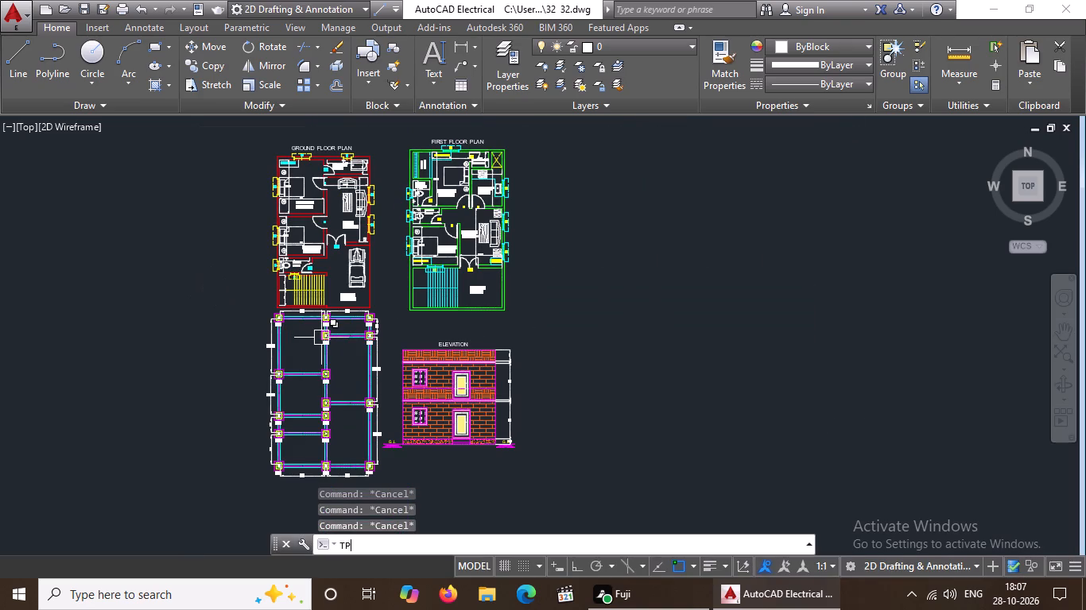
{"action": "key", "text": "space"}
{"action": "scroll", "coordinate": [415, 300], "scroll_direction": "up", "scroll_amount": 1}
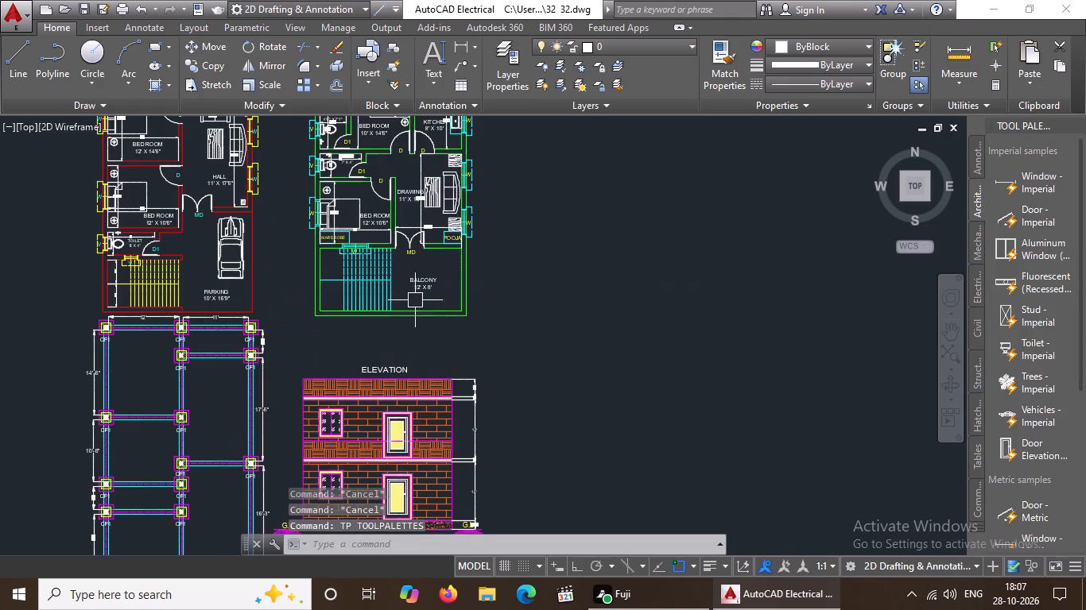
{"action": "scroll", "coordinate": [284, 313], "scroll_direction": "down", "scroll_amount": 1}
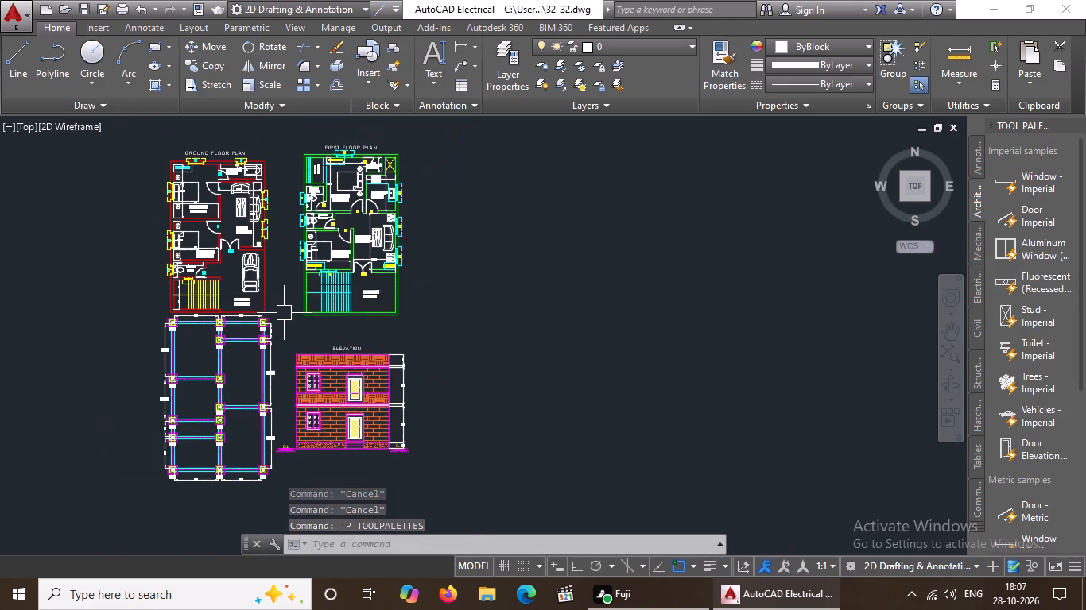
{"action": "scroll", "coordinate": [284, 313], "scroll_direction": "down", "scroll_amount": 1}
{"action": "key", "text": "Escape"}
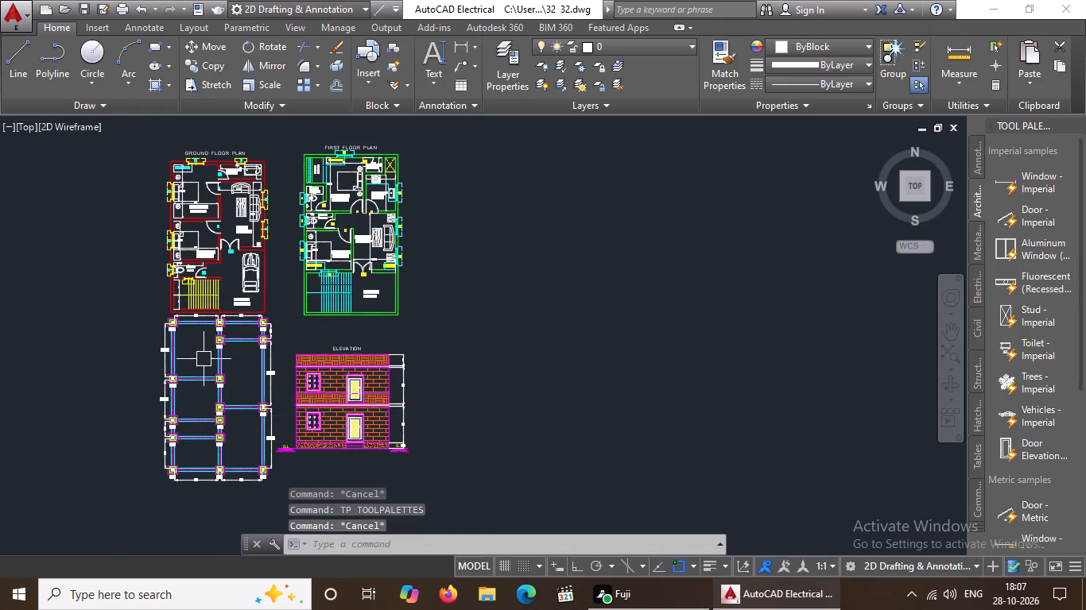
{"action": "scroll", "coordinate": [204, 362], "scroll_direction": "up", "scroll_amount": 3}
{"action": "left_click", "coordinate": [1076, 122]}
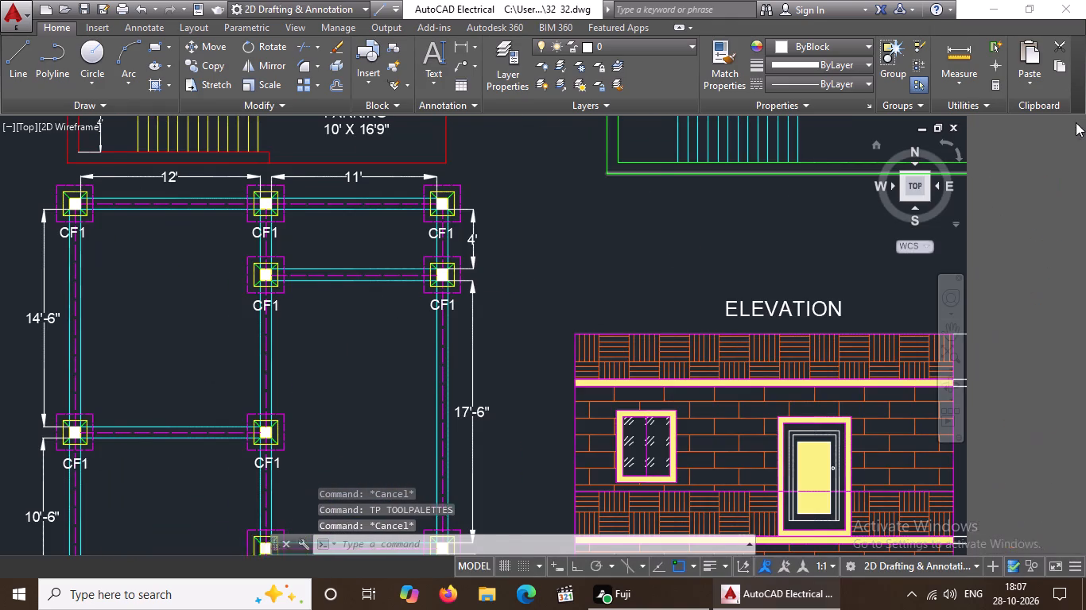
Move the whole footing layout with its dimensions slightly down, leaving a gap below the ground floor plan.
{"action": "scroll", "coordinate": [616, 132], "scroll_direction": "down", "scroll_amount": 4}
{"action": "scroll", "coordinate": [462, 164], "scroll_direction": "up", "scroll_amount": 1}
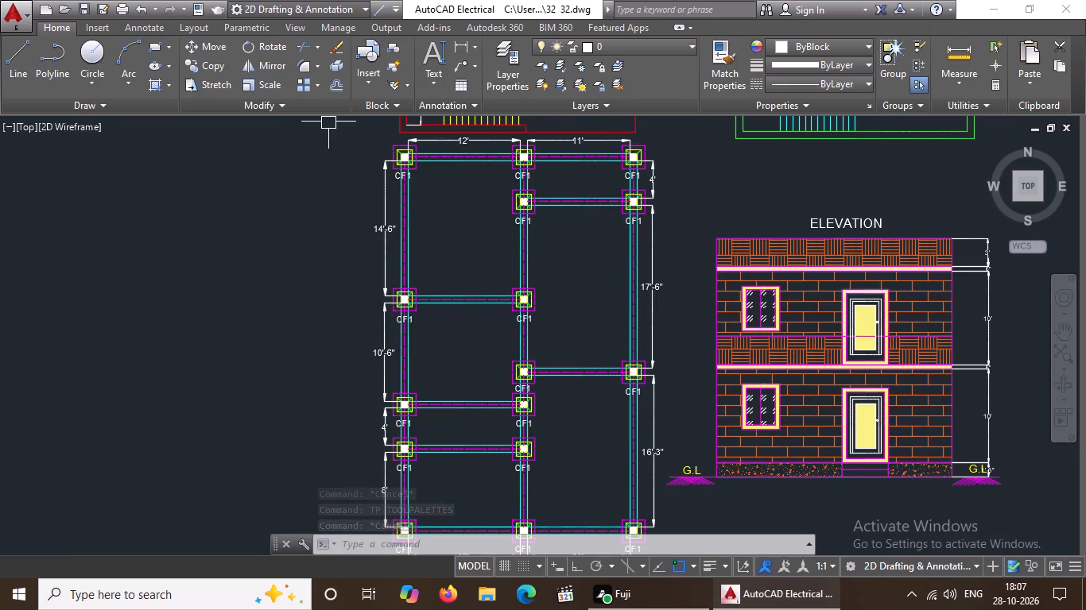
{"action": "left_click", "coordinate": [320, 122]}
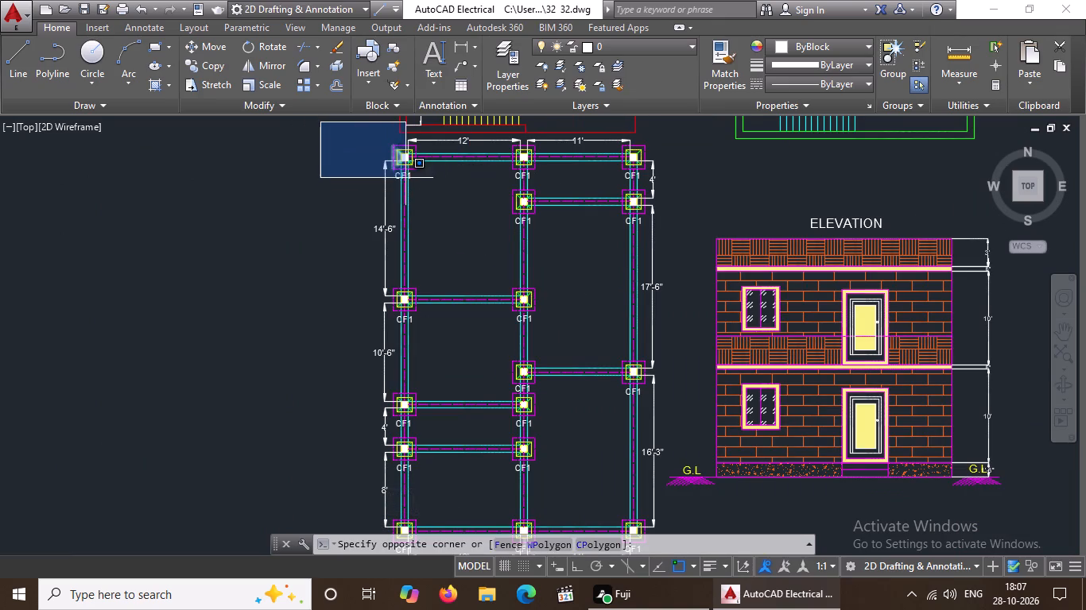
{"action": "key", "text": "Escape"}
{"action": "left_click", "coordinate": [349, 134]}
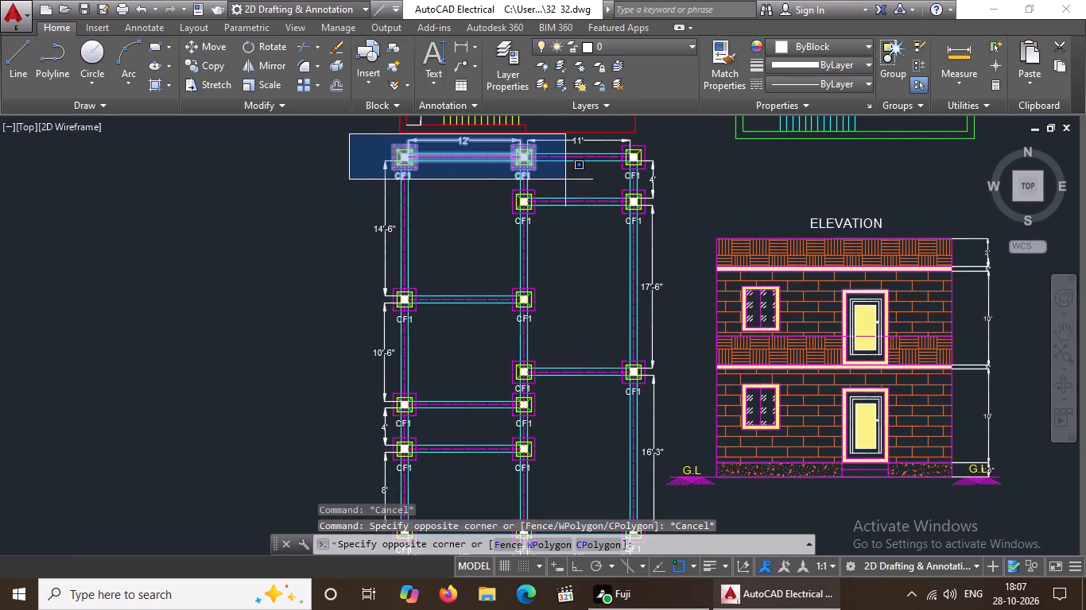
{"action": "scroll", "coordinate": [691, 381], "scroll_direction": "down", "scroll_amount": 4}
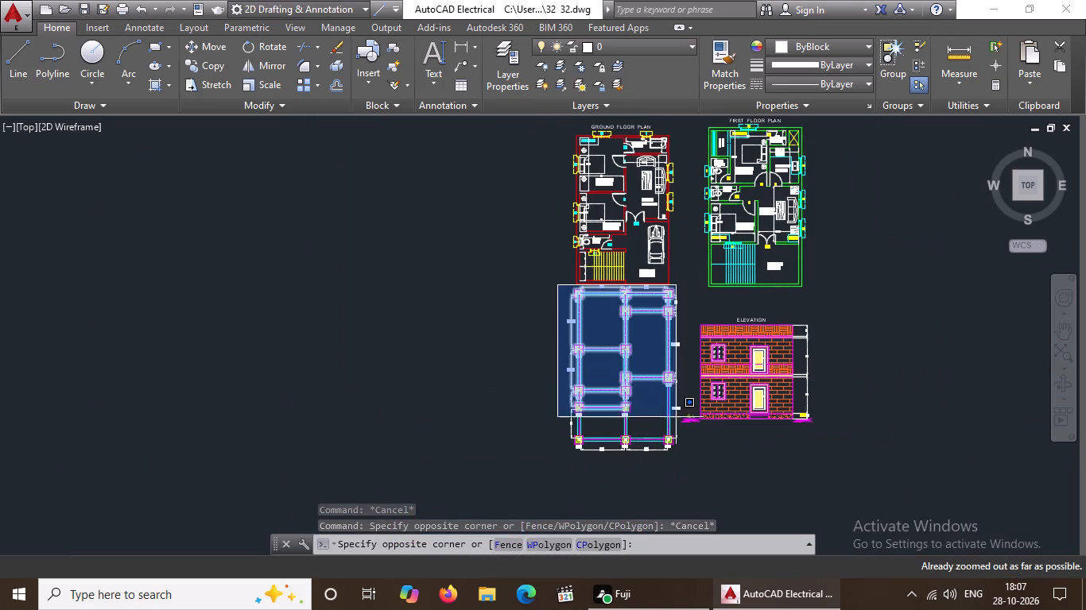
{"action": "left_click", "coordinate": [687, 469]}
{"action": "left_click", "coordinate": [211, 46]}
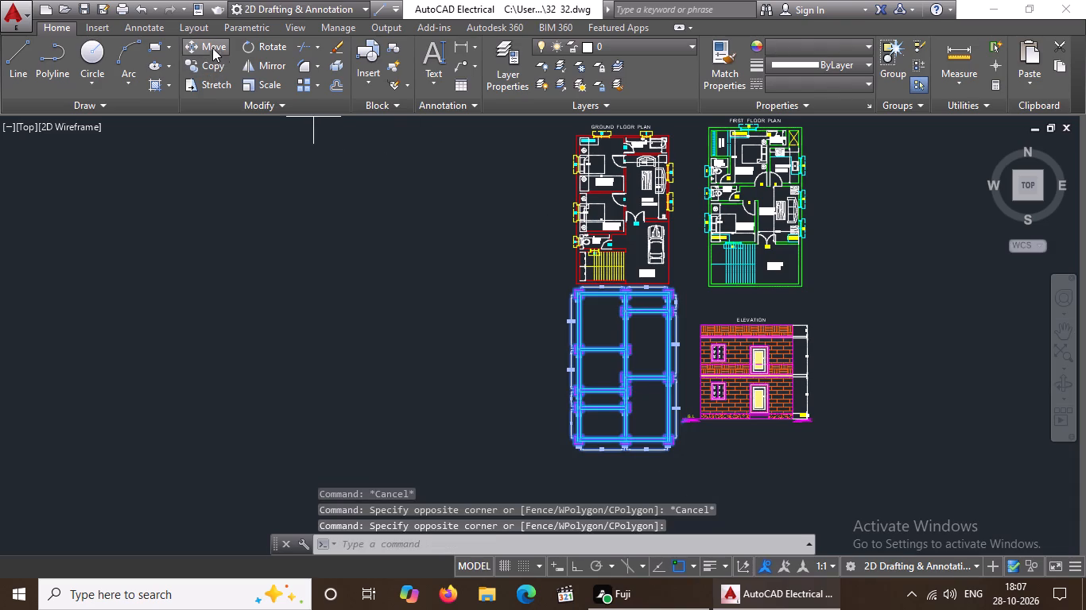
{"action": "left_click", "coordinate": [644, 346]}
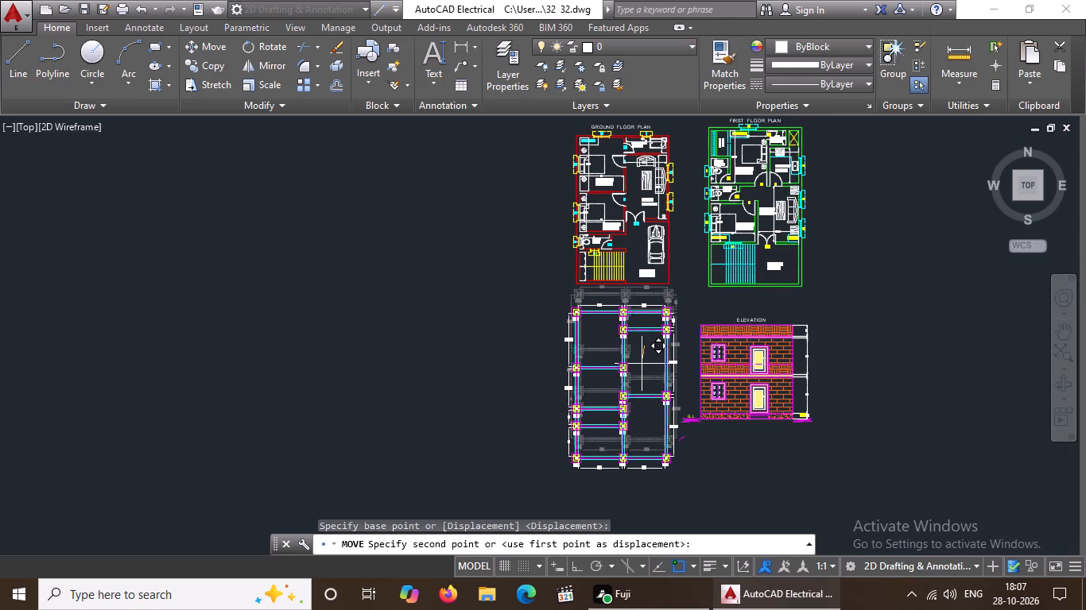
{"action": "left_click", "coordinate": [642, 363]}
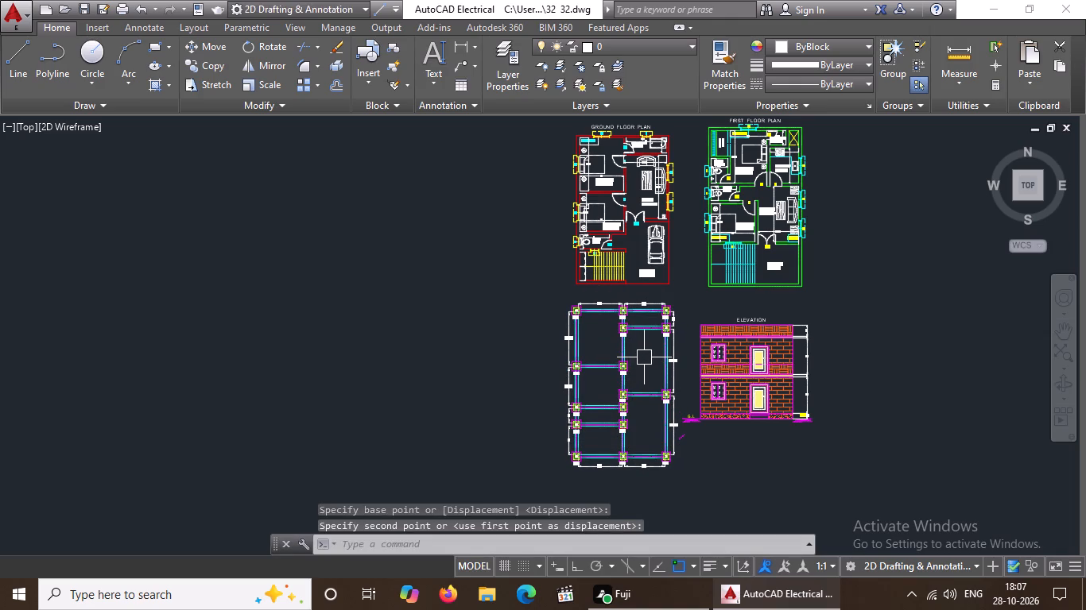
{"action": "scroll", "coordinate": [645, 357], "scroll_direction": "down", "scroll_amount": 1}
{"action": "key", "text": "Escape"}
Copy the ELEVATION title into the gap above the footing layout.
{"action": "scroll", "coordinate": [677, 290], "scroll_direction": "up", "scroll_amount": 1}
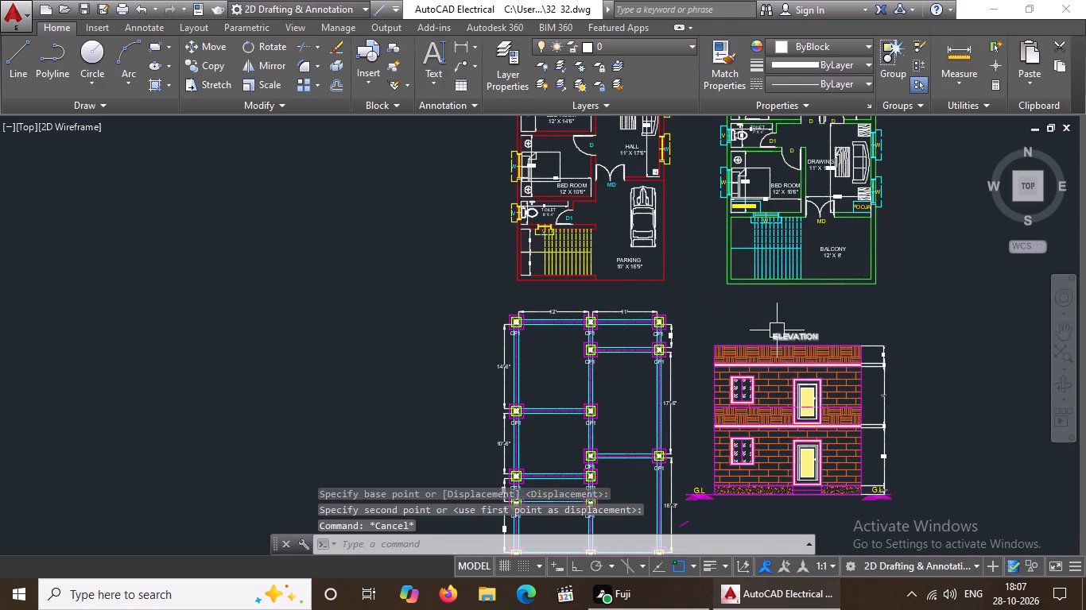
{"action": "left_click", "coordinate": [783, 330]}
{"action": "left_click", "coordinate": [214, 66]}
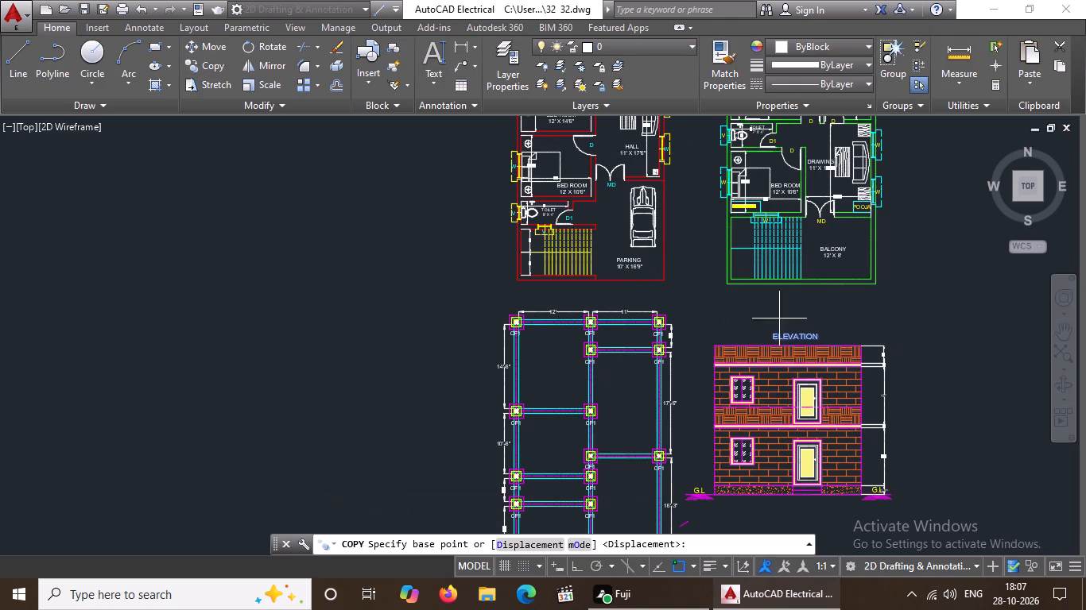
{"action": "left_click", "coordinate": [798, 334]}
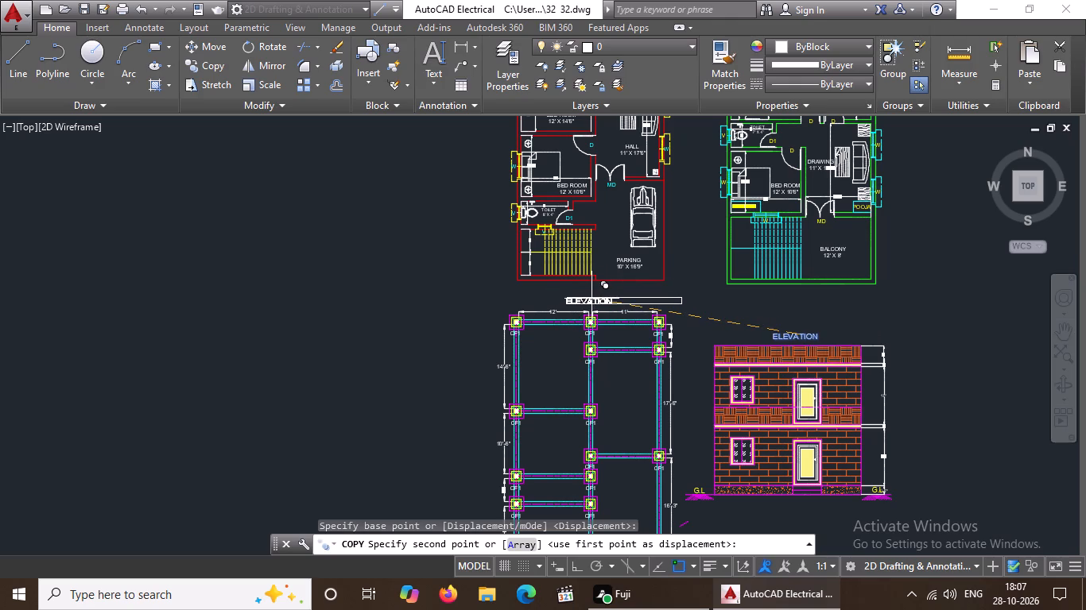
{"action": "left_click", "coordinate": [591, 301]}
{"action": "key", "text": "Escape"}
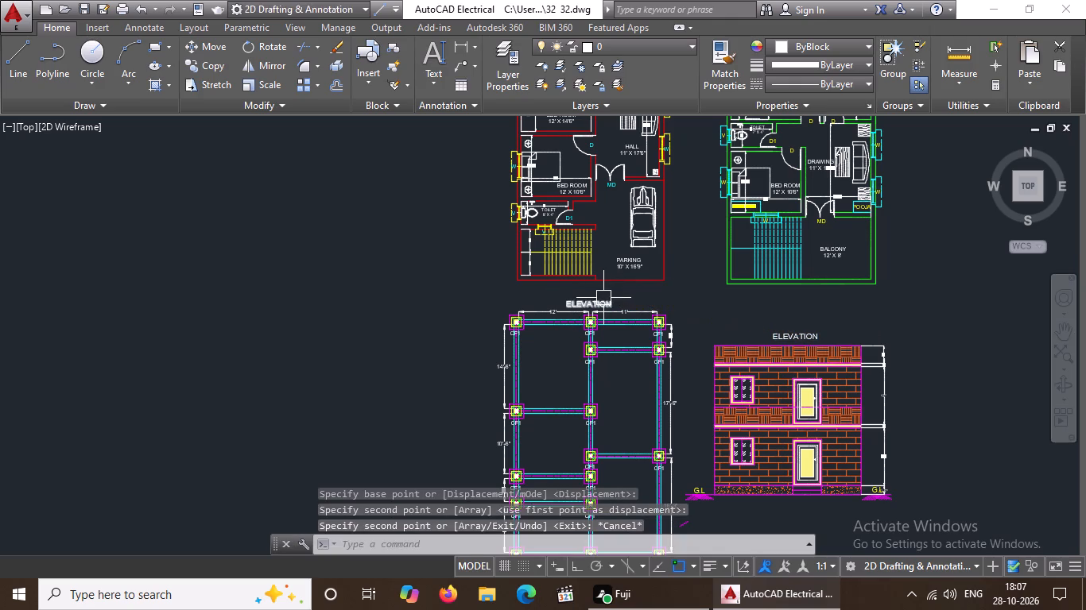
Change the text of the copied title above the footing layout to COLUMN FOOTING PLAN.
{"action": "double_click", "coordinate": [605, 303]}
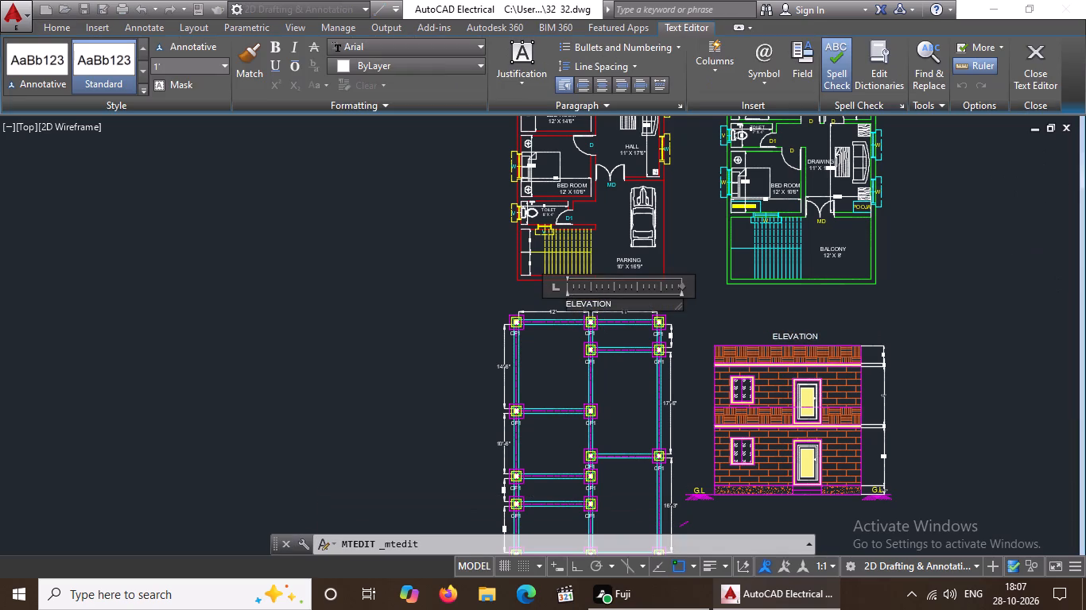
{"action": "left_click", "coordinate": [620, 303]}
{"action": "key", "text": "BackSpace"}
{"action": "key", "text": "BackSpace"}
{"action": "key", "text": "BackSpace"}
{"action": "key", "text": "BackSpace"}
{"action": "key", "text": "BackSpace"}
{"action": "key", "text": "BackSpace"}
{"action": "key", "text": "BackSpace"}
{"action": "key", "text": "BackSpace"}
{"action": "key", "text": "BackSpace"}
{"action": "key", "text": "BackSpace"}
{"action": "key", "text": "BackSpace"}
{"action": "key", "text": "BackSpace"}
{"action": "key", "text": "BackSpace"}
{"action": "key", "text": "BackSpace"}
{"action": "key", "text": "BackSpace"}
{"action": "type", "text": "COLUMN"}
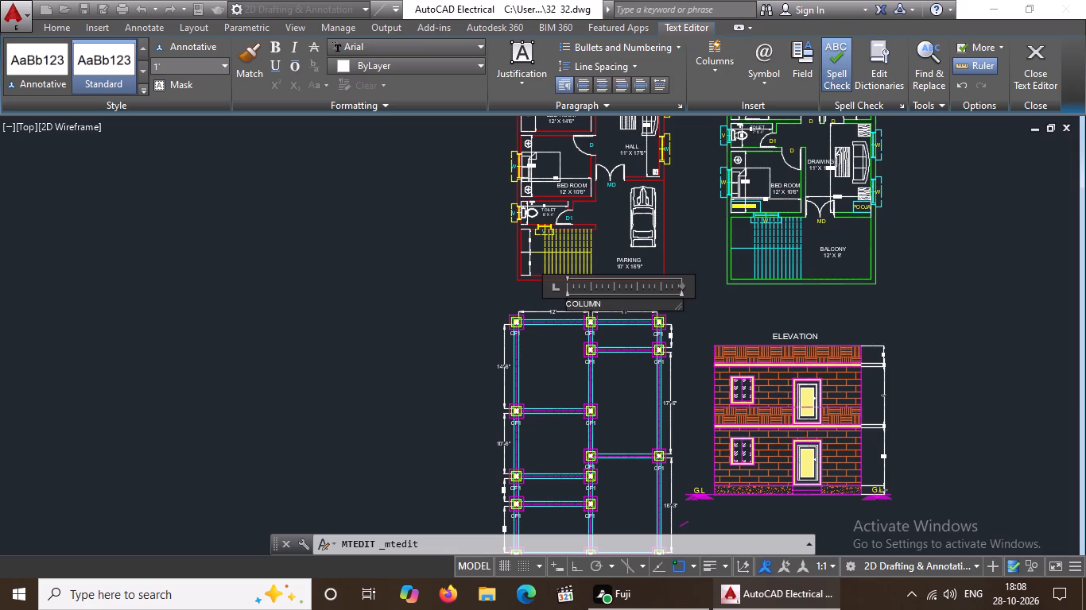
{"action": "key", "text": "space"}
{"action": "type", "text": "FOOTING"}
{"action": "key", "text": "space"}
{"action": "type", "text": "PLAN"}
{"action": "left_click", "coordinate": [703, 310]}
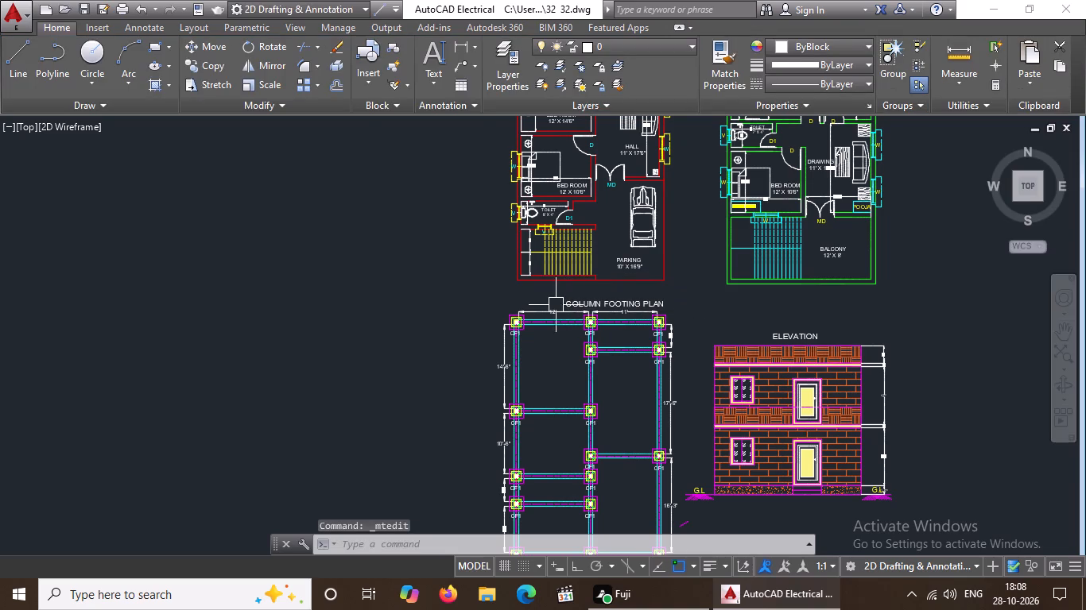
Shift the COLUMN FOOTING PLAN title left so it sits centred above the footing layout's top dimensions.
{"action": "scroll", "coordinate": [612, 310], "scroll_direction": "up", "scroll_amount": 2}
{"action": "left_click", "coordinate": [597, 295]}
{"action": "left_click", "coordinate": [500, 283]}
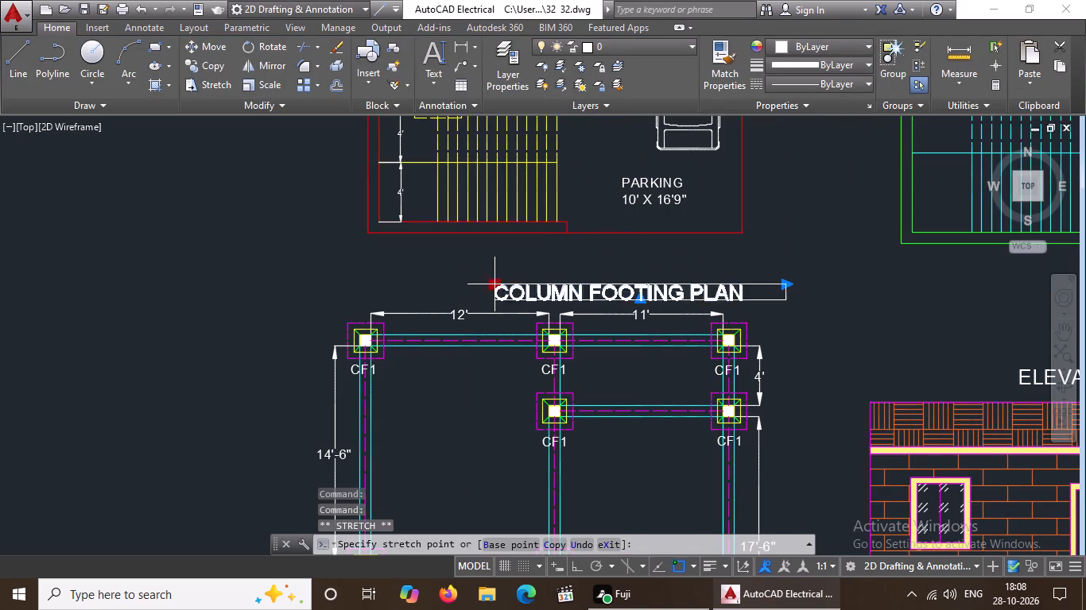
{"action": "left_click", "coordinate": [426, 281]}
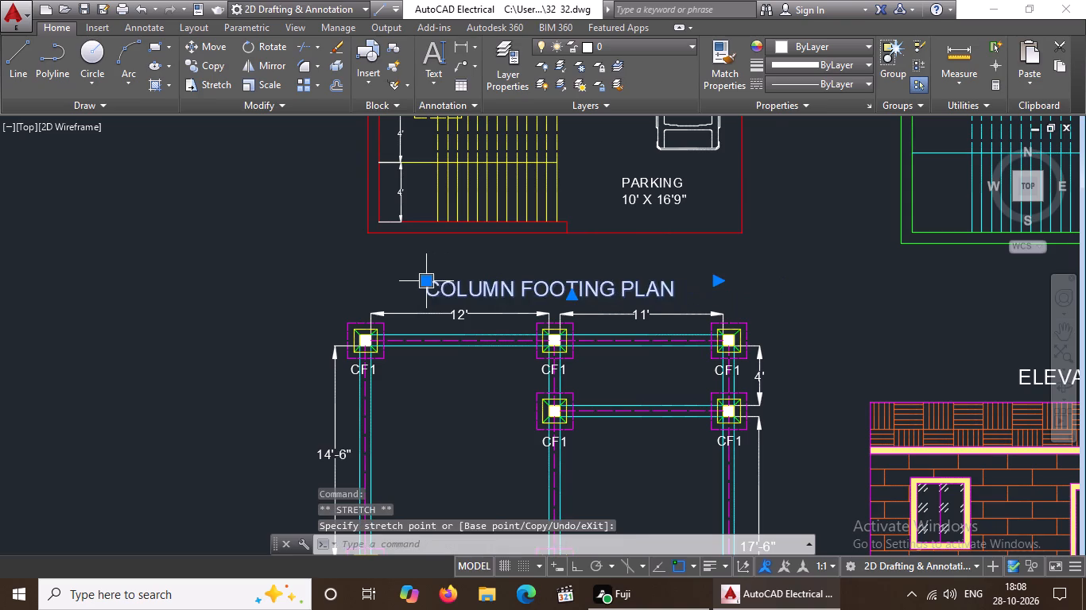
Examine the elevation and its vertical height dimensions beside the footing layout.
{"action": "scroll", "coordinate": [449, 275], "scroll_direction": "down", "scroll_amount": 3}
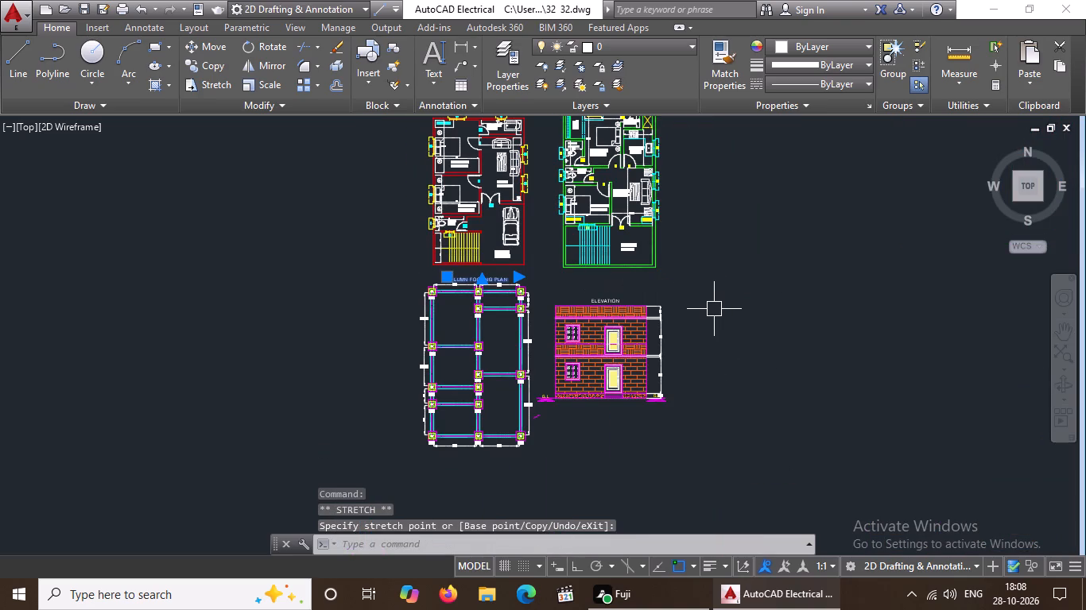
{"action": "key", "text": "Escape"}
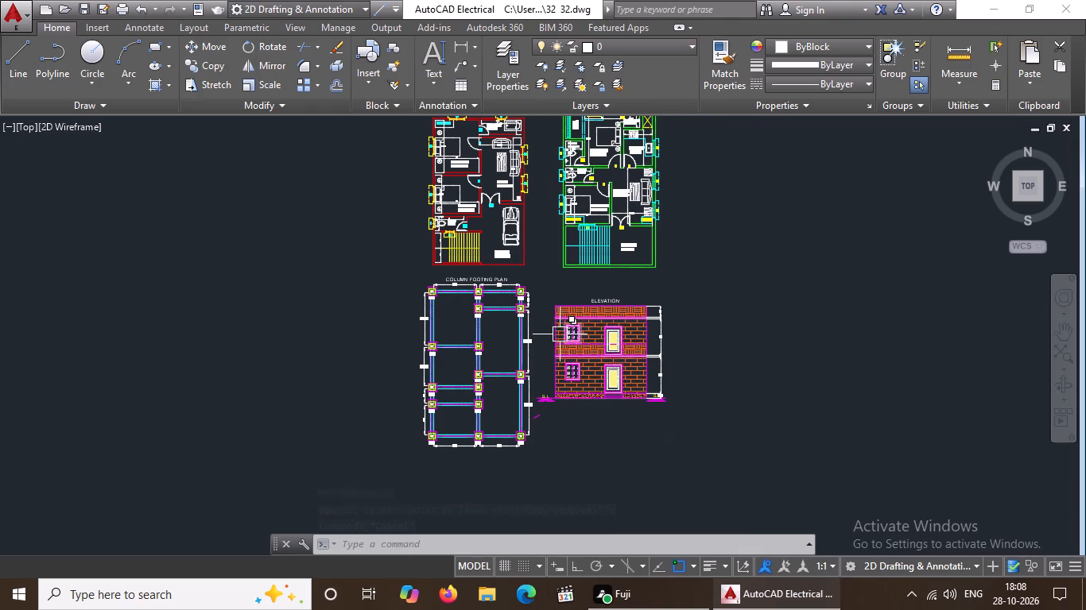
{"action": "scroll", "coordinate": [560, 334], "scroll_direction": "up", "scroll_amount": 2}
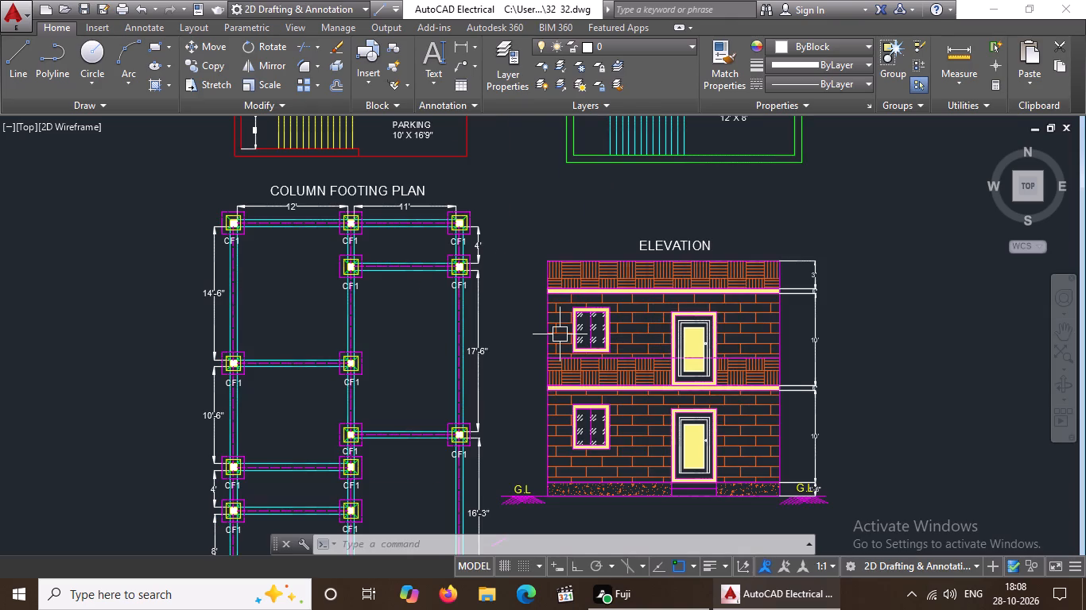
{"action": "scroll", "coordinate": [562, 334], "scroll_direction": "down", "scroll_amount": 1}
{"action": "scroll", "coordinate": [723, 320], "scroll_direction": "up", "scroll_amount": 4}
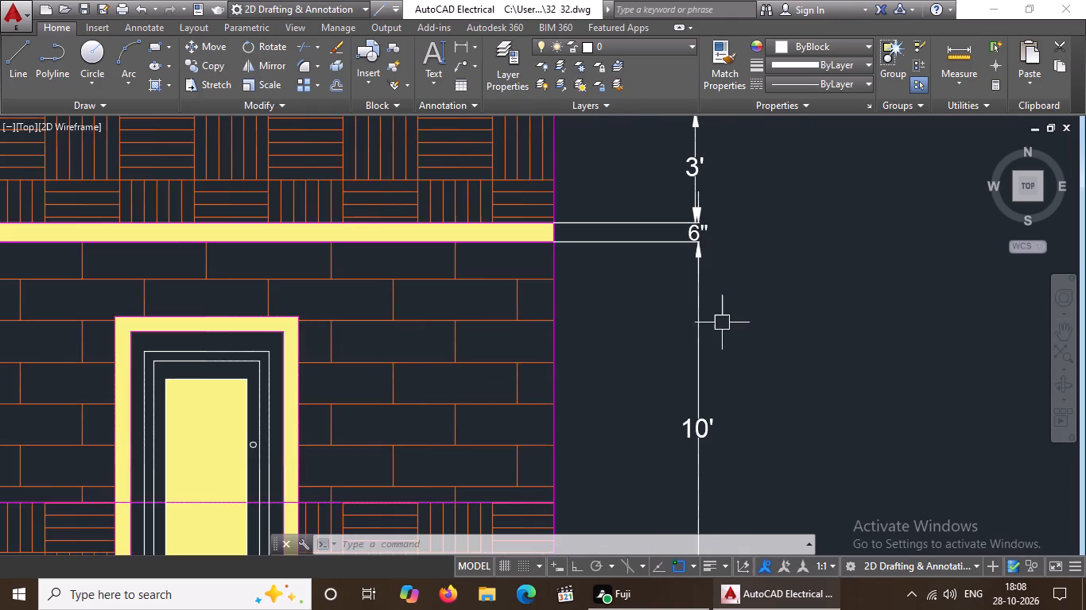
{"action": "scroll", "coordinate": [700, 325], "scroll_direction": "down", "scroll_amount": 4}
{"action": "scroll", "coordinate": [709, 419], "scroll_direction": "up", "scroll_amount": 2}
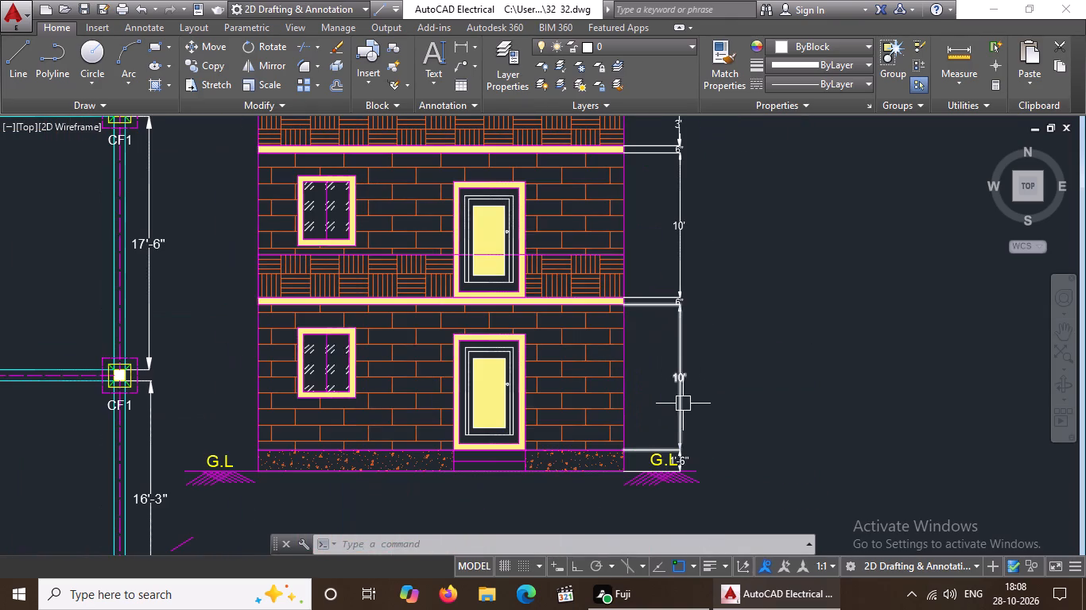
{"action": "scroll", "coordinate": [678, 379], "scroll_direction": "up", "scroll_amount": 3}
{"action": "left_click", "coordinate": [679, 377]}
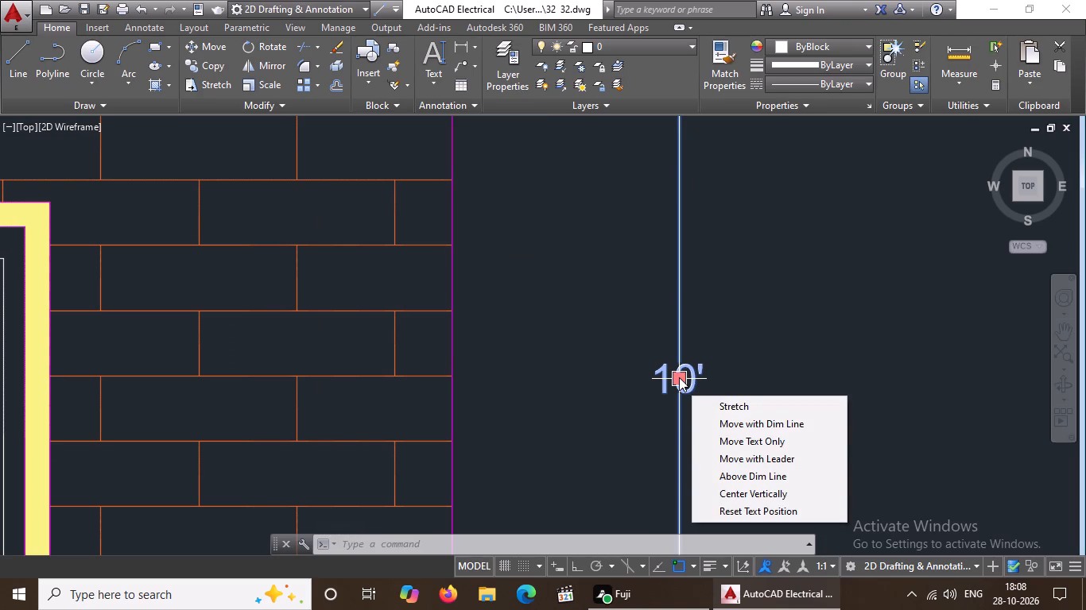
{"action": "scroll", "coordinate": [739, 362], "scroll_direction": "down", "scroll_amount": 3}
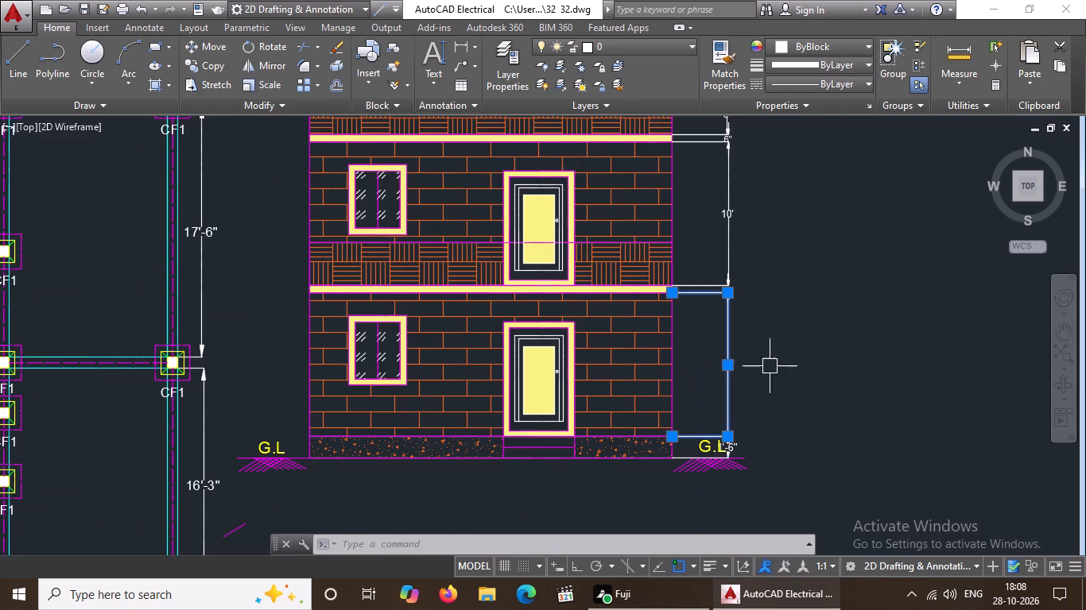
{"action": "scroll", "coordinate": [763, 397], "scroll_direction": "up", "scroll_amount": 3}
{"action": "scroll", "coordinate": [764, 395], "scroll_direction": "down", "scroll_amount": 3}
{"action": "key", "text": "Escape"}
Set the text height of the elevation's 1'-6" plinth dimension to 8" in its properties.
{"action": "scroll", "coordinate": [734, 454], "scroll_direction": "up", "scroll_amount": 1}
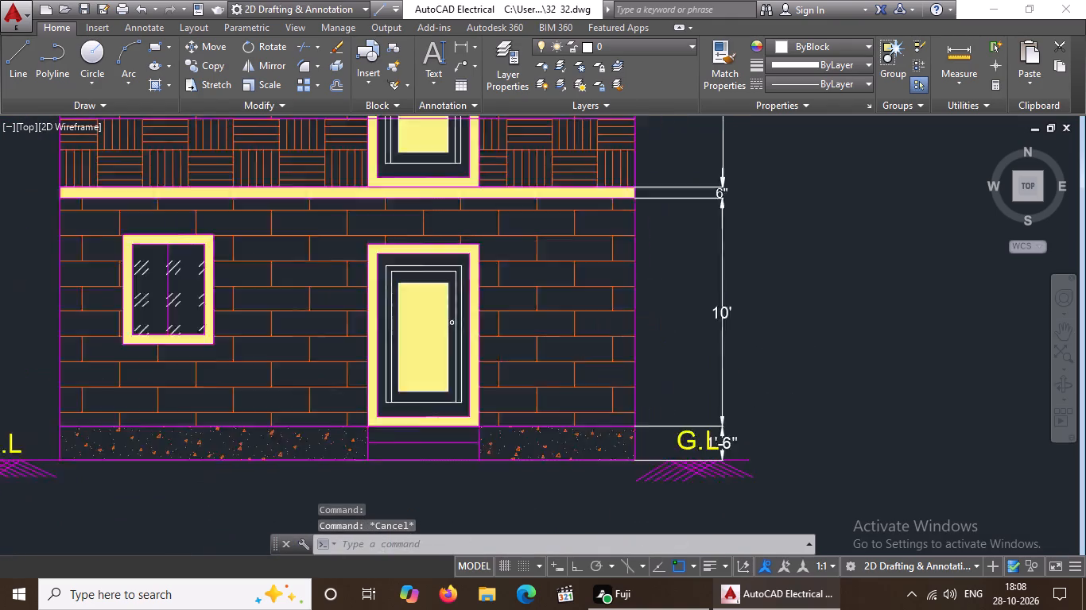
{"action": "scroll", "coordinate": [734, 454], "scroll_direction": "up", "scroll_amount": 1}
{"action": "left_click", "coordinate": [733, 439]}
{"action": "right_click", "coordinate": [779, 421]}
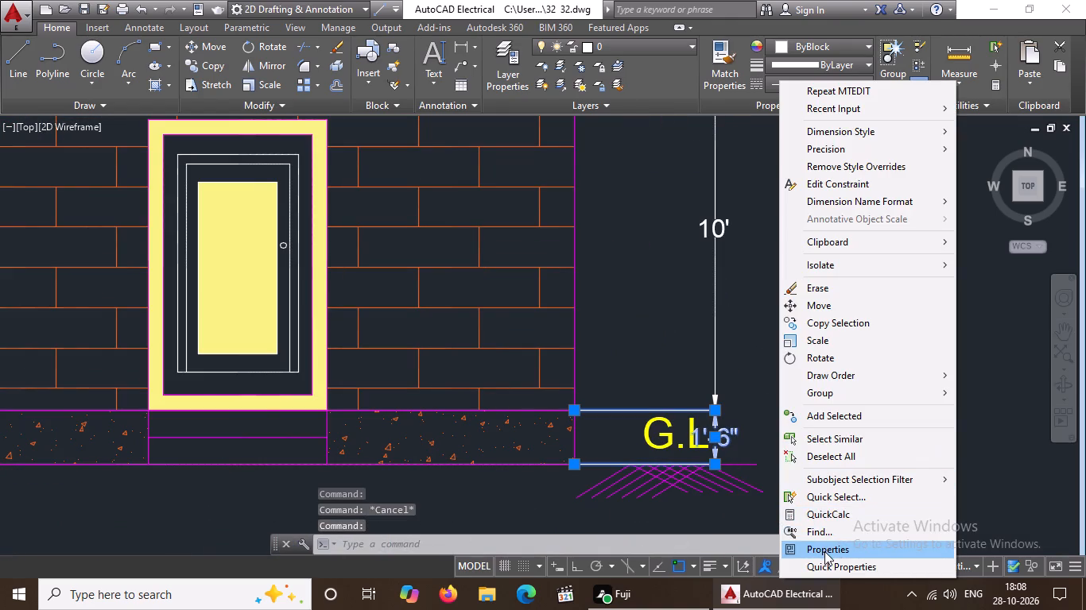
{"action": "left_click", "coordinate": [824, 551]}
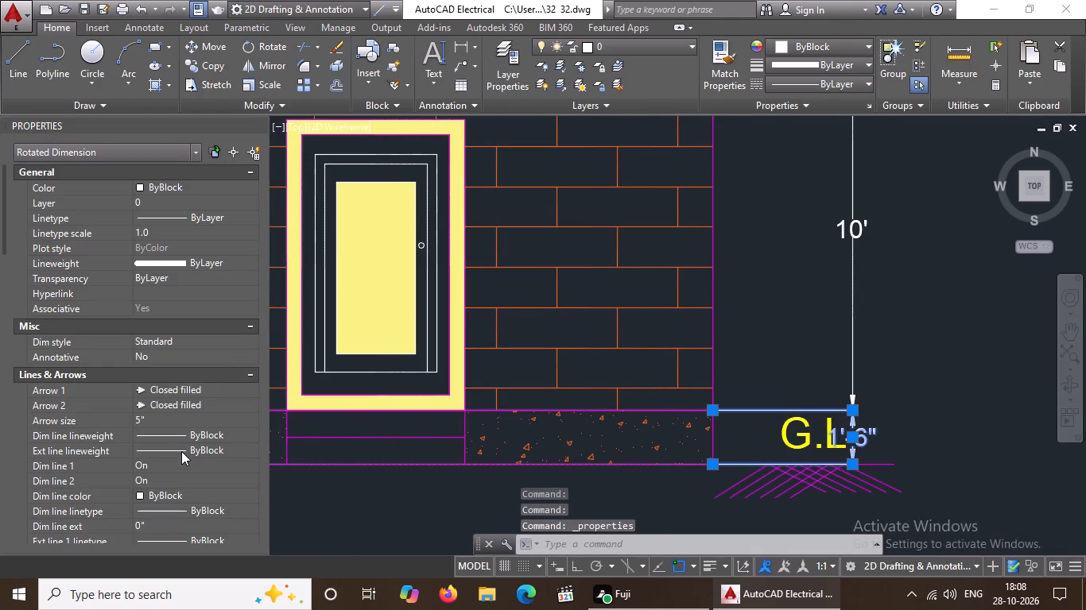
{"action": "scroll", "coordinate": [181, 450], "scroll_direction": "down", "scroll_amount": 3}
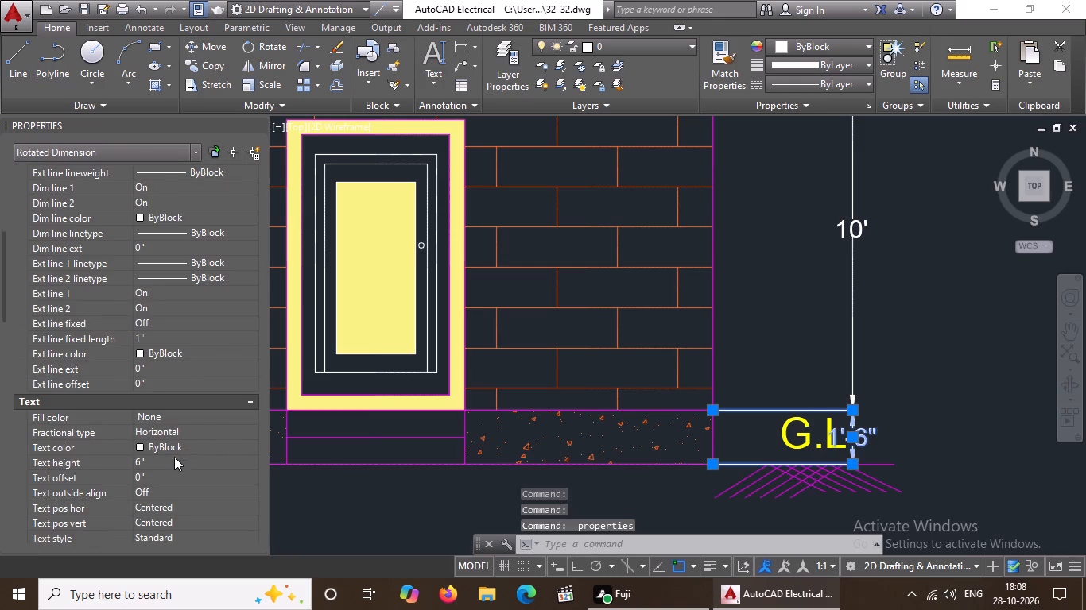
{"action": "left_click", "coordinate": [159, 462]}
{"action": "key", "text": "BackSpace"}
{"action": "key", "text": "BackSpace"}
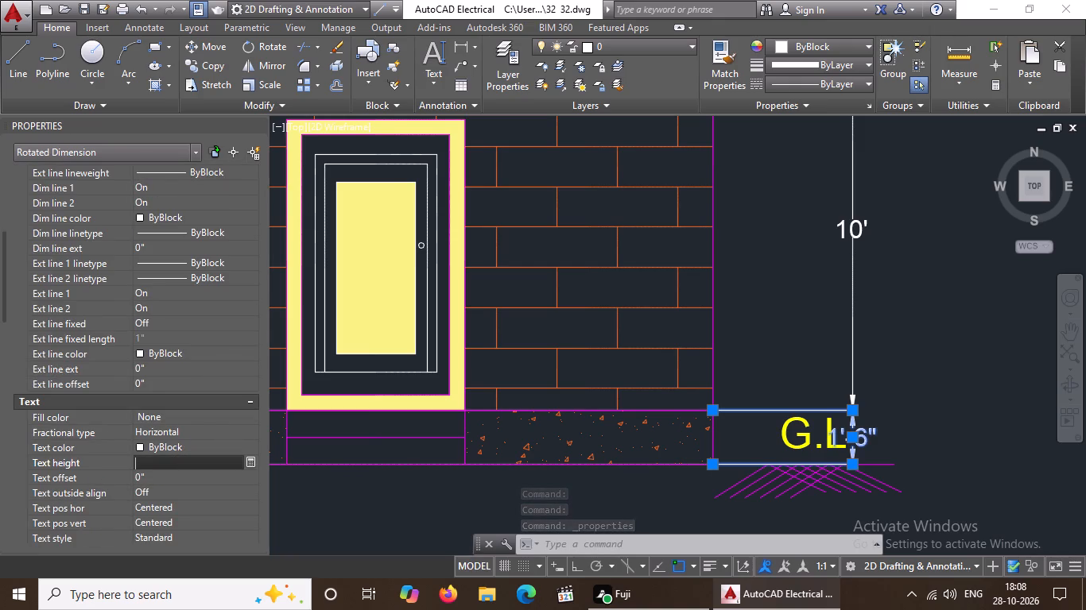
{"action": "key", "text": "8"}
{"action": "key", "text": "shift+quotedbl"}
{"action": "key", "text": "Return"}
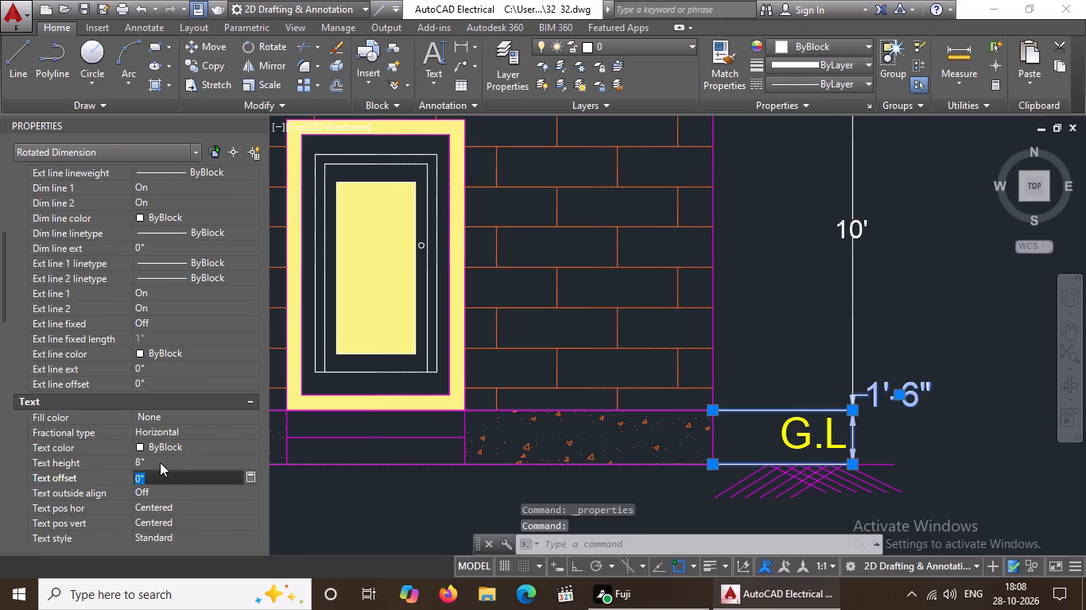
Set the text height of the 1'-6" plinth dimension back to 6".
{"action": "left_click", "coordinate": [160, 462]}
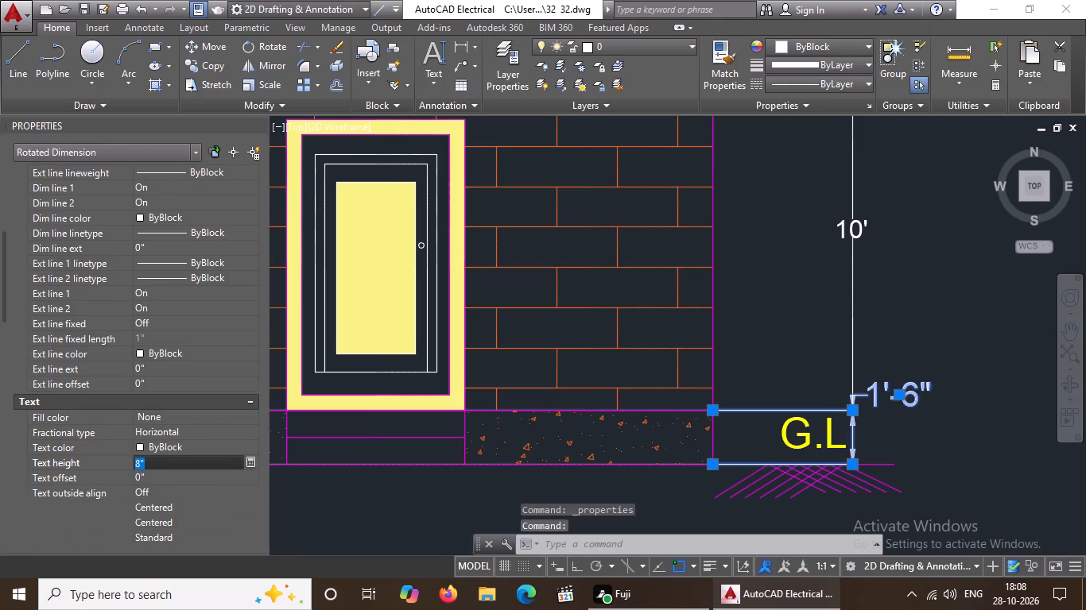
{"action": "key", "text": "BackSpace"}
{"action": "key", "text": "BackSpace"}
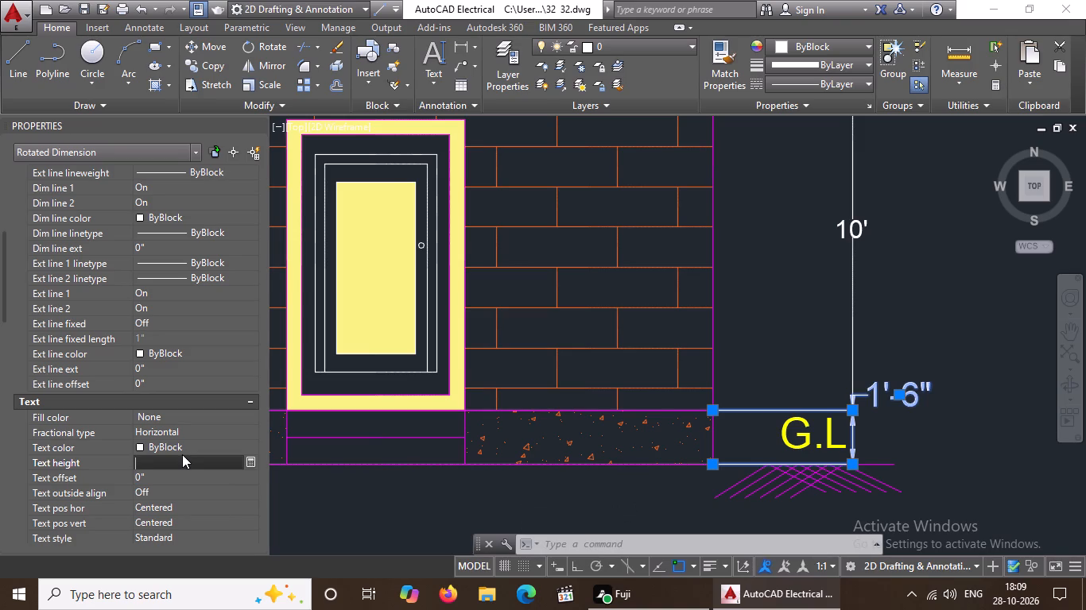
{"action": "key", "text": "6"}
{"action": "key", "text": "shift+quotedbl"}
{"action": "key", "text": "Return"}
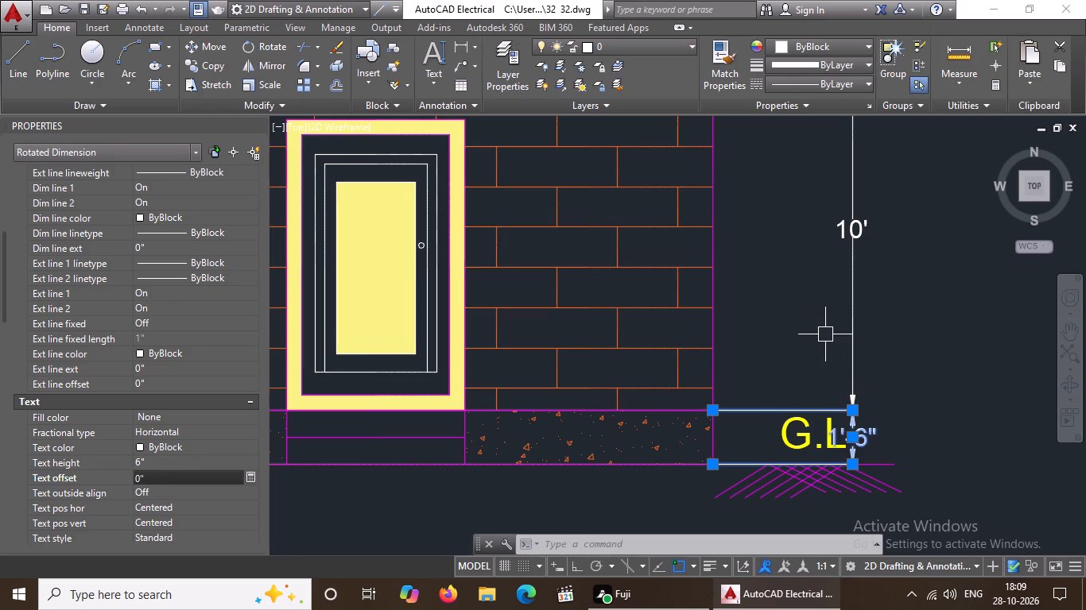
Set the text height of the elevation's ground-floor 10' height dimension to 8".
{"action": "scroll", "coordinate": [828, 334], "scroll_direction": "down", "scroll_amount": 2}
{"action": "left_click", "coordinate": [842, 299]}
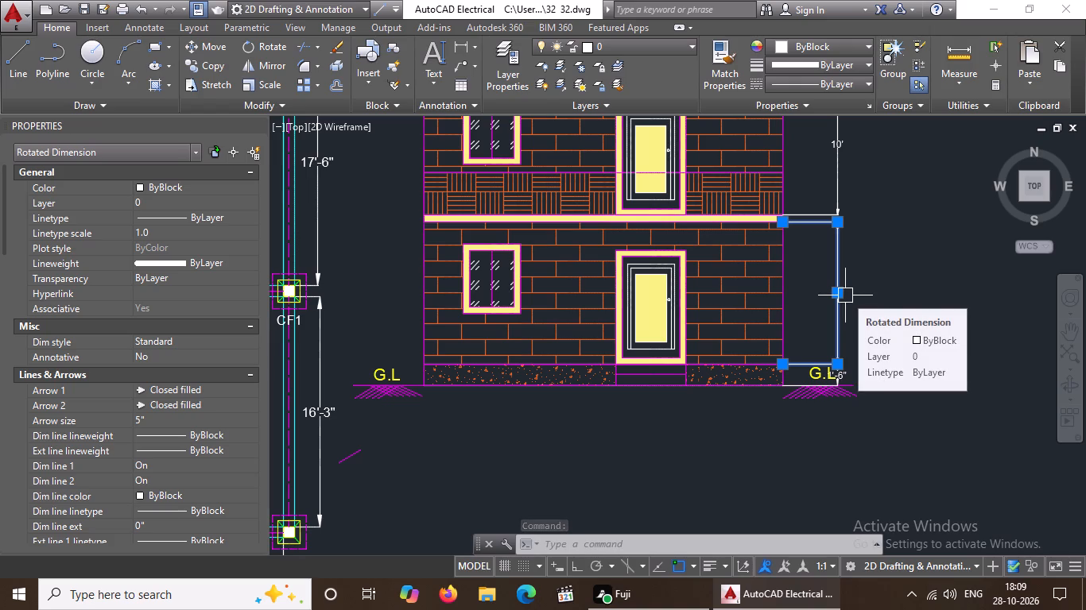
{"action": "scroll", "coordinate": [219, 412], "scroll_direction": "down", "scroll_amount": 1}
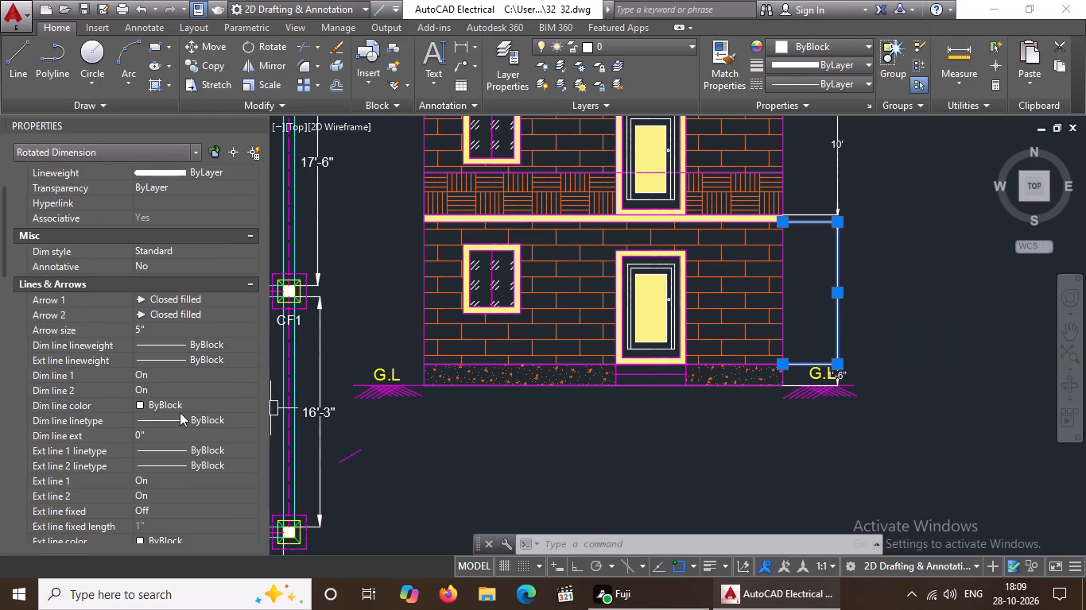
{"action": "scroll", "coordinate": [154, 373], "scroll_direction": "down", "scroll_amount": 2}
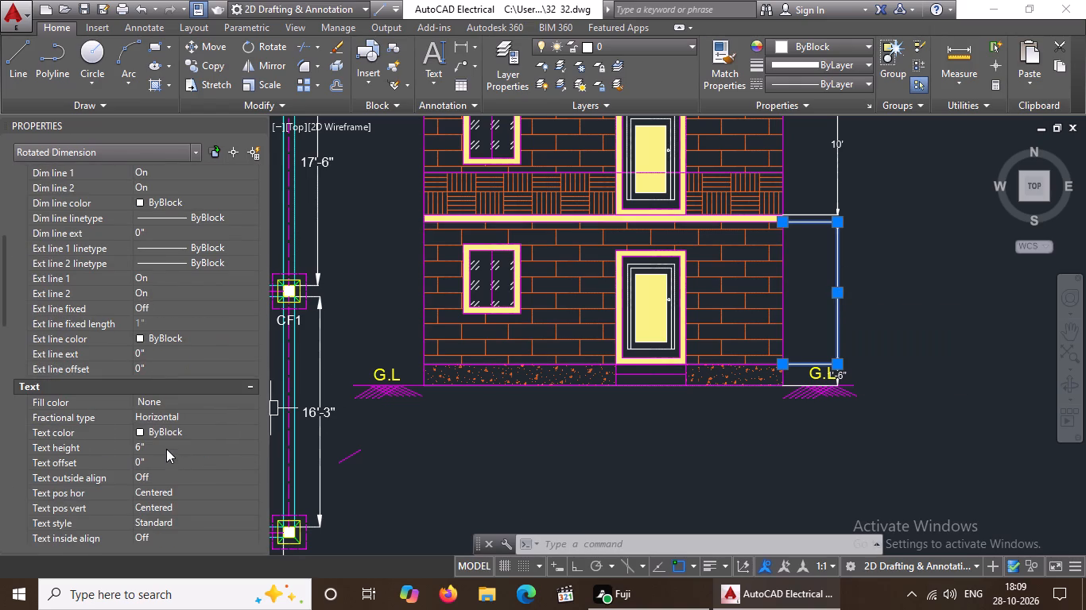
{"action": "left_click", "coordinate": [167, 447]}
{"action": "key", "text": "BackSpace"}
{"action": "key", "text": "BackSpace"}
{"action": "key", "text": "8"}
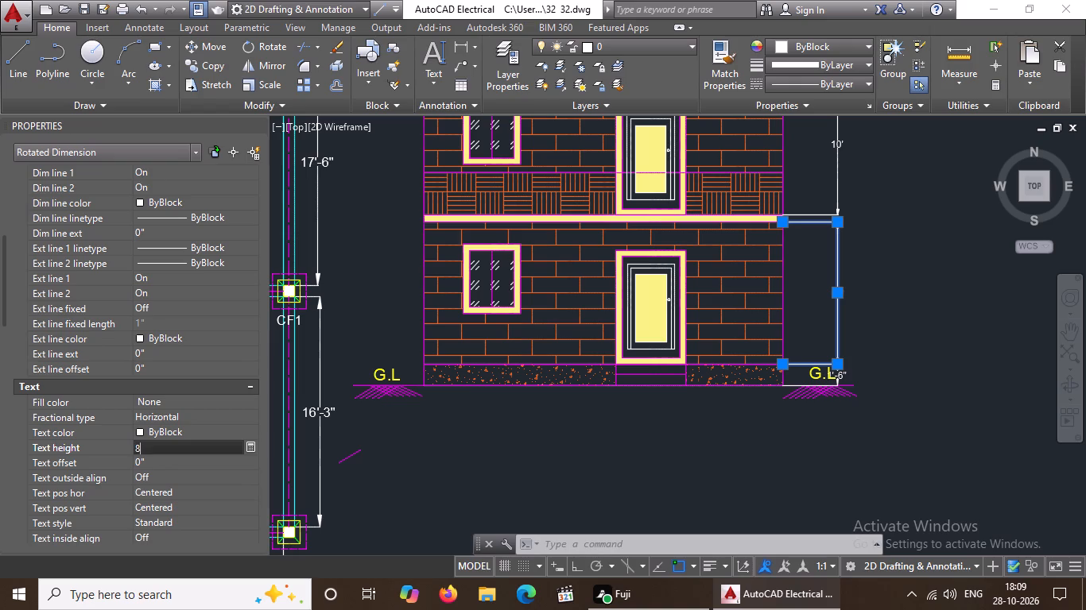
{"action": "key", "text": "shift+quotedbl"}
{"action": "key", "text": "Return"}
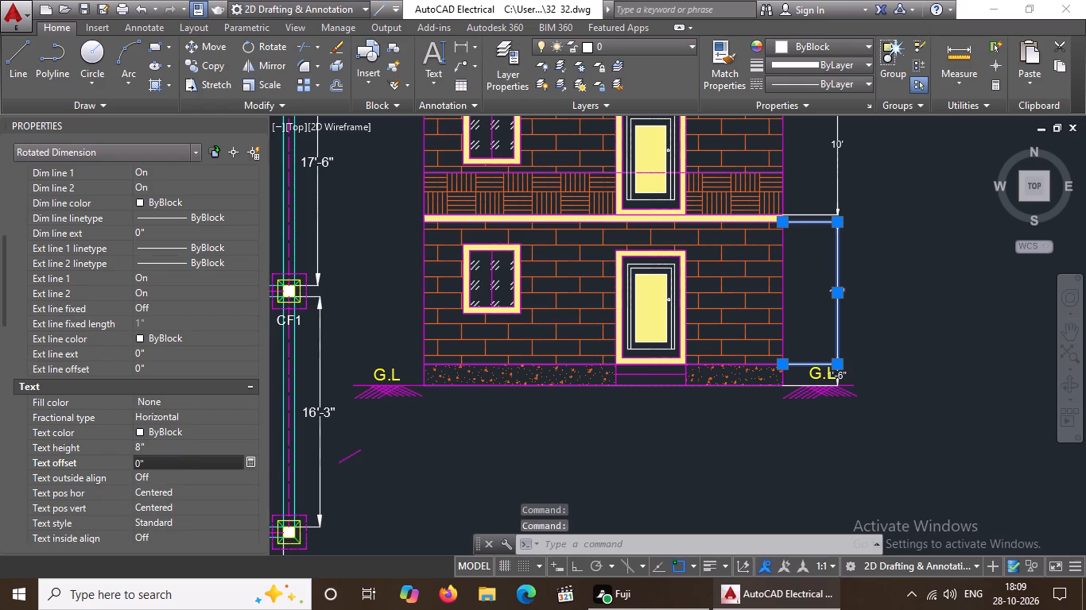
Set the text height of the elevation's upper-floor 10' height dimension to 8".
{"action": "scroll", "coordinate": [487, 406], "scroll_direction": "down", "scroll_amount": 2}
{"action": "scroll", "coordinate": [628, 307], "scroll_direction": "up", "scroll_amount": 5}
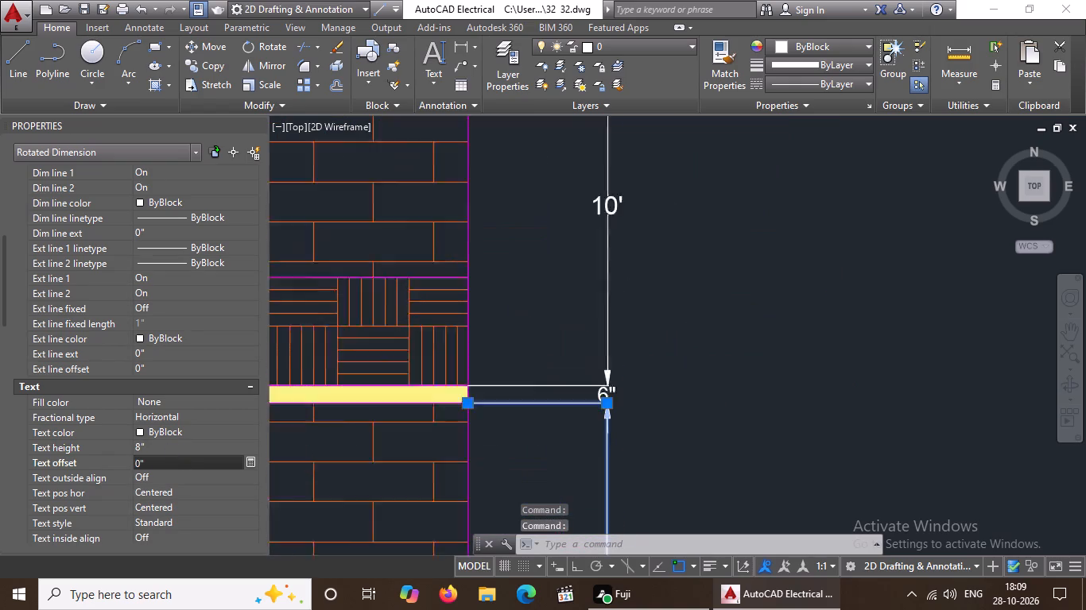
{"action": "left_click", "coordinate": [607, 372]}
{"action": "scroll", "coordinate": [188, 442], "scroll_direction": "down", "scroll_amount": 3}
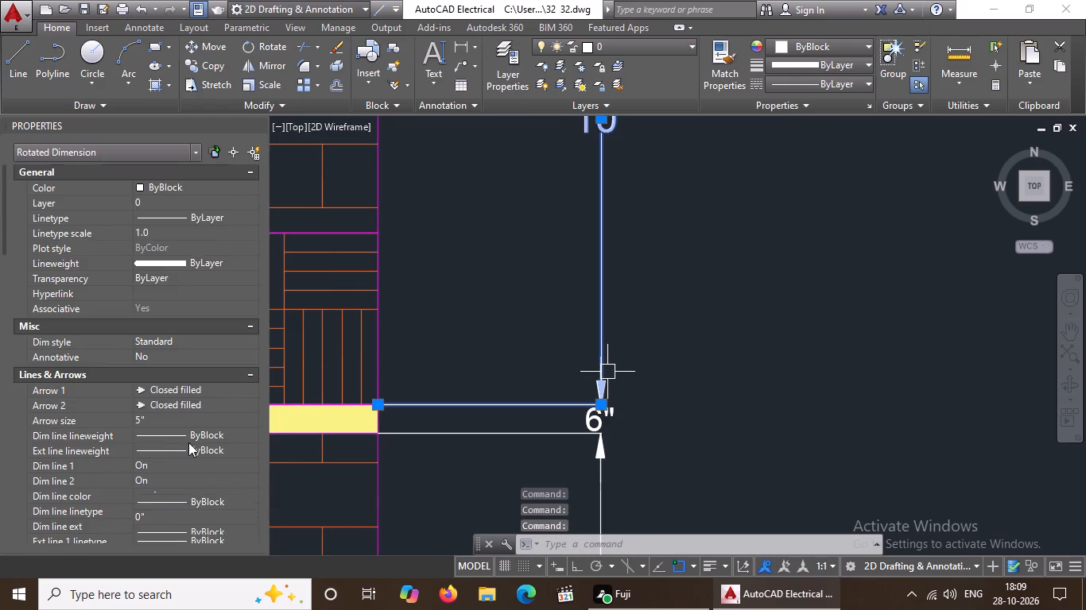
{"action": "left_click", "coordinate": [159, 457]}
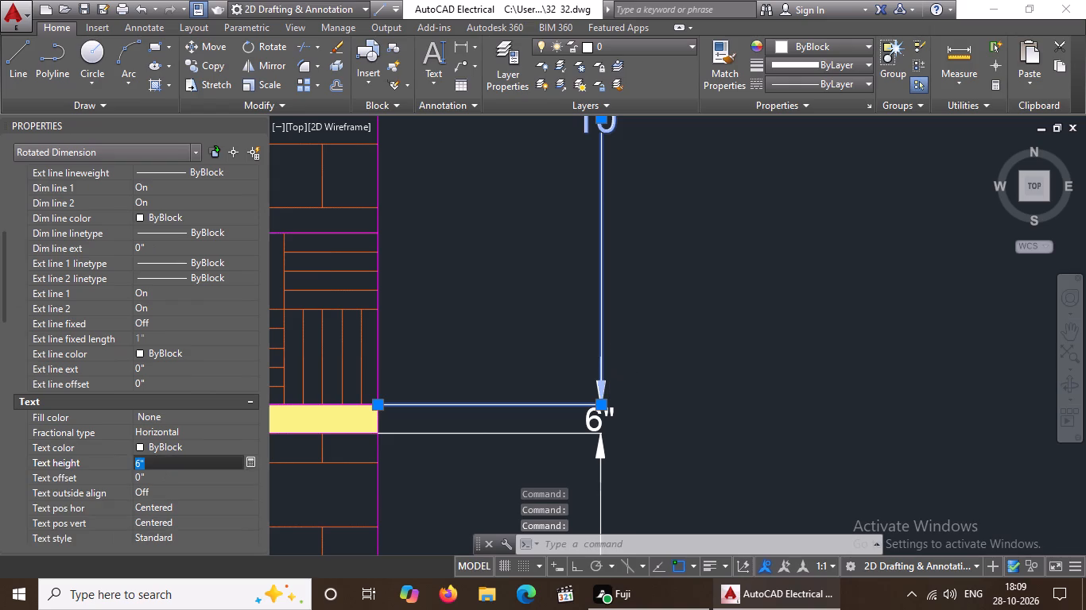
{"action": "key", "text": "BackSpace"}
{"action": "key", "text": "BackSpace"}
{"action": "key", "text": "8"}
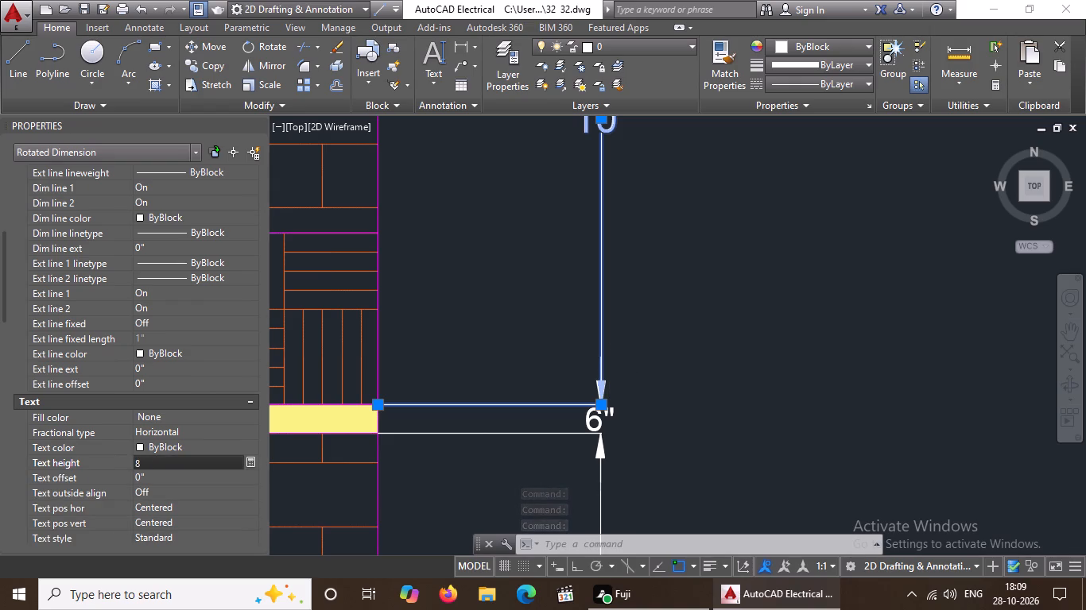
{"action": "key", "text": "shift+quotedbl"}
{"action": "key", "text": "Return"}
Set the text height of the 3' parapet dimension at the top of the elevation to 8" and deselect it.
{"action": "scroll", "coordinate": [273, 380], "scroll_direction": "down", "scroll_amount": 4}
{"action": "scroll", "coordinate": [307, 245], "scroll_direction": "up", "scroll_amount": 2}
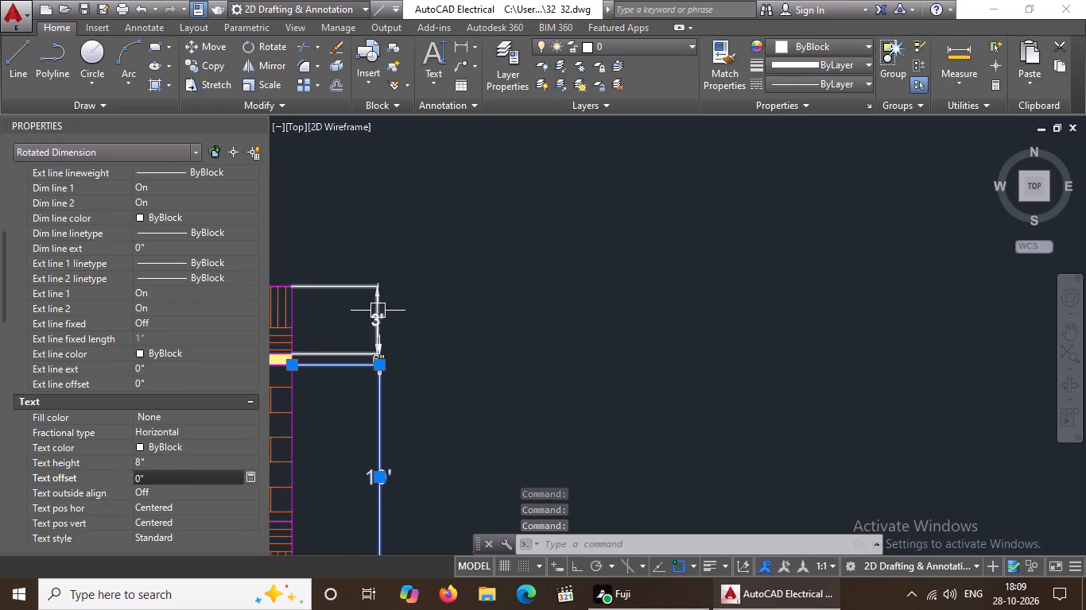
{"action": "left_click", "coordinate": [378, 311]}
{"action": "scroll", "coordinate": [158, 418], "scroll_direction": "down", "scroll_amount": 1}
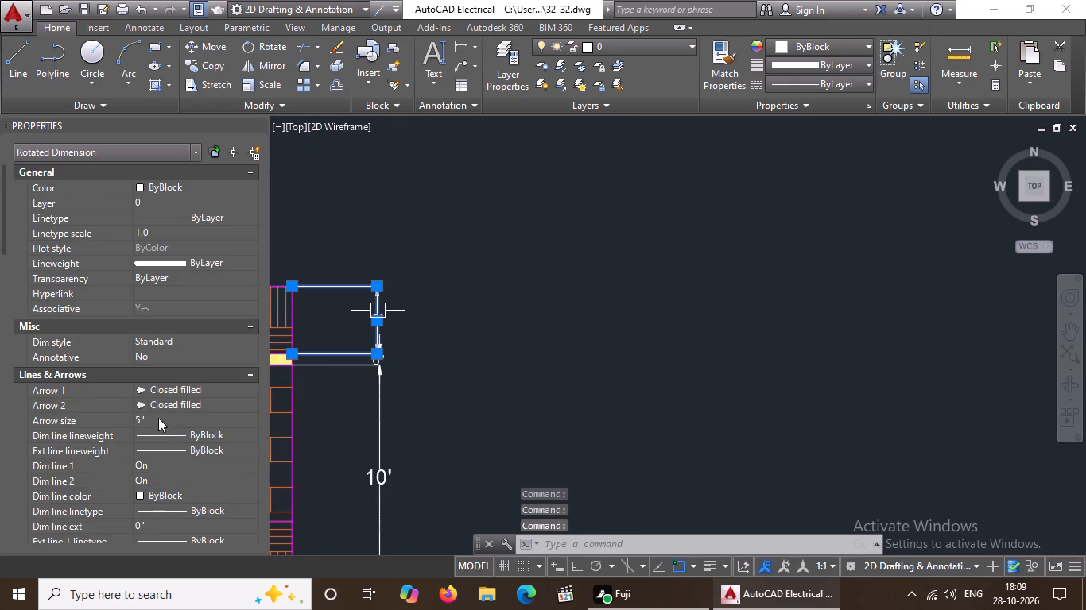
{"action": "scroll", "coordinate": [158, 418], "scroll_direction": "down", "scroll_amount": 3}
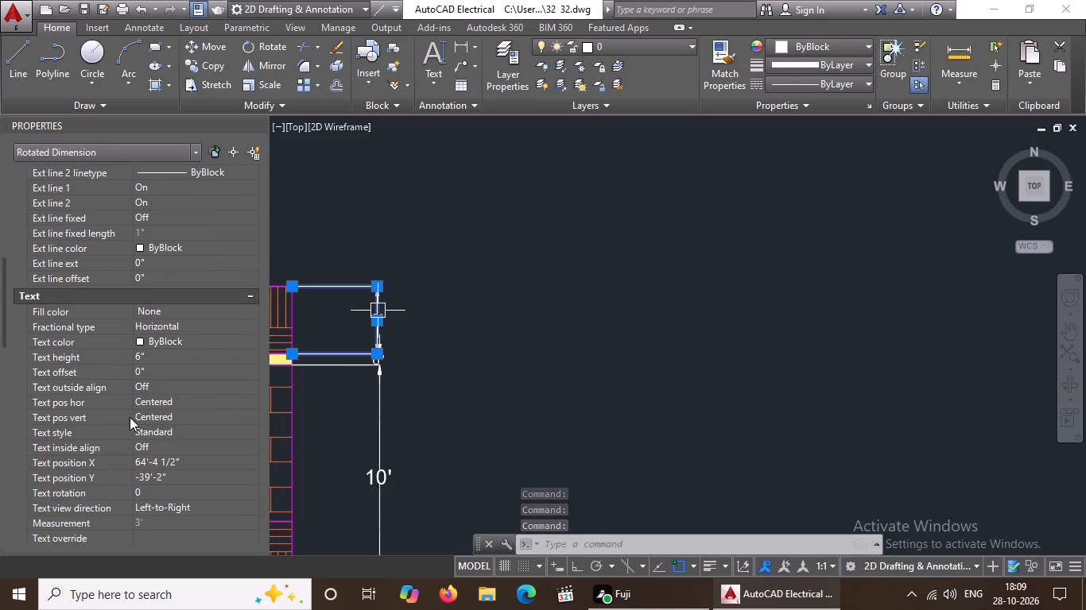
{"action": "left_click", "coordinate": [162, 356]}
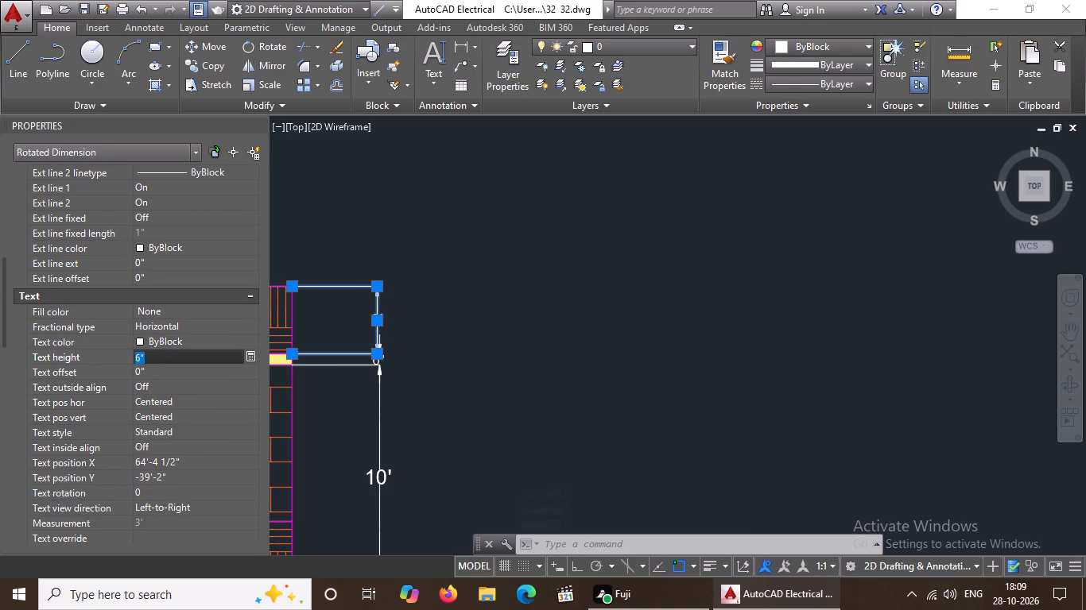
{"action": "key", "text": "BackSpace"}
{"action": "key", "text": "BackSpace"}
{"action": "key", "text": "8"}
{"action": "key", "text": "shift+quotedbl"}
{"action": "key", "text": "Return"}
{"action": "scroll", "coordinate": [589, 335], "scroll_direction": "down", "scroll_amount": 3}
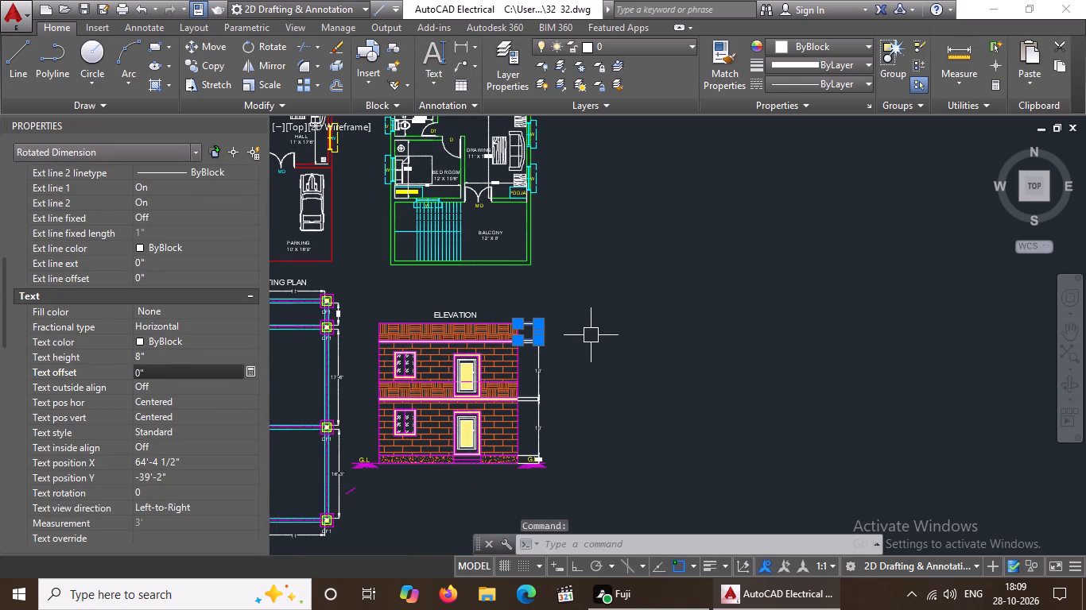
{"action": "key", "text": "Escape"}
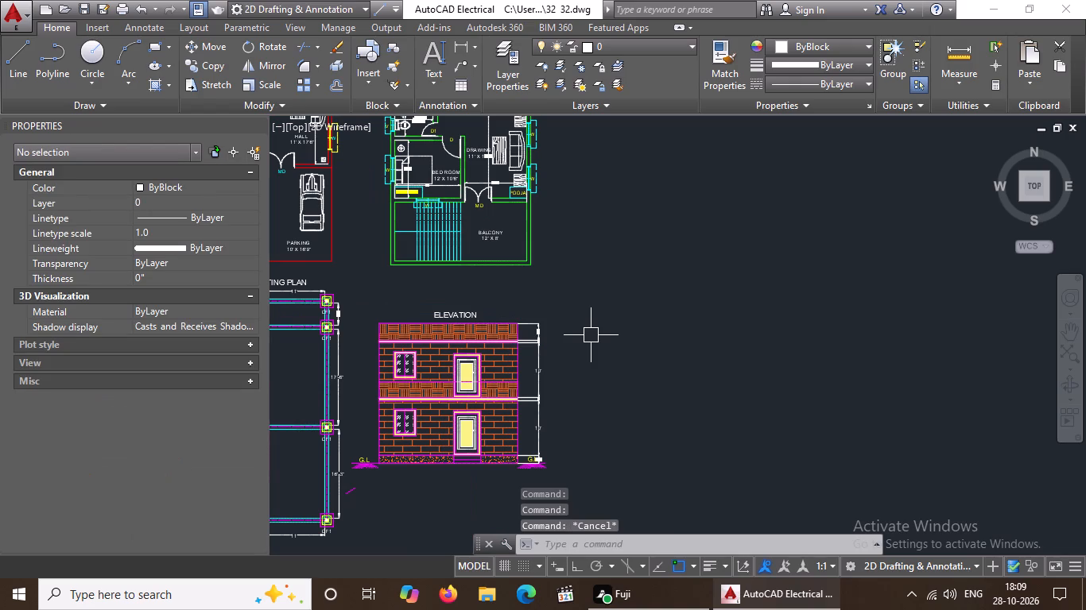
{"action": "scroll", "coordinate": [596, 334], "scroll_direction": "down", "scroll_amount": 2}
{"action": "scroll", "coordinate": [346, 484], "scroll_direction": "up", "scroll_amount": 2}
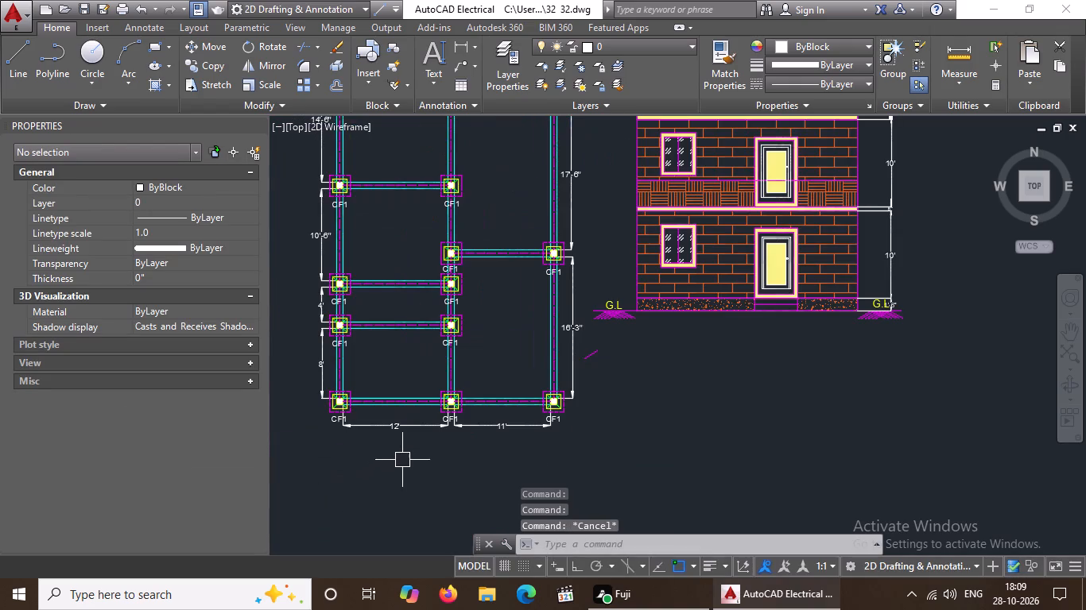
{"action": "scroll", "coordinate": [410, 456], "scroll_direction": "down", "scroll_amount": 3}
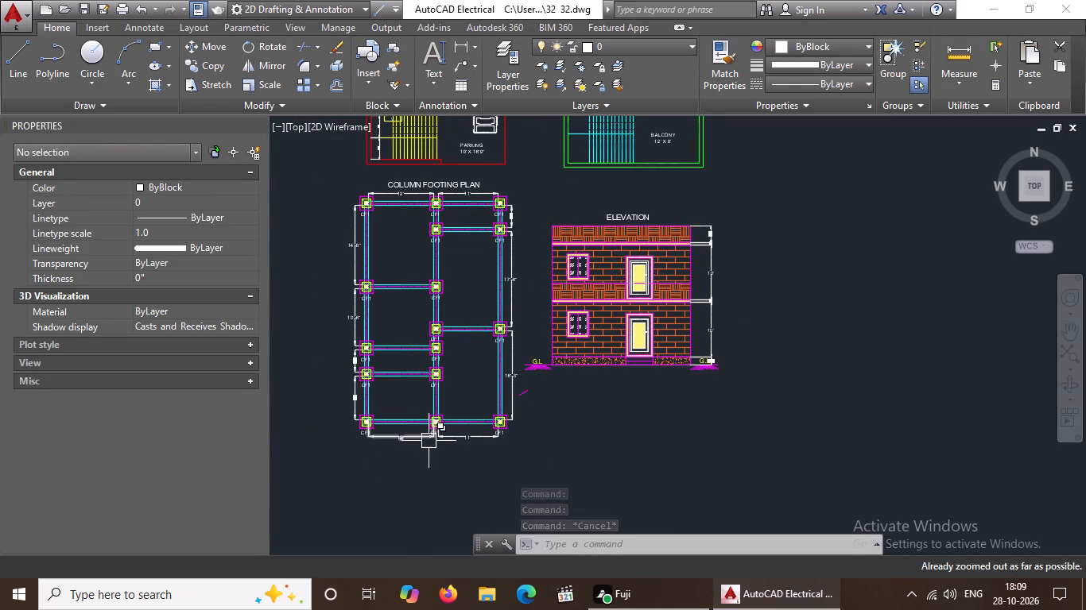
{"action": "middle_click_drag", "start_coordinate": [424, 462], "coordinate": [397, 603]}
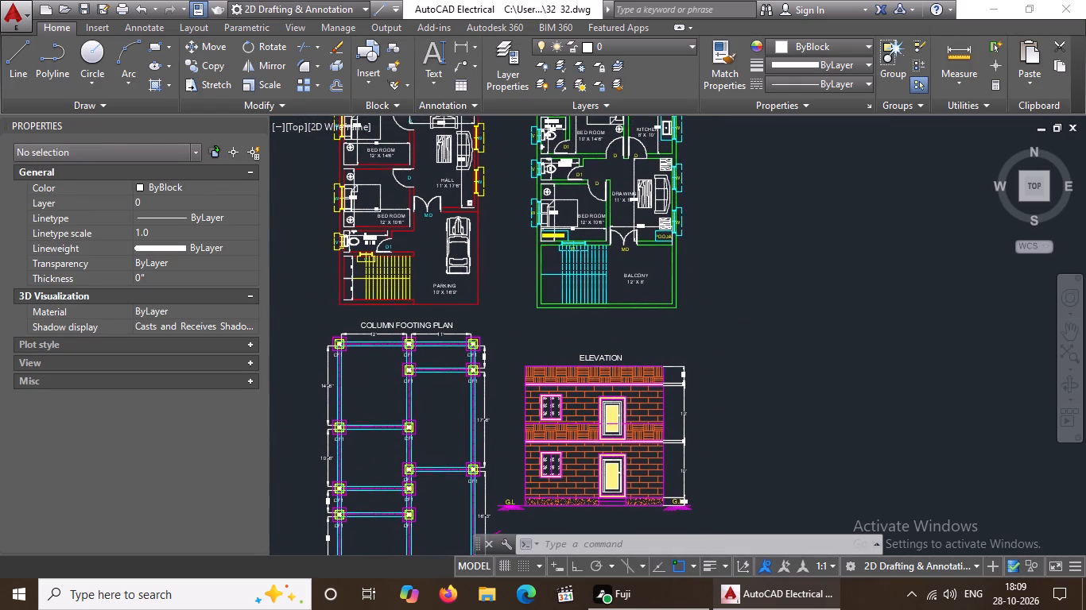
Look over the floor plans, column footing plan and elevation to check the drawing's overall appearance.
{"action": "middle_click_drag", "start_coordinate": [397, 603], "coordinate": [390, 609]}
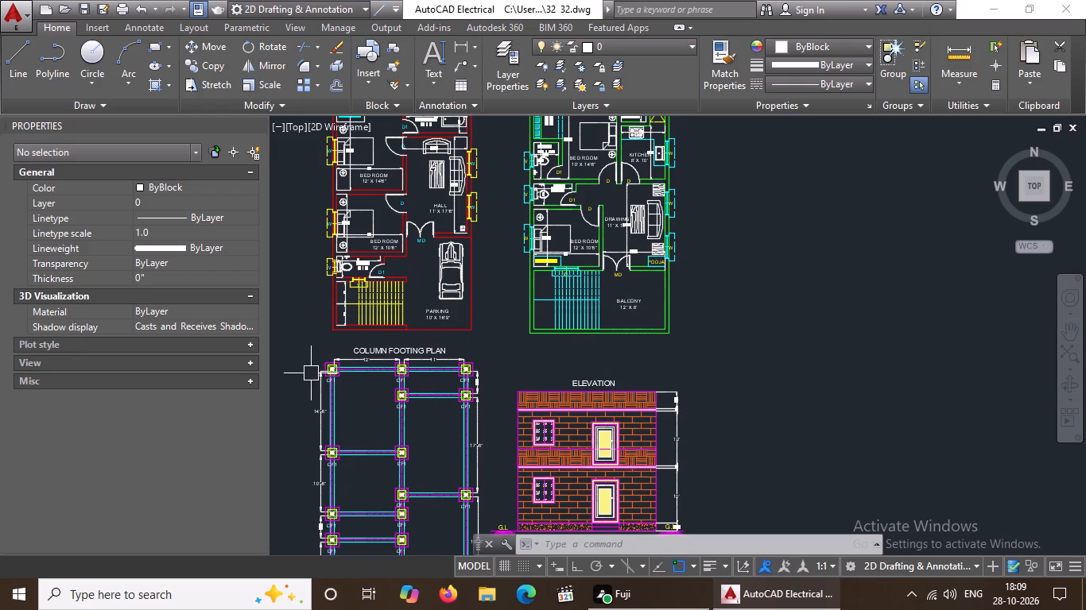
{"action": "scroll", "coordinate": [381, 238], "scroll_direction": "down", "scroll_amount": 2}
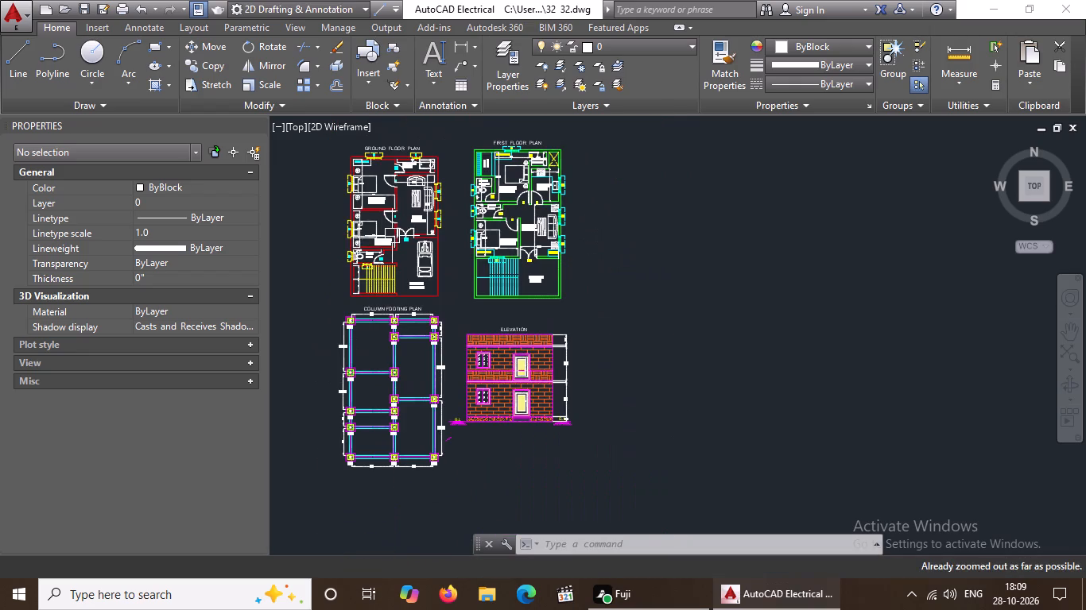
{"action": "scroll", "coordinate": [392, 236], "scroll_direction": "up", "scroll_amount": 1}
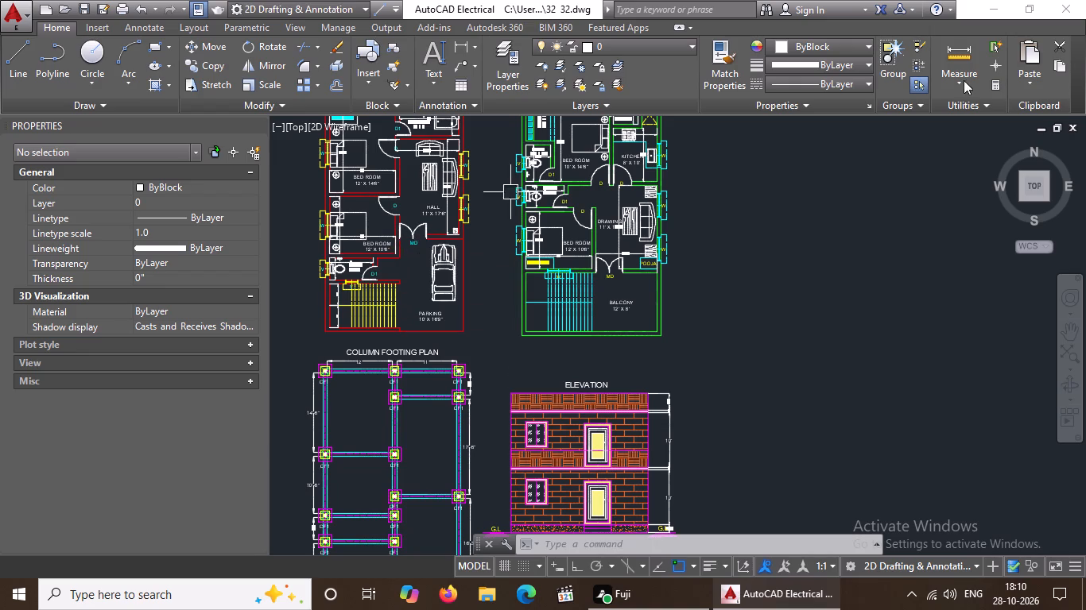
{"action": "scroll", "coordinate": [555, 372], "scroll_direction": "down", "scroll_amount": 4}
{"action": "scroll", "coordinate": [498, 515], "scroll_direction": "up", "scroll_amount": 3}
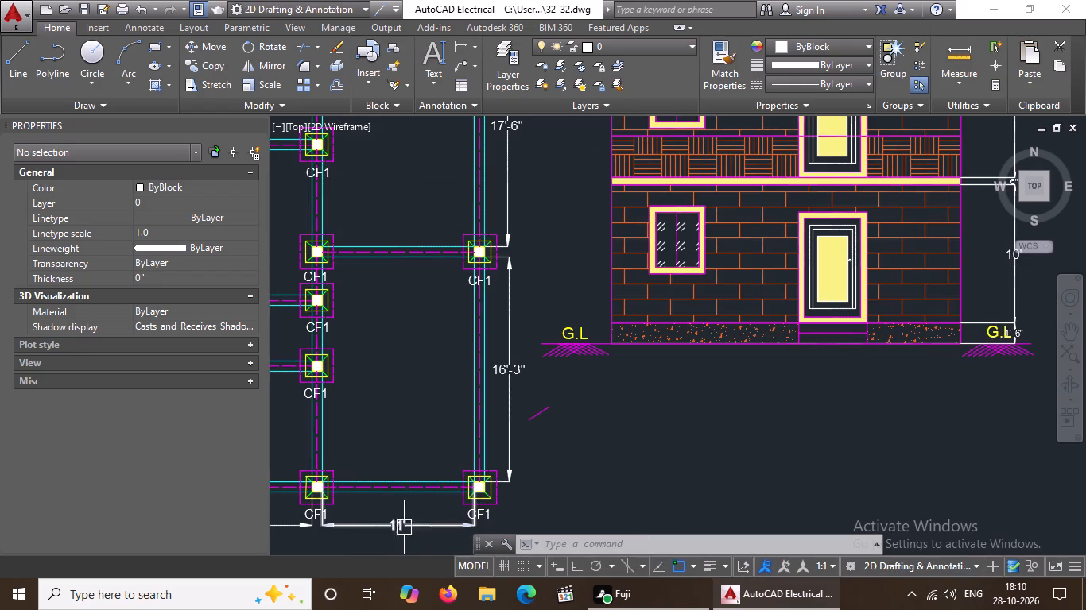
{"action": "scroll", "coordinate": [408, 515], "scroll_direction": "down", "scroll_amount": 3}
{"action": "scroll", "coordinate": [391, 361], "scroll_direction": "up", "scroll_amount": 1}
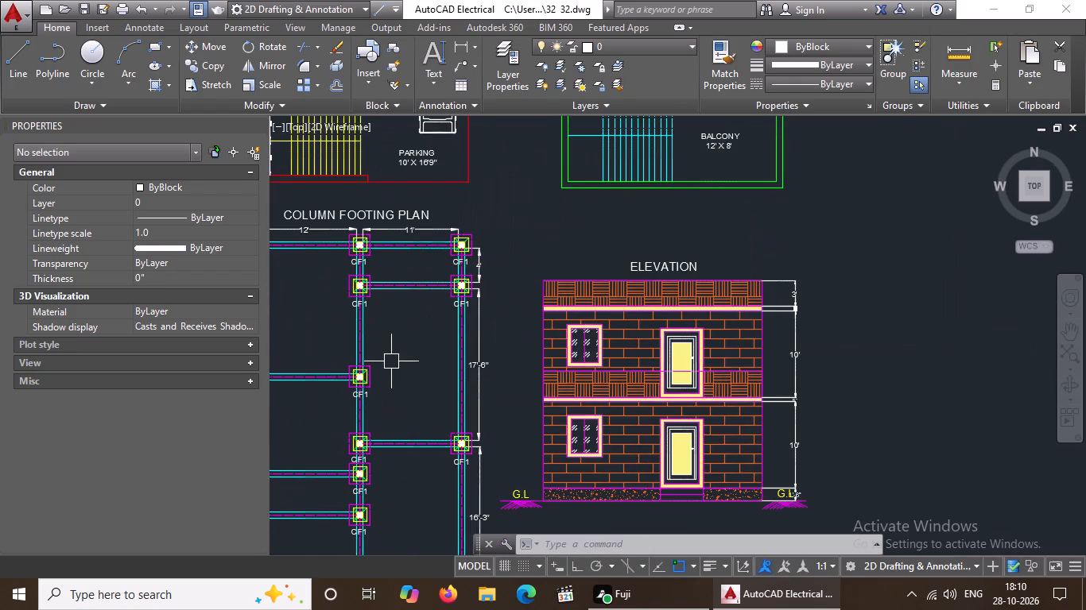
{"action": "scroll", "coordinate": [391, 361], "scroll_direction": "down", "scroll_amount": 1}
Set the colour of the V label on the ground-floor toilet's outer wall to ByBlock and close the Properties palette.
{"action": "scroll", "coordinate": [289, 187], "scroll_direction": "up", "scroll_amount": 4}
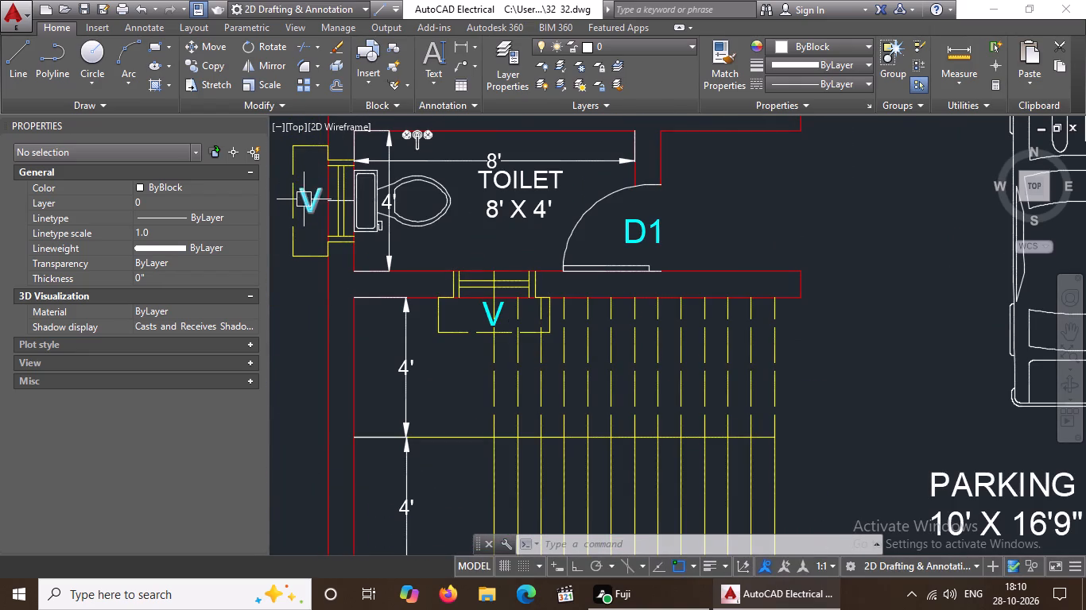
{"action": "left_click", "coordinate": [307, 198]}
{"action": "left_click", "coordinate": [814, 48]}
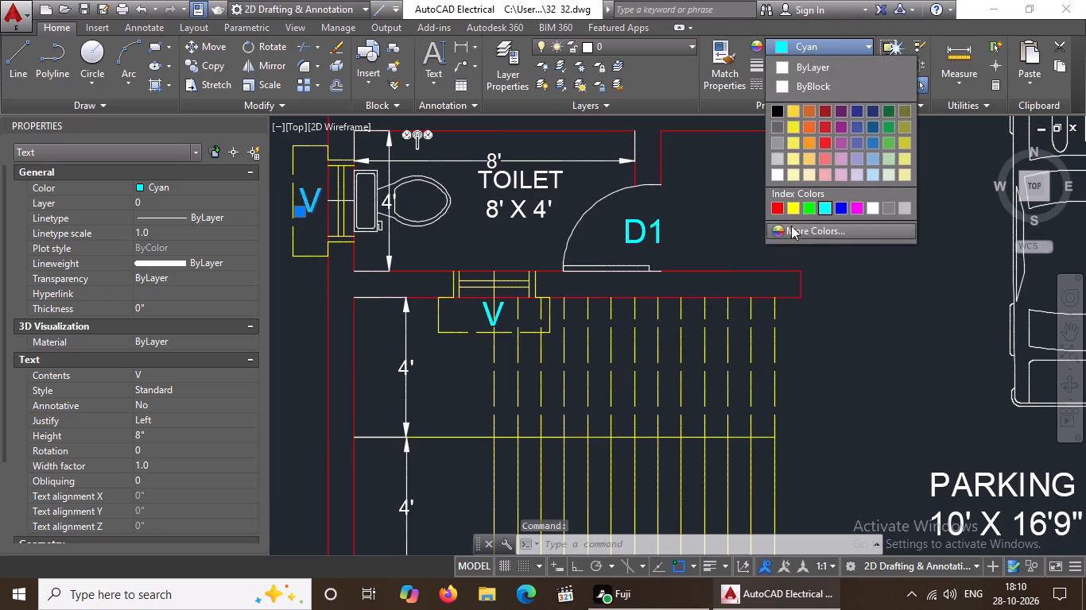
{"action": "left_click", "coordinate": [797, 83]}
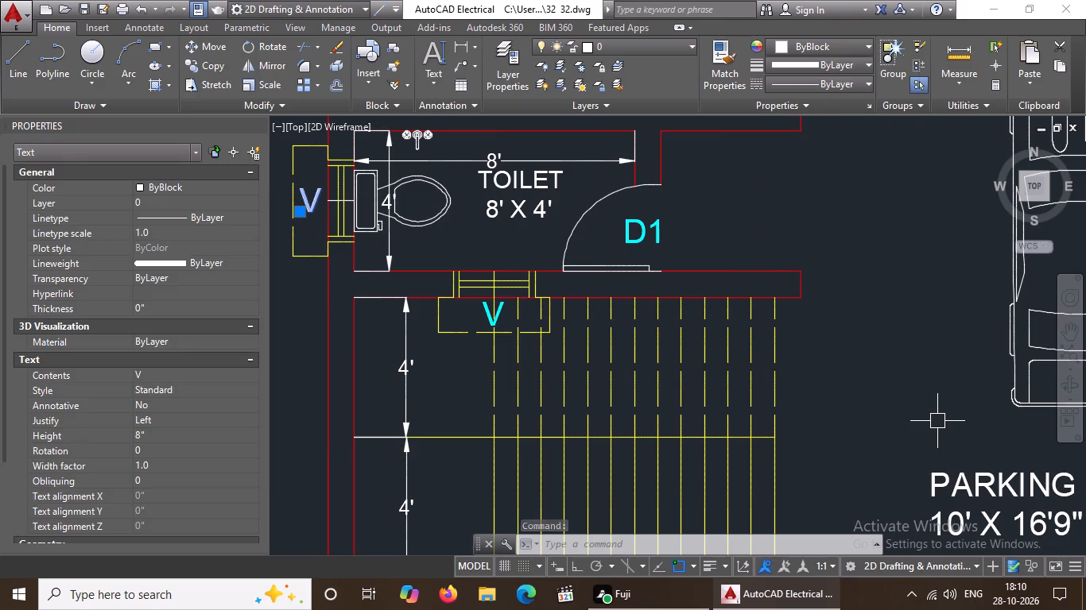
{"action": "key", "text": "Escape"}
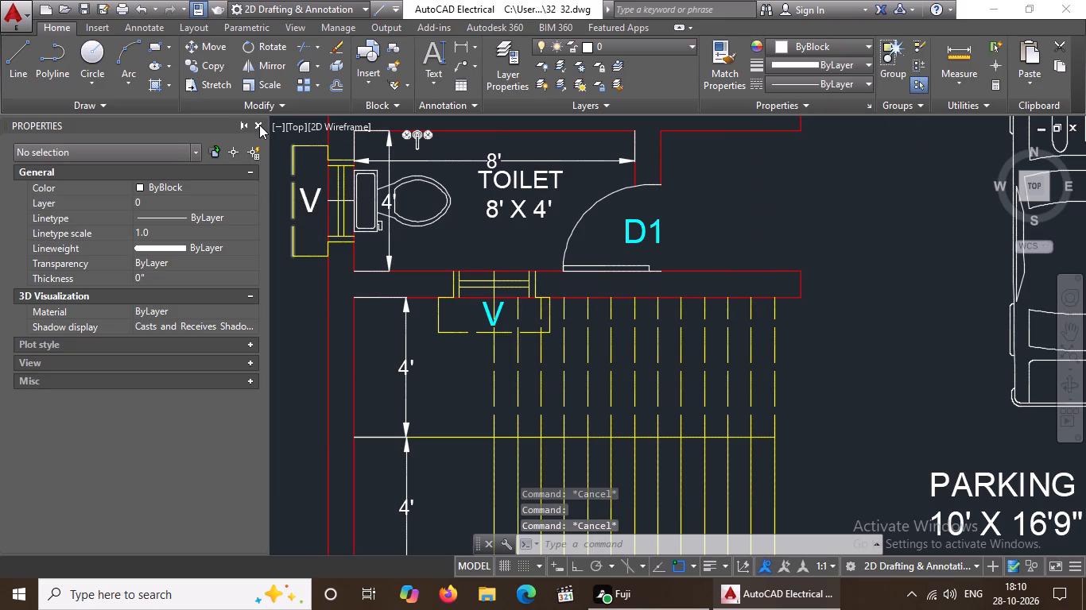
{"action": "left_click", "coordinate": [259, 122]}
Set the colour of the V label between the ground-floor toilet and the staircase to ByBlock.
{"action": "scroll", "coordinate": [418, 227], "scroll_direction": "down", "scroll_amount": 4}
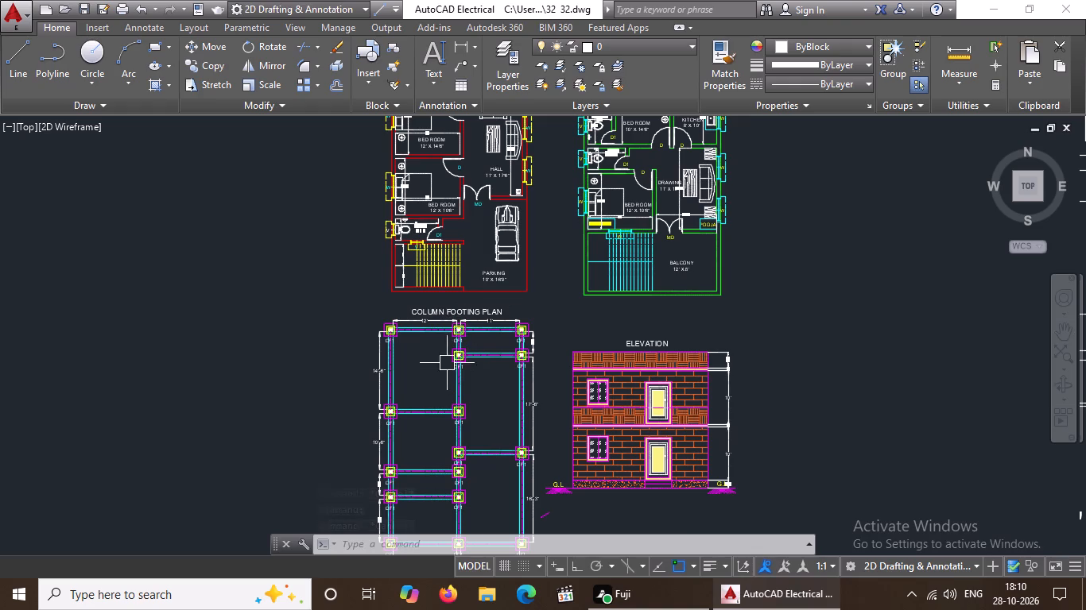
{"action": "scroll", "coordinate": [446, 276], "scroll_direction": "up", "scroll_amount": 2}
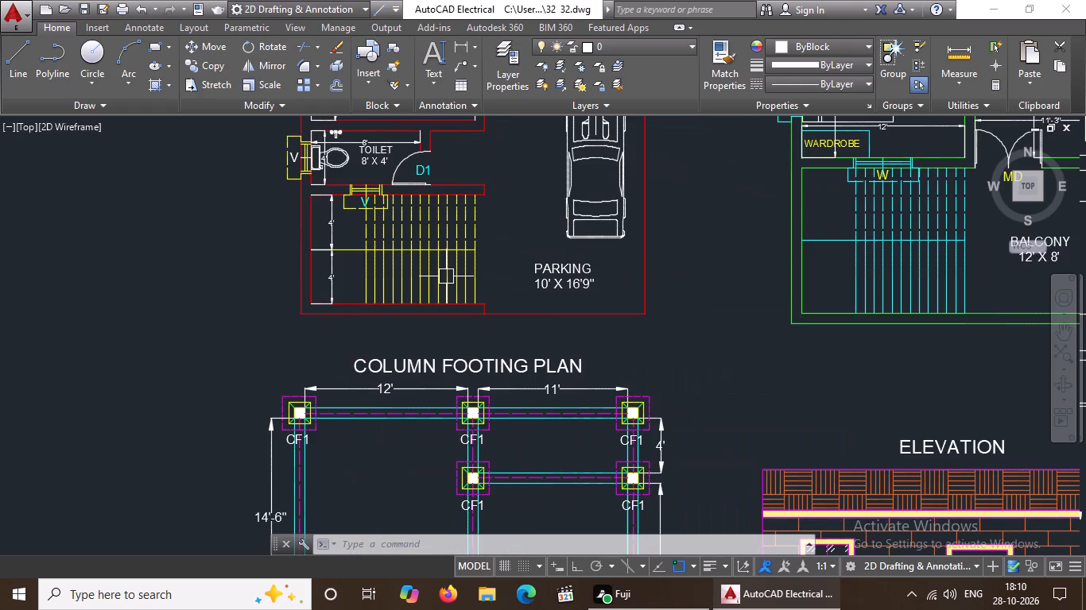
{"action": "scroll", "coordinate": [333, 188], "scroll_direction": "up", "scroll_amount": 2}
{"action": "left_click", "coordinate": [405, 222]}
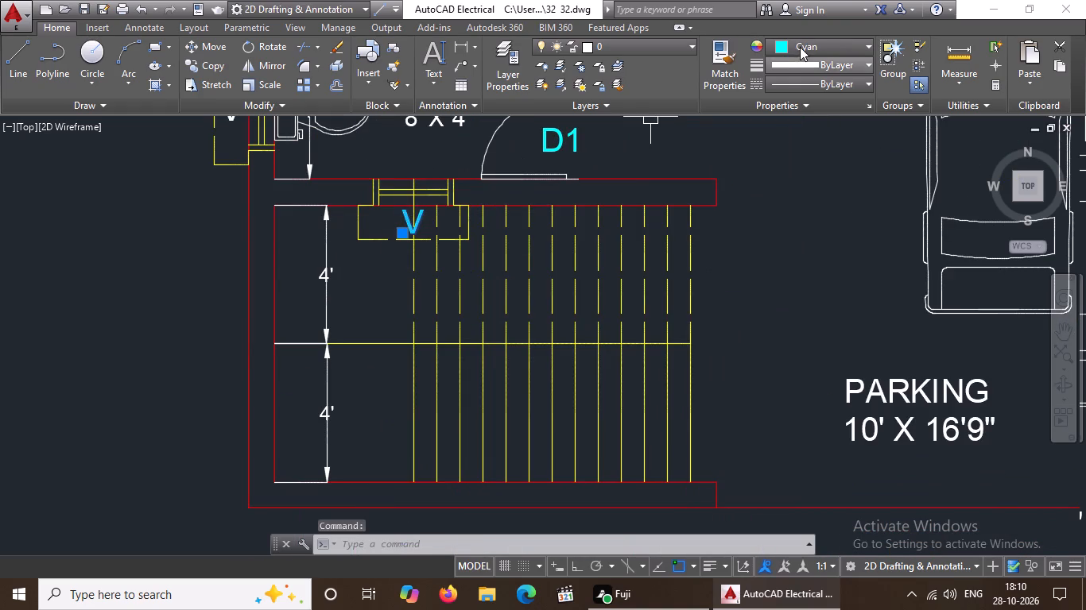
{"action": "left_click", "coordinate": [801, 46]}
{"action": "left_click", "coordinate": [812, 86]}
{"action": "key", "text": "Escape"}
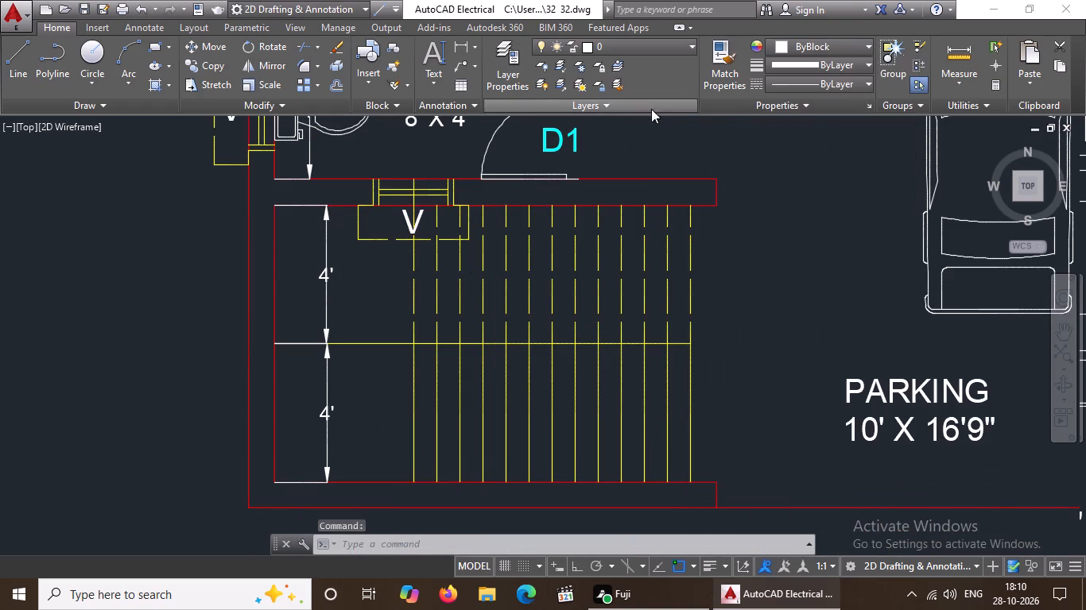
Set the colour of the D1 label at the 8' x 4' ground-floor toilet door to ByBlock.
{"action": "left_click", "coordinate": [545, 146]}
{"action": "left_click", "coordinate": [809, 40]}
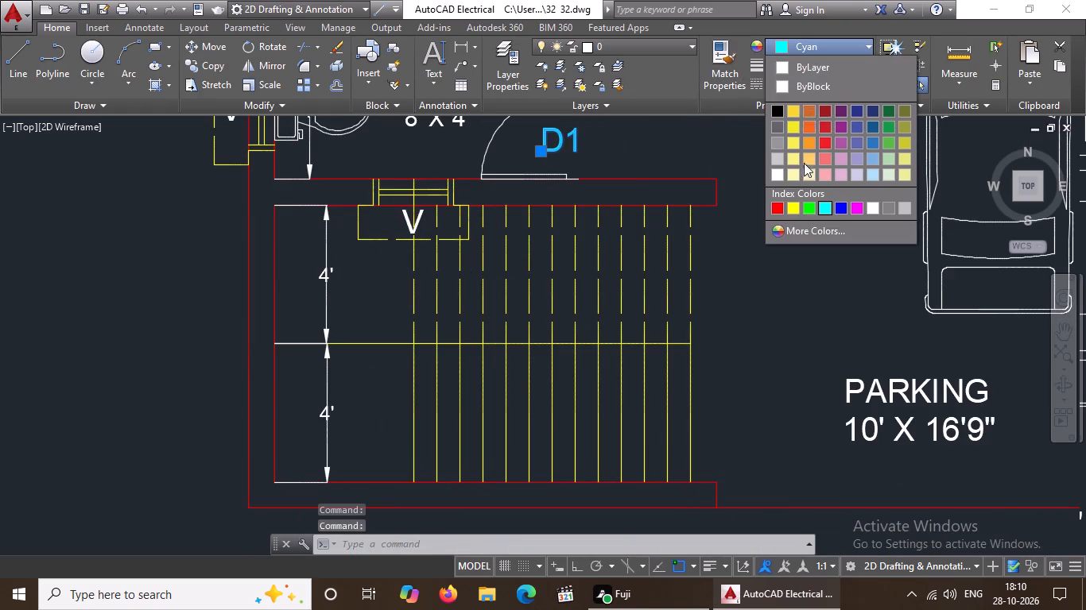
{"action": "left_click", "coordinate": [790, 80]}
{"action": "key", "text": "Escape"}
Set the colour of the MD label at the ground-floor main door to ByBlock.
{"action": "scroll", "coordinate": [728, 177], "scroll_direction": "down", "scroll_amount": 4}
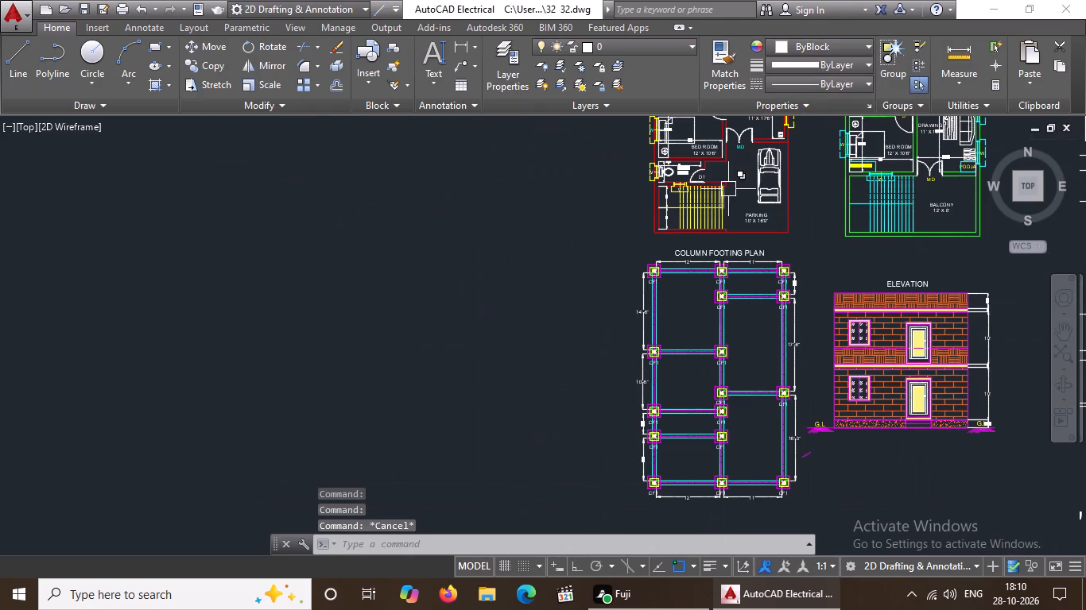
{"action": "scroll", "coordinate": [747, 192], "scroll_direction": "up", "scroll_amount": 2}
{"action": "scroll", "coordinate": [747, 192], "scroll_direction": "down", "scroll_amount": 2}
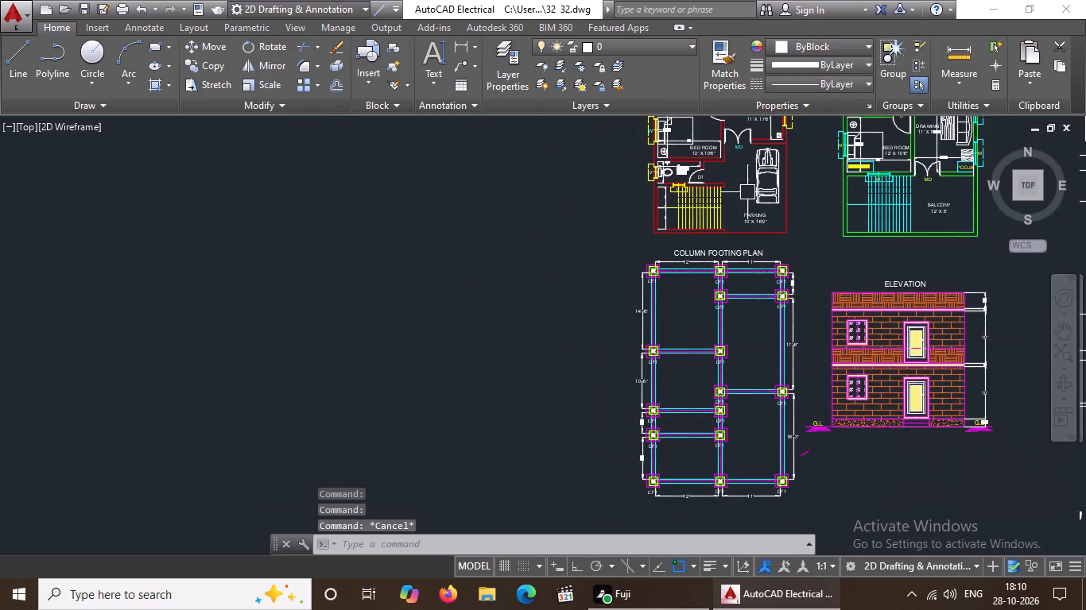
{"action": "scroll", "coordinate": [747, 143], "scroll_direction": "up", "scroll_amount": 2}
{"action": "left_click", "coordinate": [730, 156]}
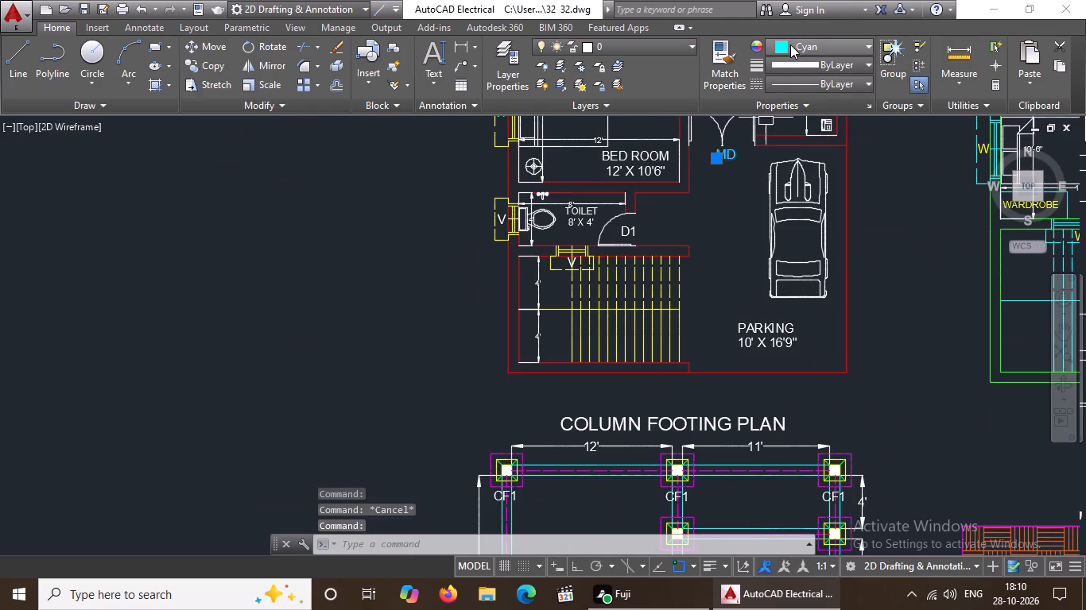
{"action": "left_click", "coordinate": [790, 44]}
{"action": "left_click", "coordinate": [809, 78]}
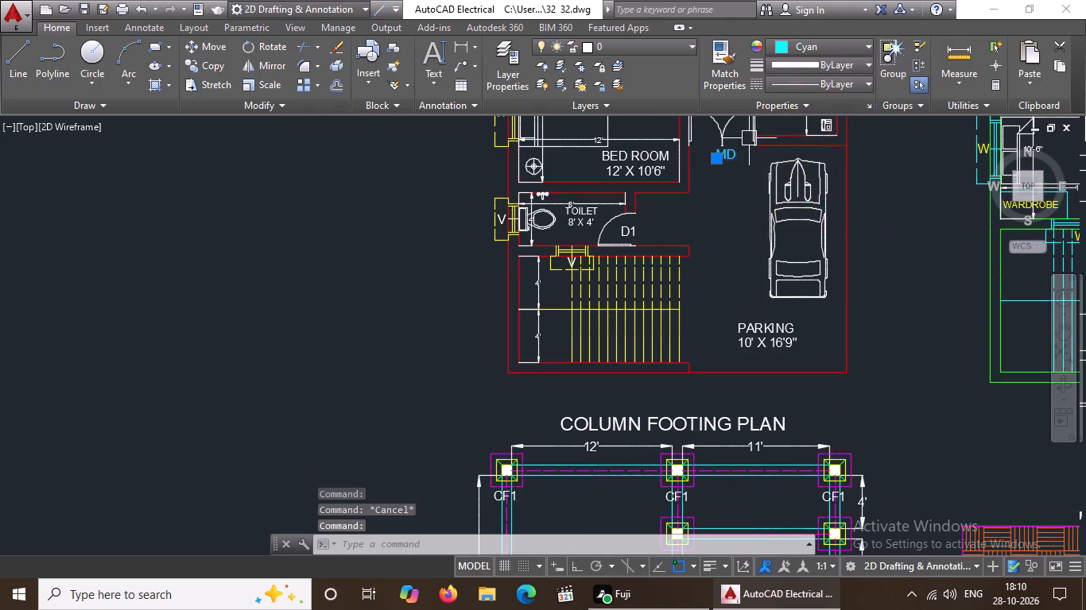
{"action": "left_click", "coordinate": [805, 34]}
{"action": "left_click", "coordinate": [805, 41]}
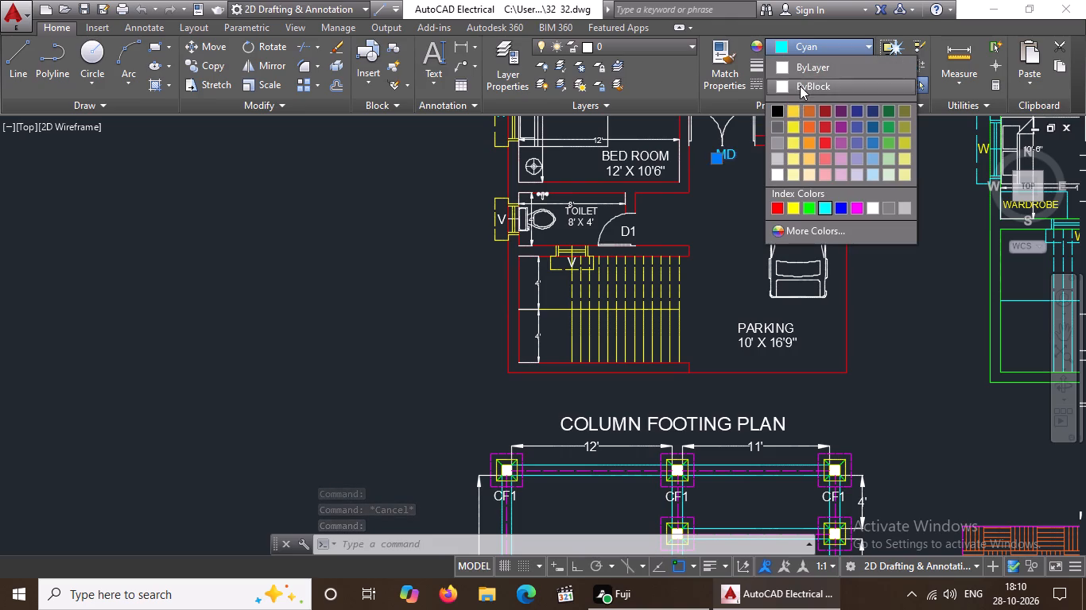
{"action": "left_click", "coordinate": [800, 86]}
{"action": "key", "text": "Escape"}
Set the colour of the W label at the ground-floor 12' x 10'6" bedroom window to ByBlock.
{"action": "scroll", "coordinate": [715, 230], "scroll_direction": "down", "scroll_amount": 1}
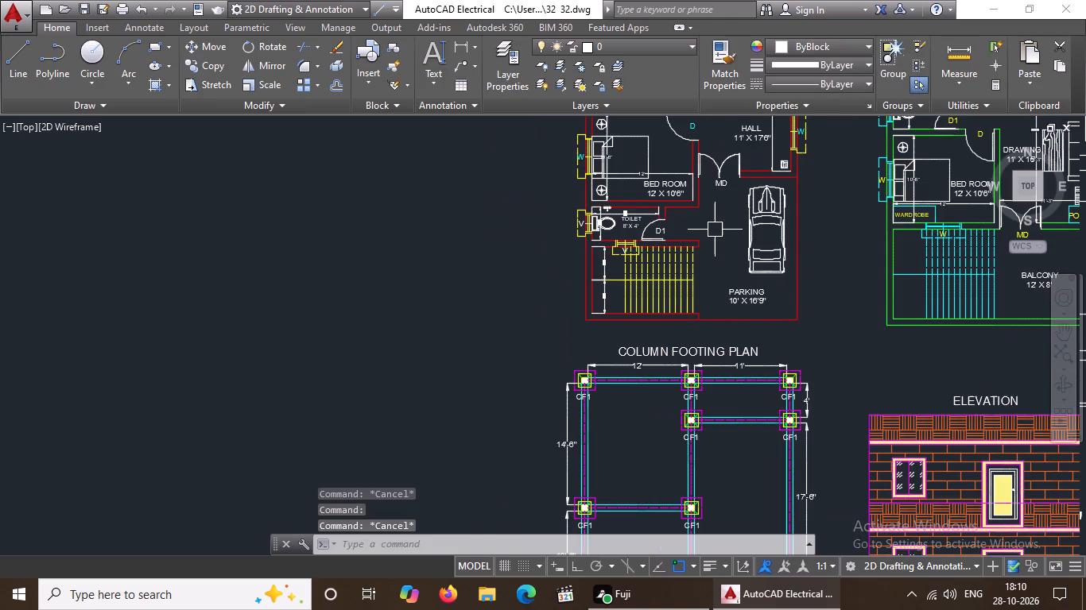
{"action": "middle_click_drag", "start_coordinate": [710, 263], "coordinate": [688, 366]}
{"action": "scroll", "coordinate": [589, 273], "scroll_direction": "up", "scroll_amount": 3}
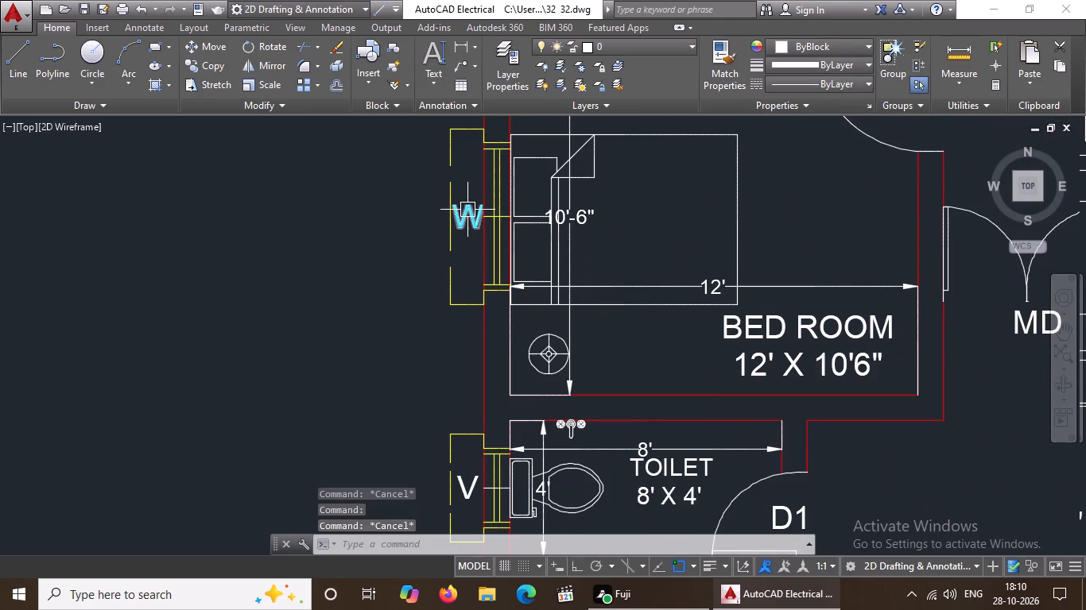
{"action": "left_click", "coordinate": [467, 201]}
{"action": "left_click", "coordinate": [789, 48]}
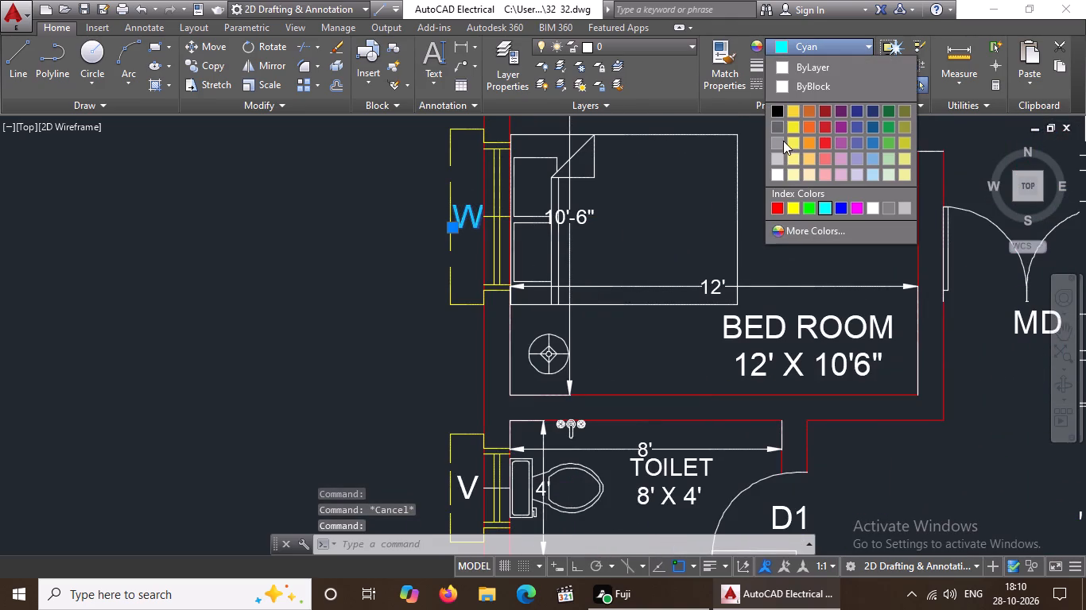
{"action": "left_click", "coordinate": [795, 89]}
{"action": "key", "text": "Escape"}
Set the colour of the D label at the ground-floor 12' x 10'6" bedroom door to ByBlock.
{"action": "scroll", "coordinate": [612, 252], "scroll_direction": "down", "scroll_amount": 2}
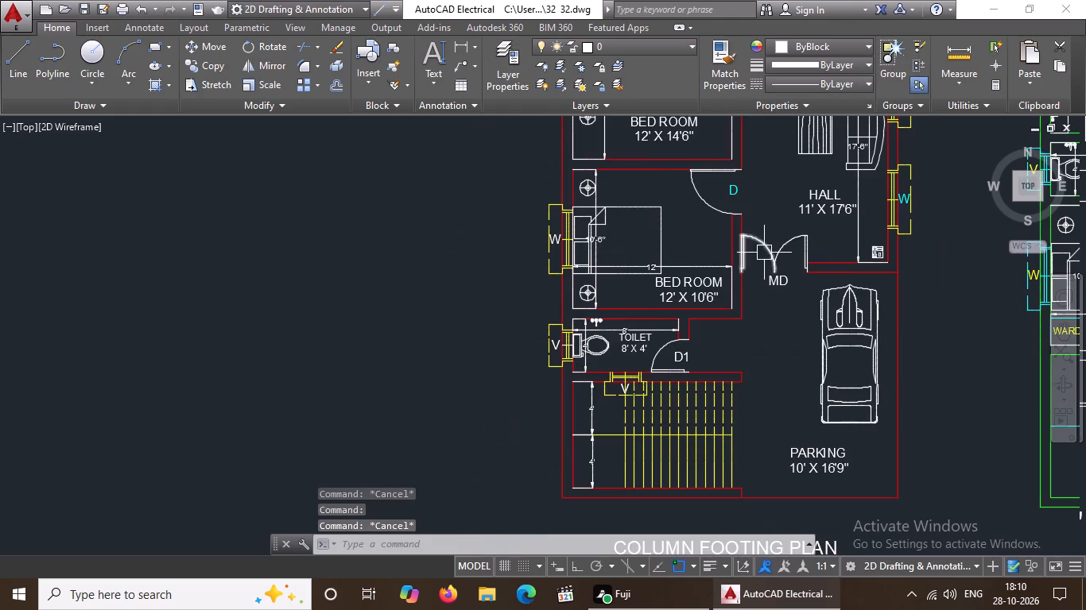
{"action": "left_click", "coordinate": [735, 187]}
{"action": "left_click", "coordinate": [801, 41]}
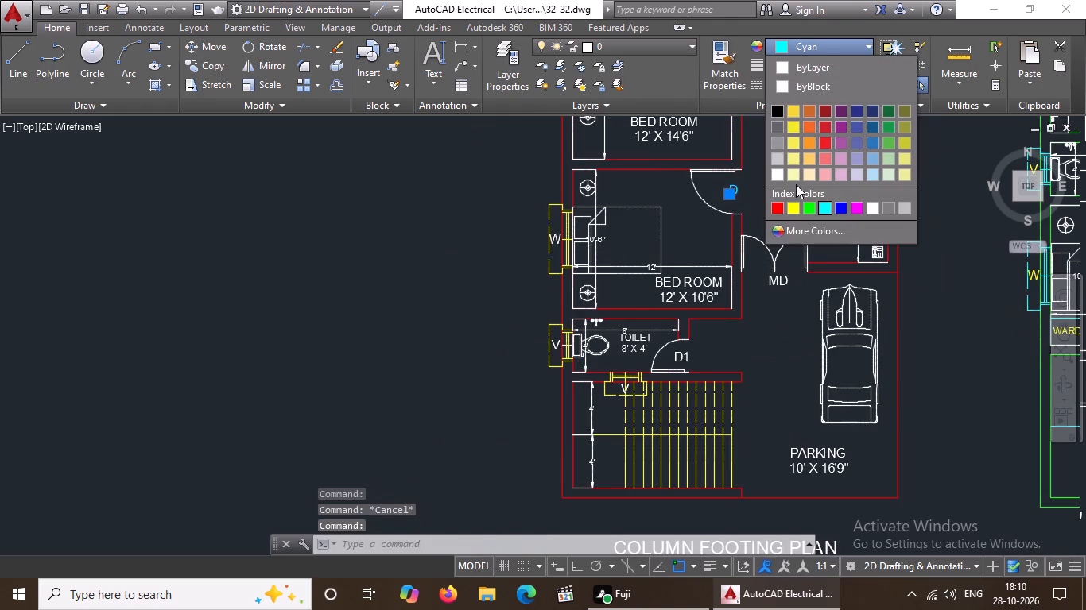
{"action": "left_click", "coordinate": [810, 87]}
{"action": "key", "text": "Escape"}
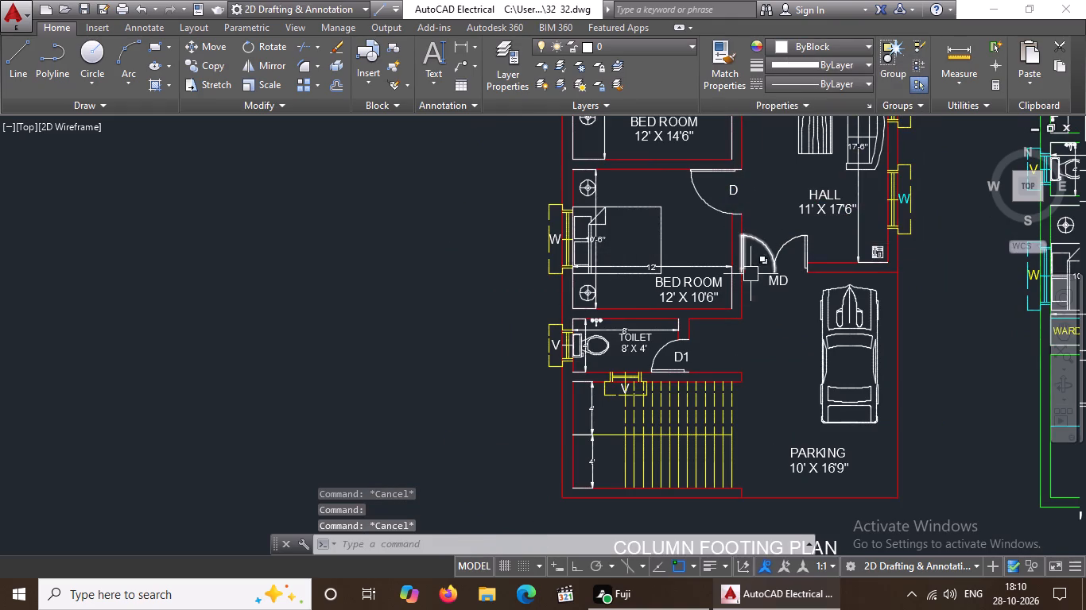
Set the colour of the W label at the ground-floor hall window nearest the parking to ByBlock.
{"action": "scroll", "coordinate": [912, 201], "scroll_direction": "up", "scroll_amount": 2}
{"action": "left_click", "coordinate": [882, 188]}
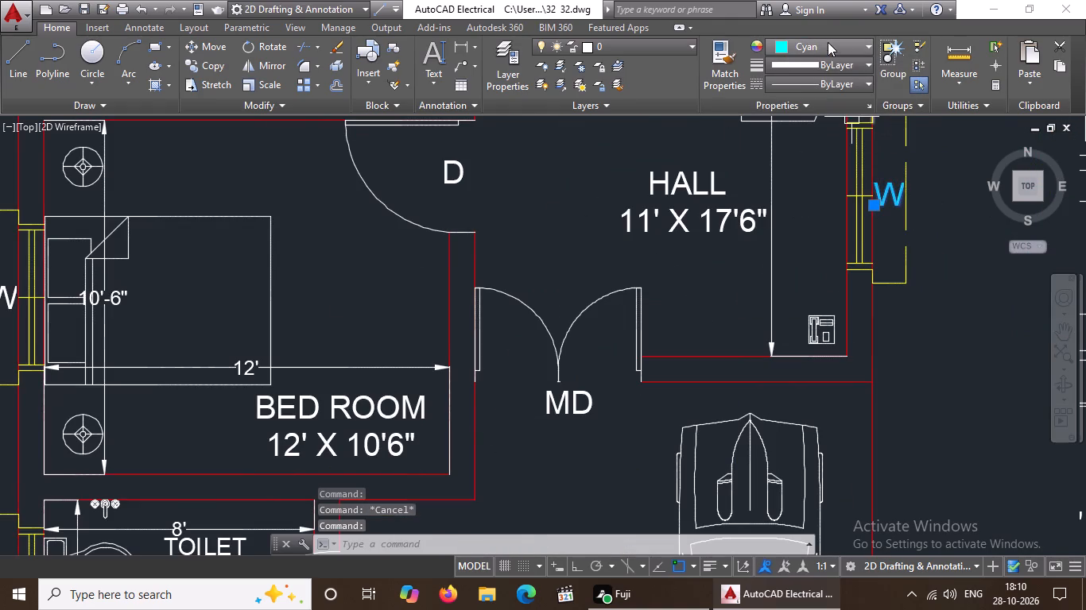
{"action": "left_click", "coordinate": [828, 42]}
{"action": "left_click", "coordinate": [797, 87]}
{"action": "key", "text": "Escape"}
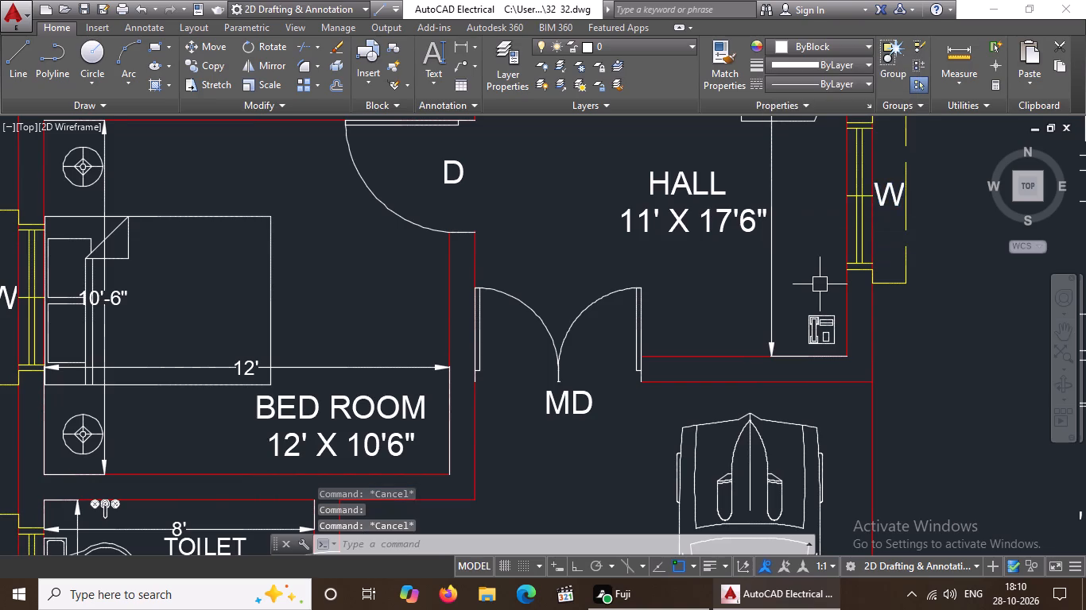
Set the colour of the W label on the outer side wall of the ground-floor 12' x 14'6" bedroom to ByBlock.
{"action": "scroll", "coordinate": [820, 284], "scroll_direction": "down", "scroll_amount": 3}
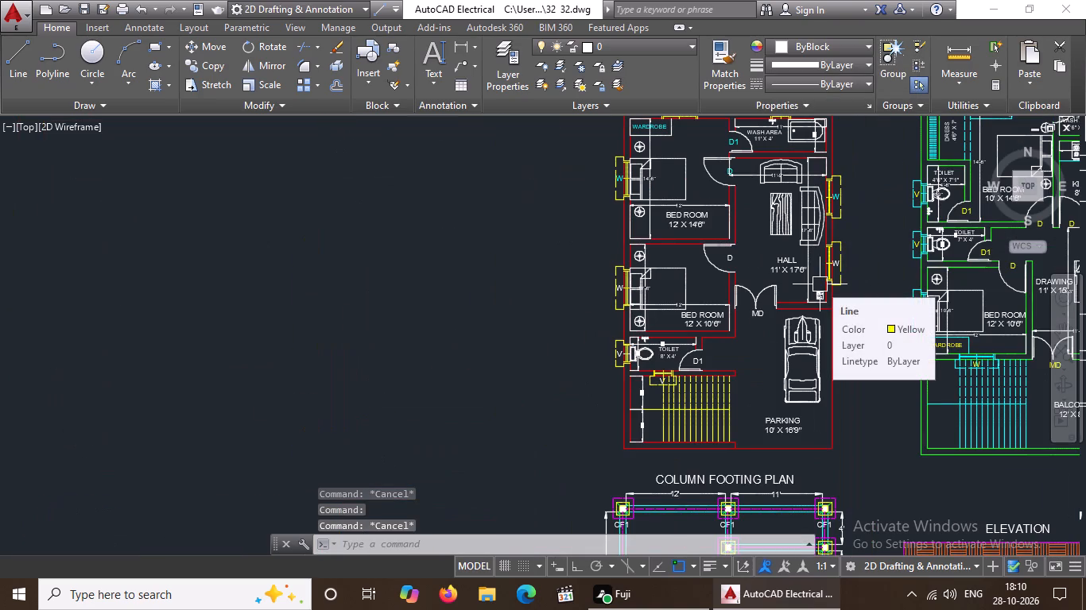
{"action": "scroll", "coordinate": [619, 170], "scroll_direction": "up", "scroll_amount": 5}
{"action": "left_click", "coordinate": [623, 189]}
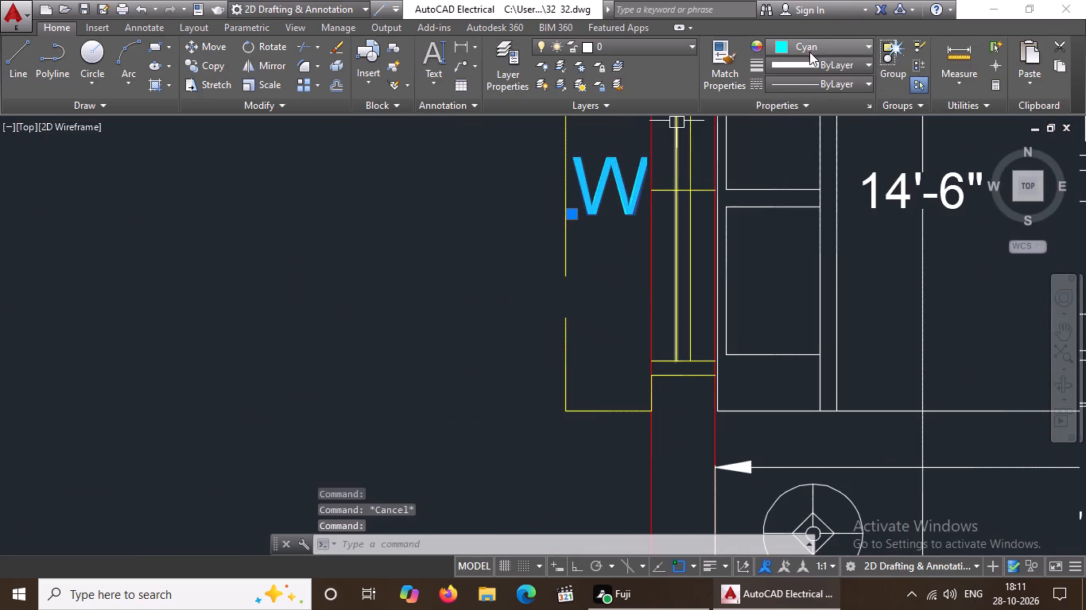
{"action": "left_click", "coordinate": [811, 48]}
{"action": "left_click", "coordinate": [797, 82]}
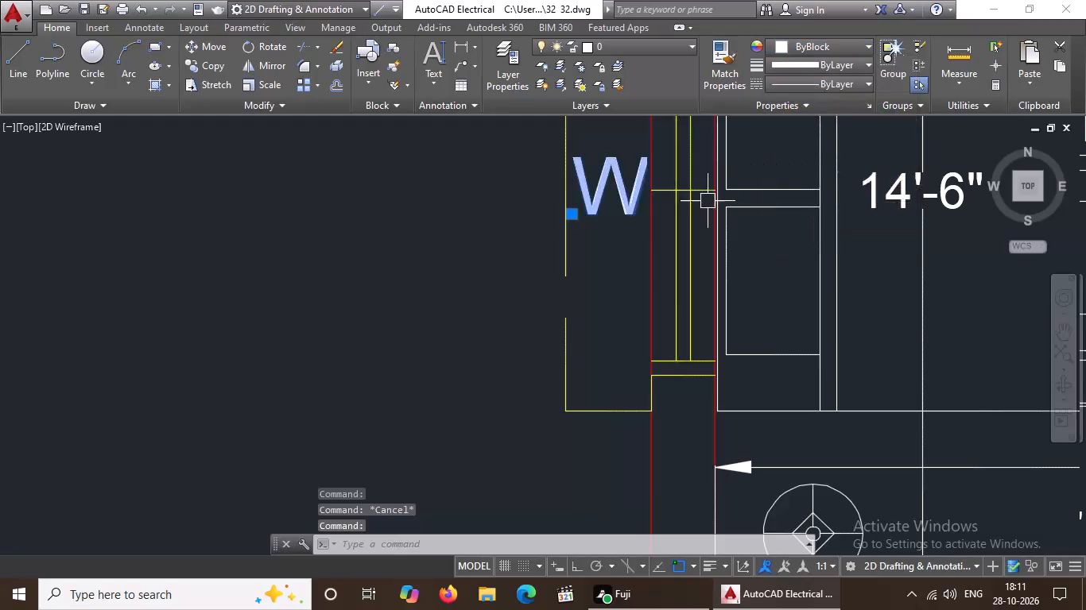
{"action": "scroll", "coordinate": [708, 201], "scroll_direction": "down", "scroll_amount": 6}
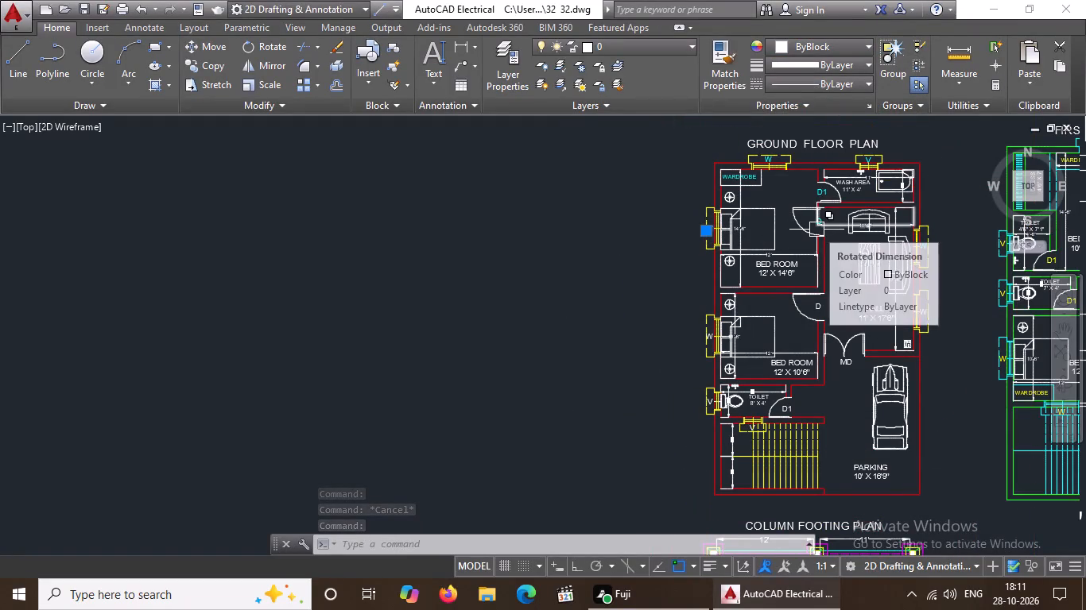
{"action": "key", "text": "Escape"}
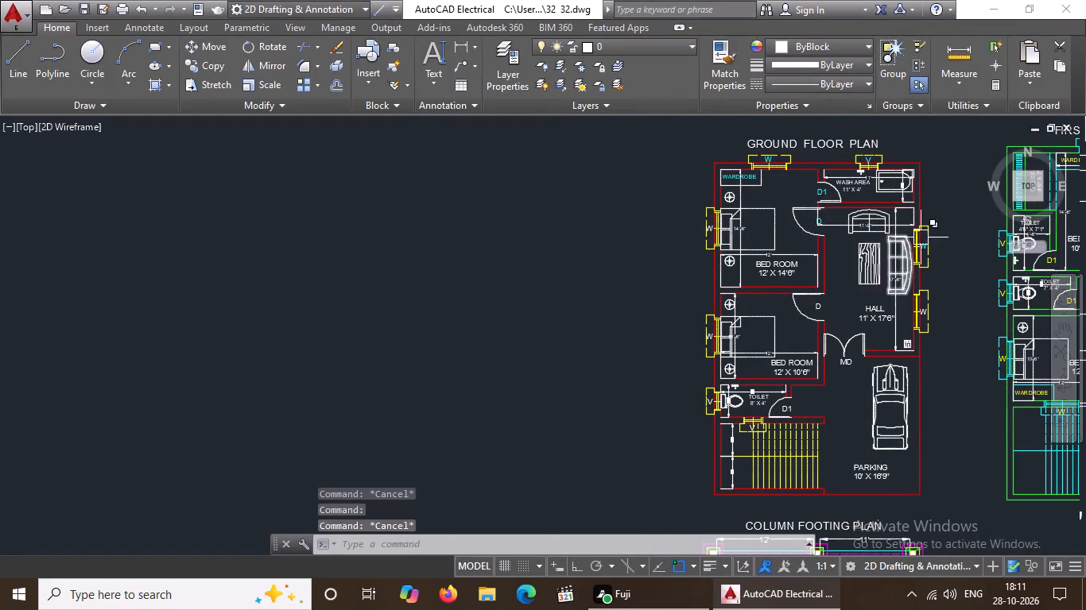
Set the colour of the W label at the ground-floor hall window beside the long sofa to ByBlock.
{"action": "scroll", "coordinate": [921, 237], "scroll_direction": "up", "scroll_amount": 5}
{"action": "left_click", "coordinate": [930, 314]}
{"action": "left_click", "coordinate": [847, 44]}
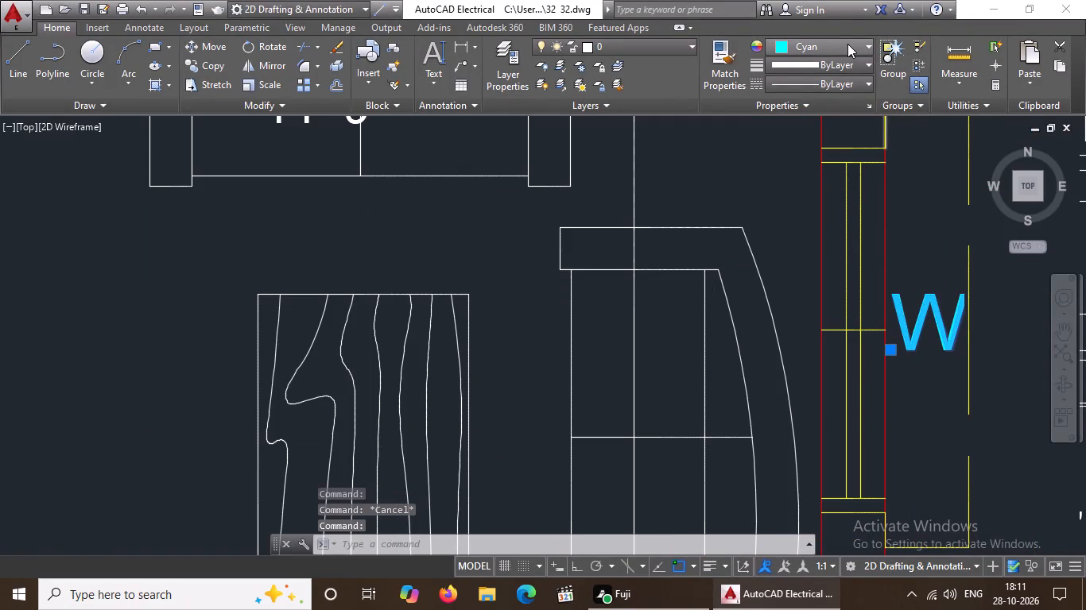
{"action": "left_click", "coordinate": [795, 89]}
{"action": "scroll", "coordinate": [827, 331], "scroll_direction": "down", "scroll_amount": 4}
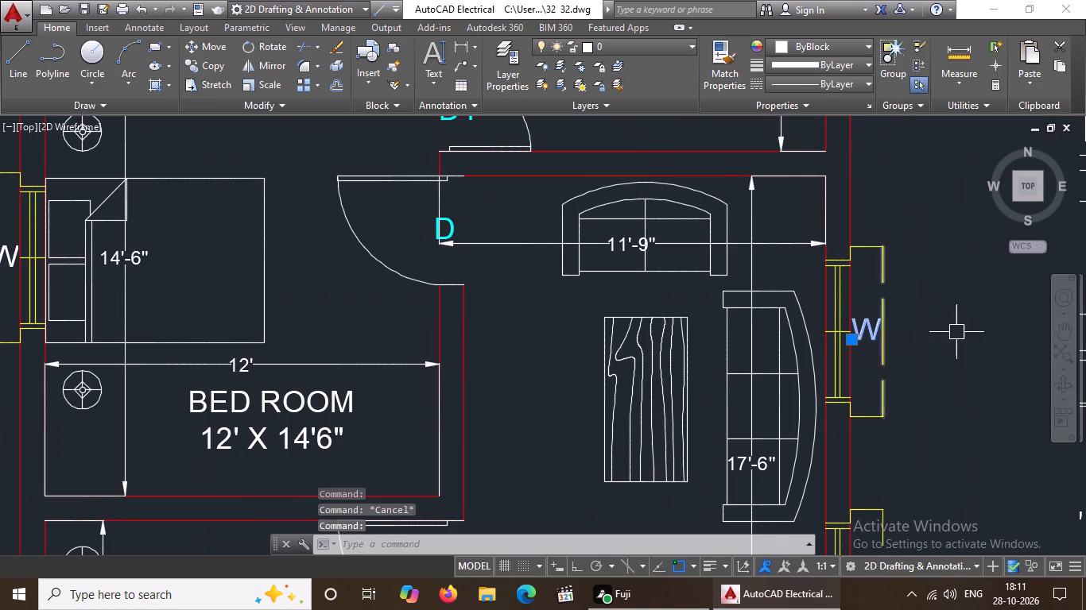
{"action": "key", "text": "Escape"}
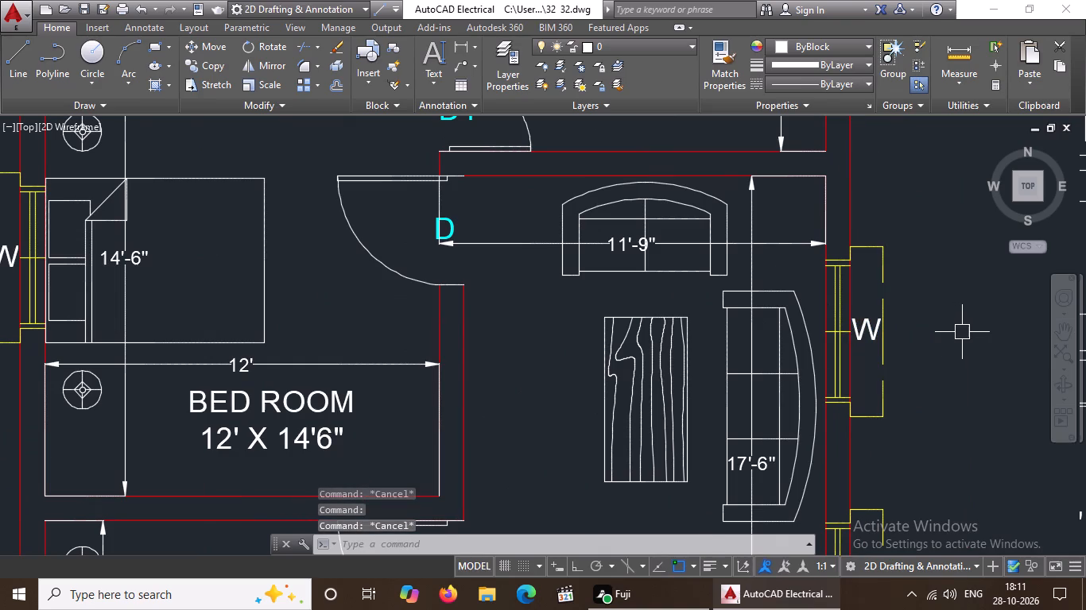
Set the colour of the D label at the ground-floor 12' x 14'6" bedroom door to ByBlock.
{"action": "scroll", "coordinate": [962, 332], "scroll_direction": "down", "scroll_amount": 3}
{"action": "scroll", "coordinate": [806, 264], "scroll_direction": "up", "scroll_amount": 2}
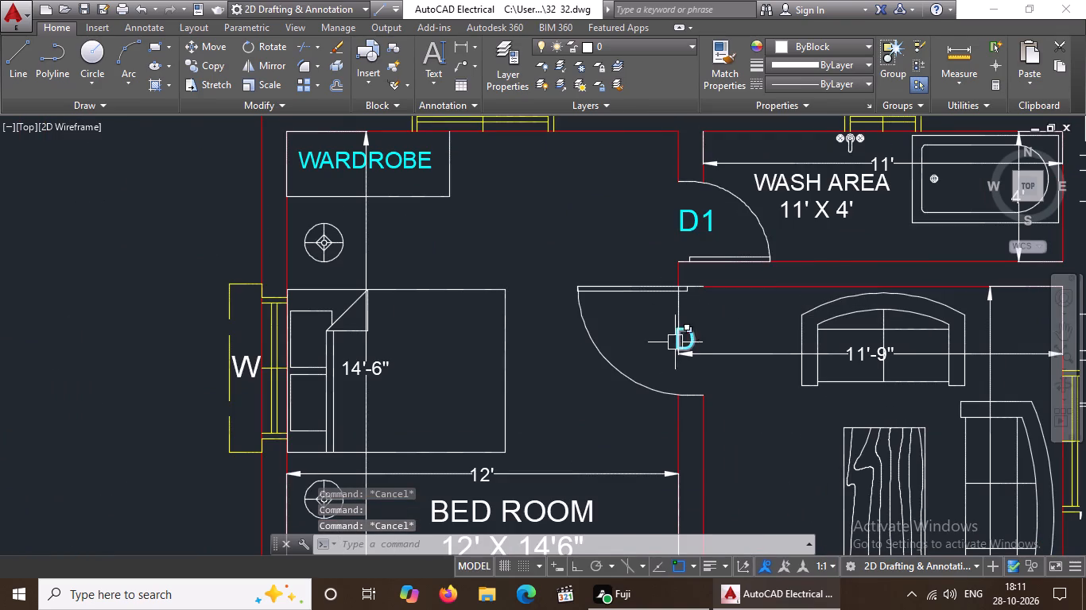
{"action": "left_click", "coordinate": [695, 338]}
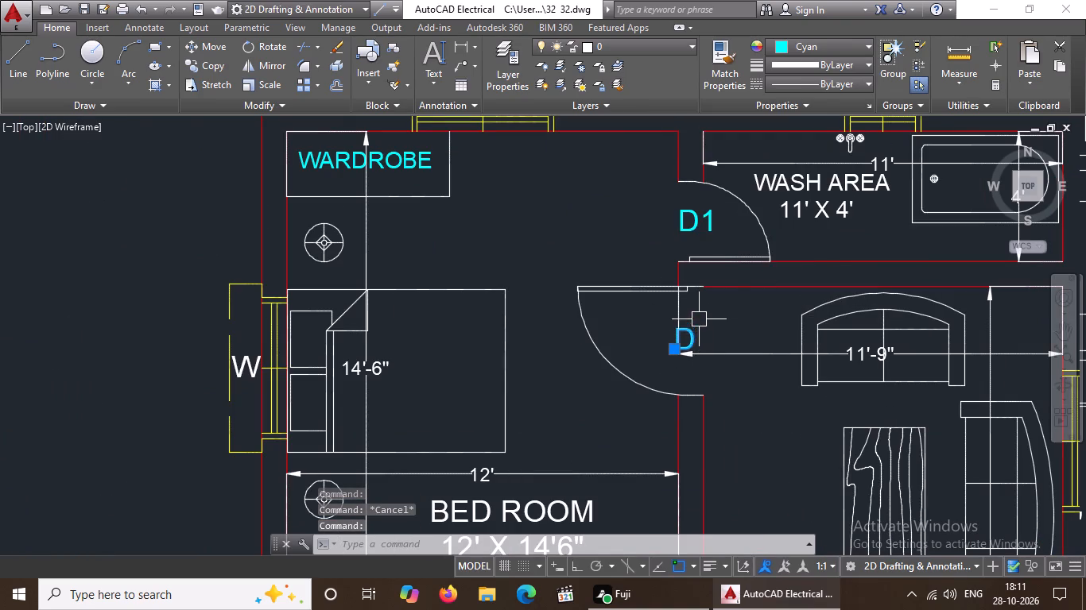
{"action": "left_click", "coordinate": [829, 46]}
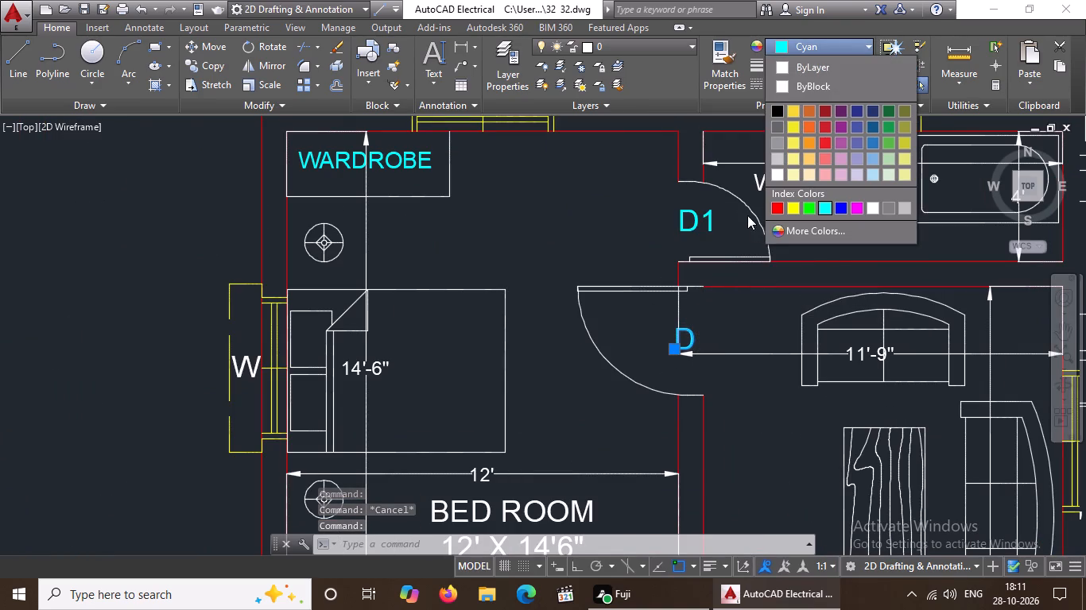
{"action": "left_click", "coordinate": [809, 85]}
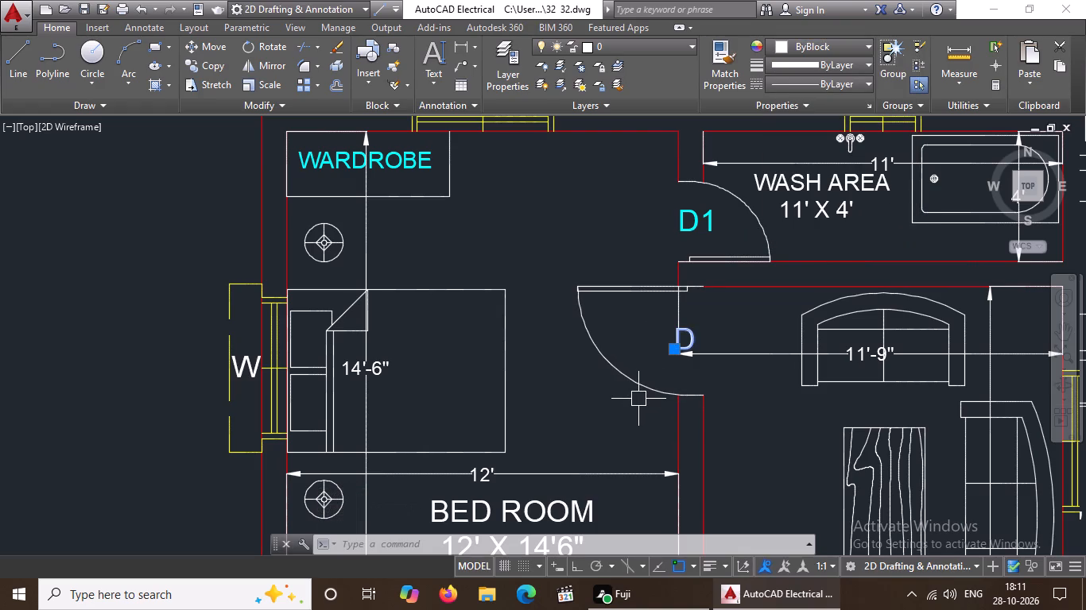
{"action": "key", "text": "Escape"}
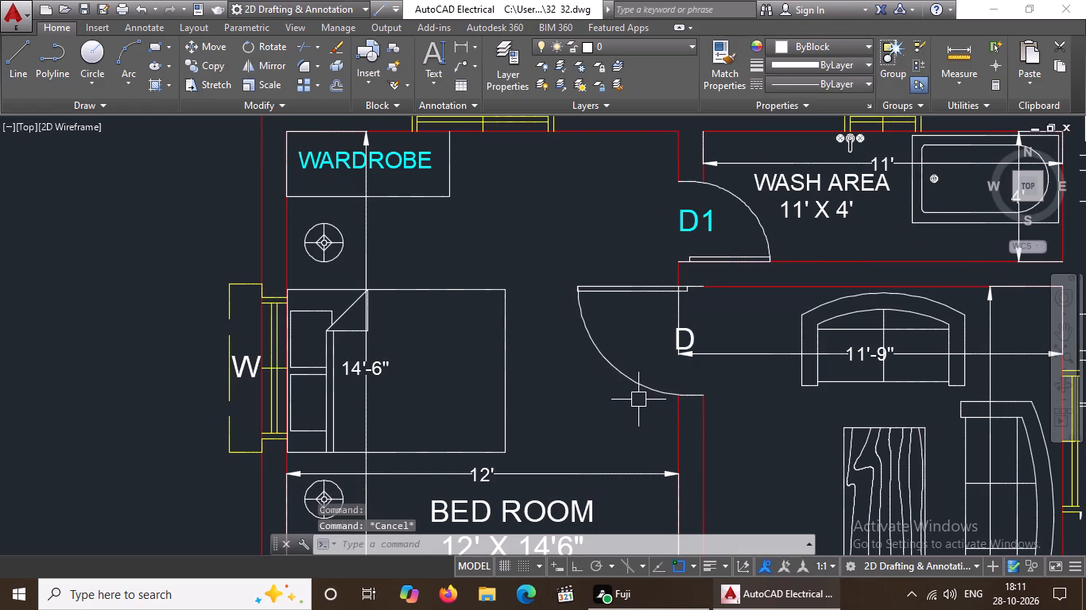
Set the colour of the W label at the ground-floor bedroom window beside the wardrobe to ByBlock.
{"action": "scroll", "coordinate": [577, 426], "scroll_direction": "down", "scroll_amount": 2}
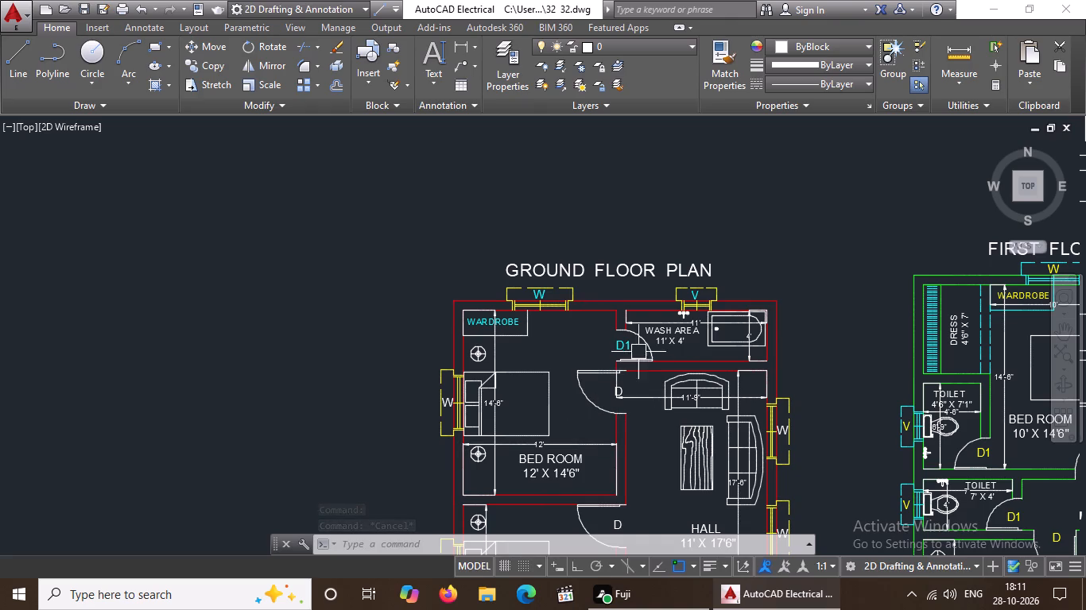
{"action": "scroll", "coordinate": [526, 324], "scroll_direction": "up", "scroll_amount": 2}
{"action": "left_click", "coordinate": [552, 242]}
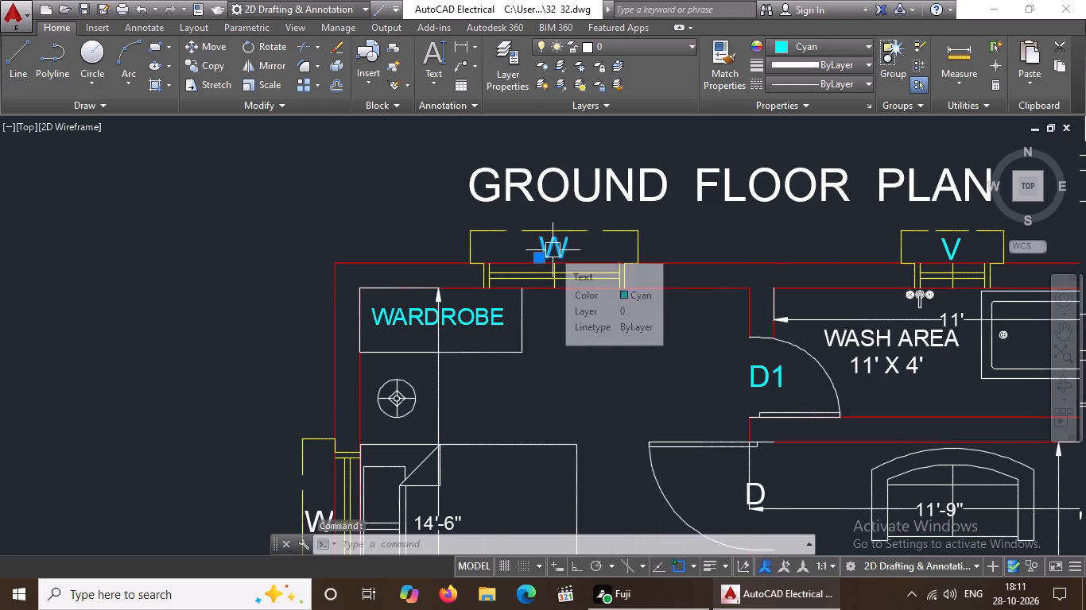
{"action": "left_click", "coordinate": [828, 46]}
{"action": "left_click", "coordinate": [797, 90]}
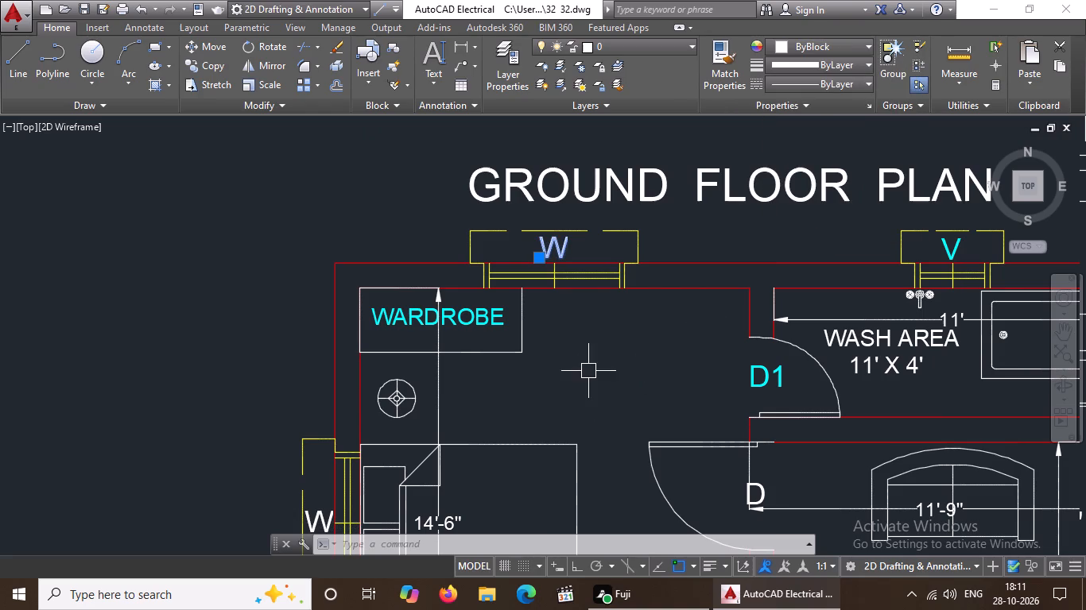
Set the colour of the V label at the ground-floor wash area ventilator to ByBlock.
{"action": "scroll", "coordinate": [600, 366], "scroll_direction": "down", "scroll_amount": 2}
{"action": "scroll", "coordinate": [848, 305], "scroll_direction": "up", "scroll_amount": 1}
{"action": "scroll", "coordinate": [650, 314], "scroll_direction": "up", "scroll_amount": 2}
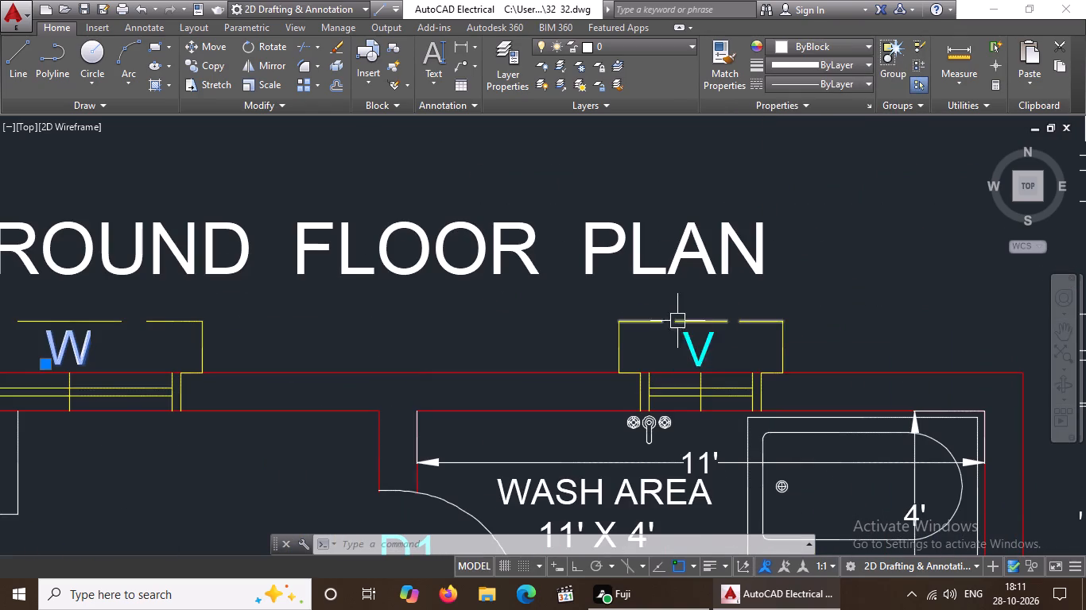
{"action": "left_click", "coordinate": [707, 344]}
{"action": "left_click", "coordinate": [856, 42]}
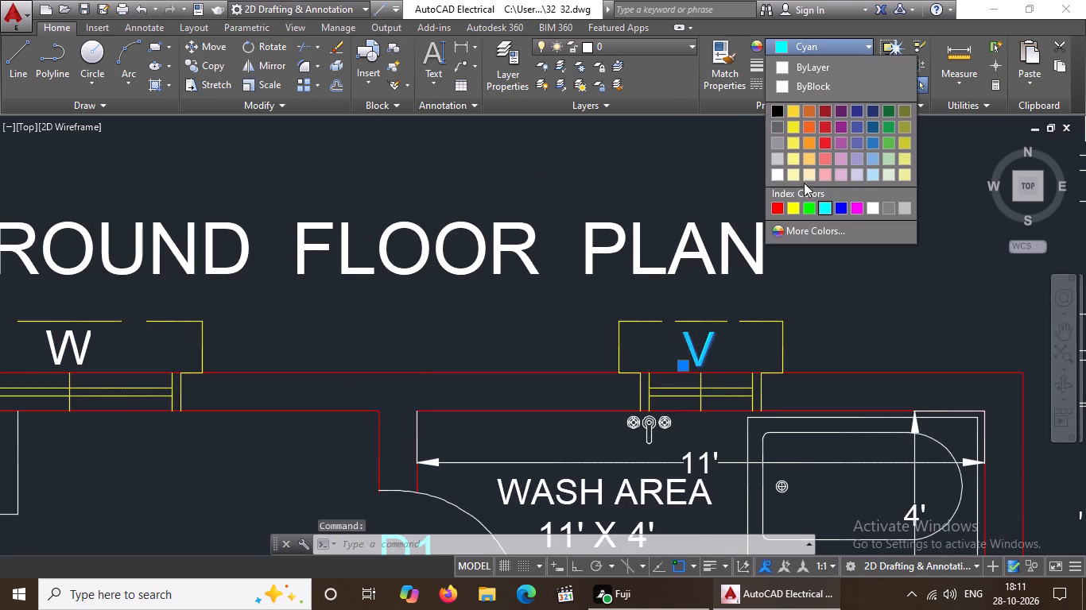
{"action": "left_click", "coordinate": [798, 86]}
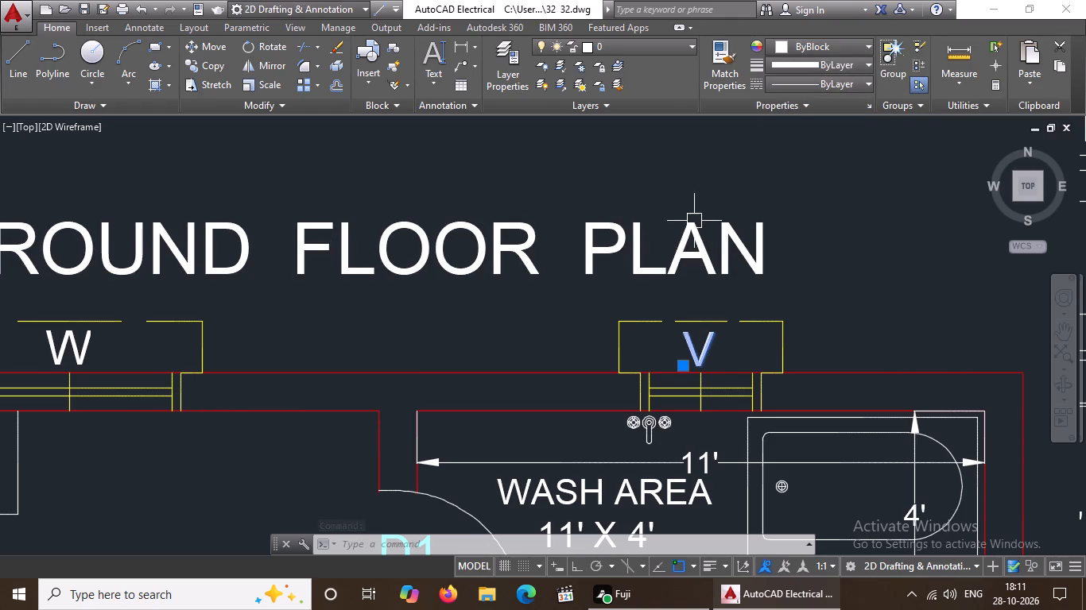
Set the colour of the D1 label at the ground-floor wash area door to ByBlock.
{"action": "scroll", "coordinate": [642, 292], "scroll_direction": "down", "scroll_amount": 3}
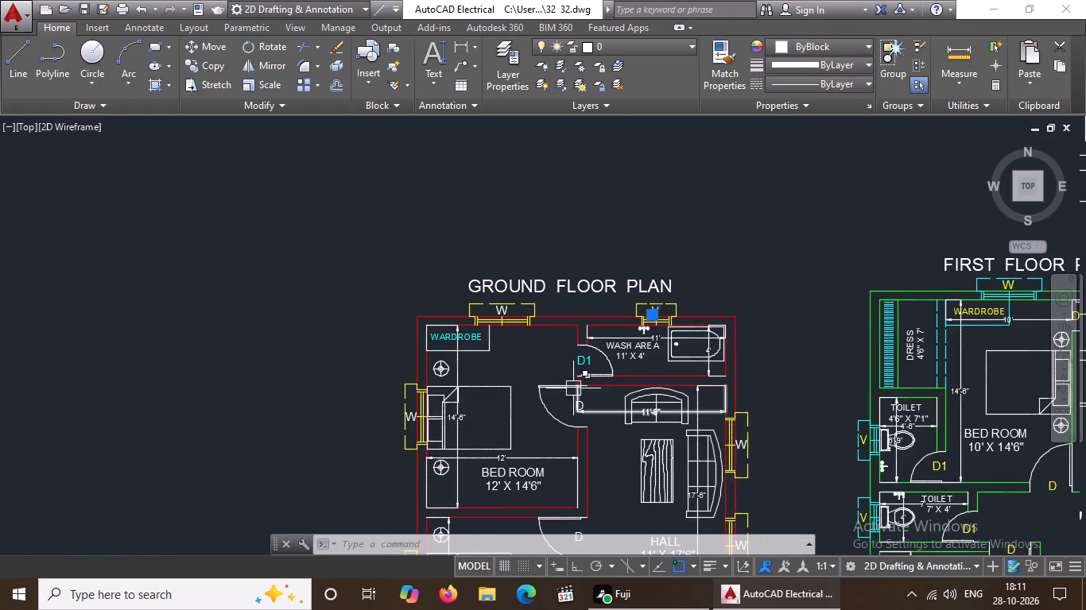
{"action": "scroll", "coordinate": [570, 359], "scroll_direction": "up", "scroll_amount": 2}
{"action": "left_click", "coordinate": [595, 361]}
{"action": "left_click", "coordinate": [829, 48]}
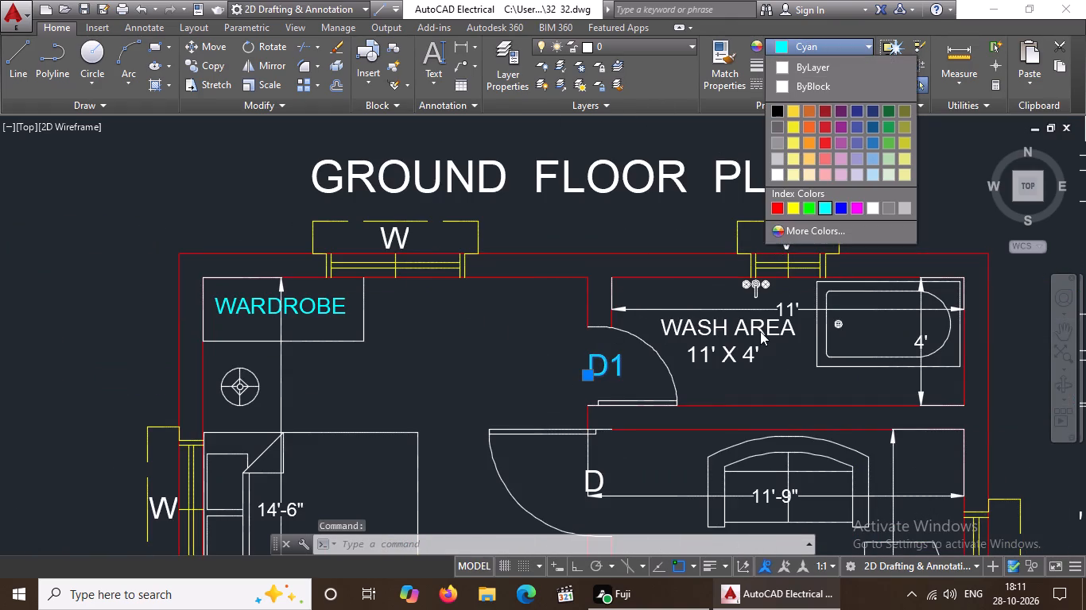
{"action": "left_click_drag", "start_coordinate": [805, 84], "coordinate": [807, 102]}
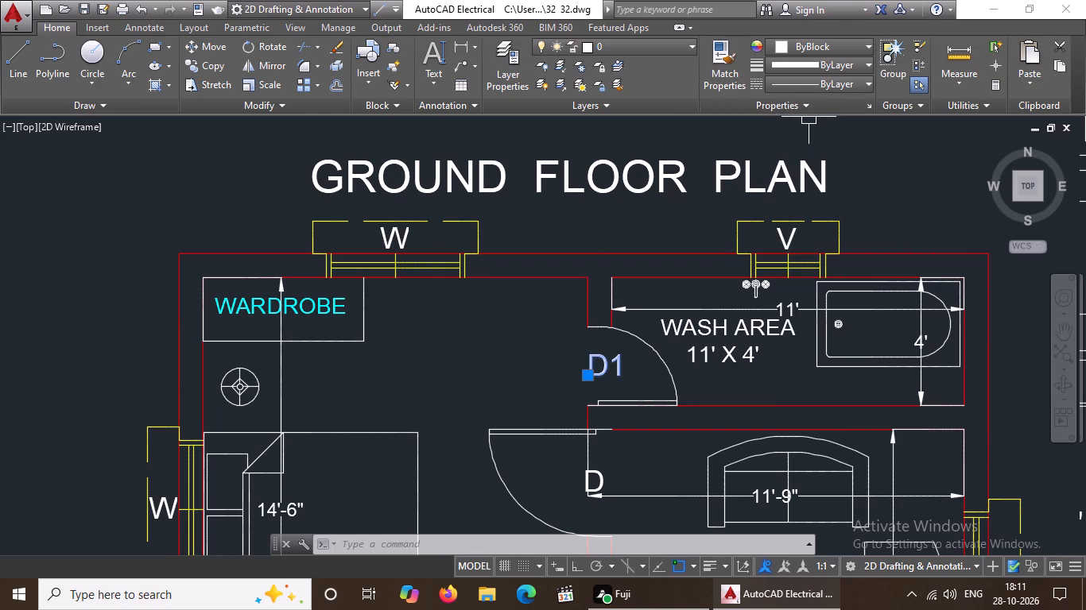
Set the colour of the MD label at the first-floor double door to the balcony to ByBlock.
{"action": "scroll", "coordinate": [828, 115], "scroll_direction": "down", "scroll_amount": 3}
{"action": "scroll", "coordinate": [800, 230], "scroll_direction": "down", "scroll_amount": 3}
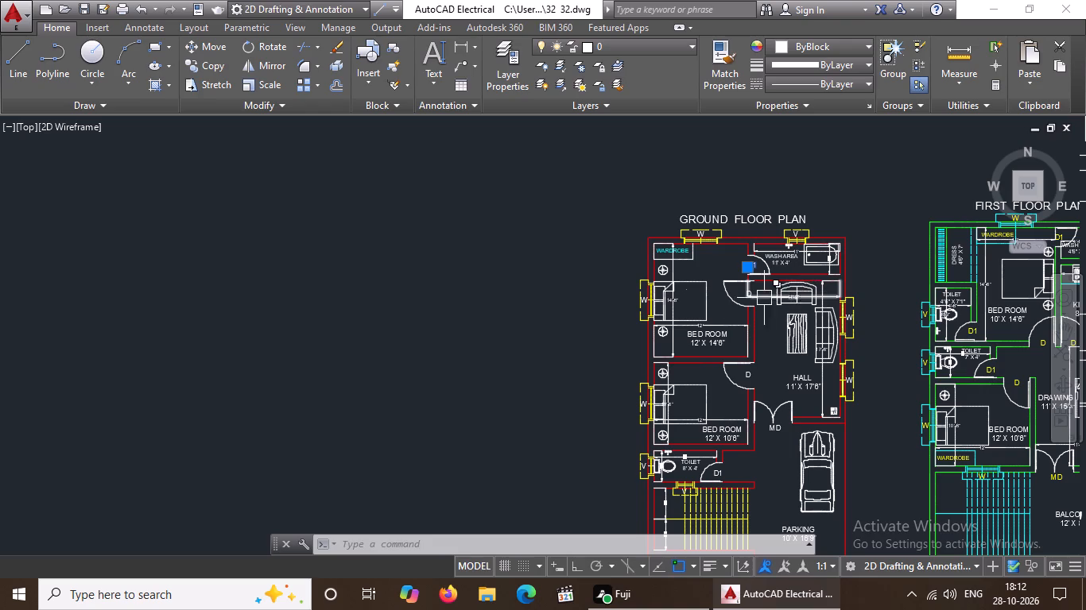
{"action": "scroll", "coordinate": [680, 248], "scroll_direction": "up", "scroll_amount": 2}
{"action": "scroll", "coordinate": [681, 248], "scroll_direction": "down", "scroll_amount": 3}
{"action": "scroll", "coordinate": [803, 330], "scroll_direction": "down", "scroll_amount": 3}
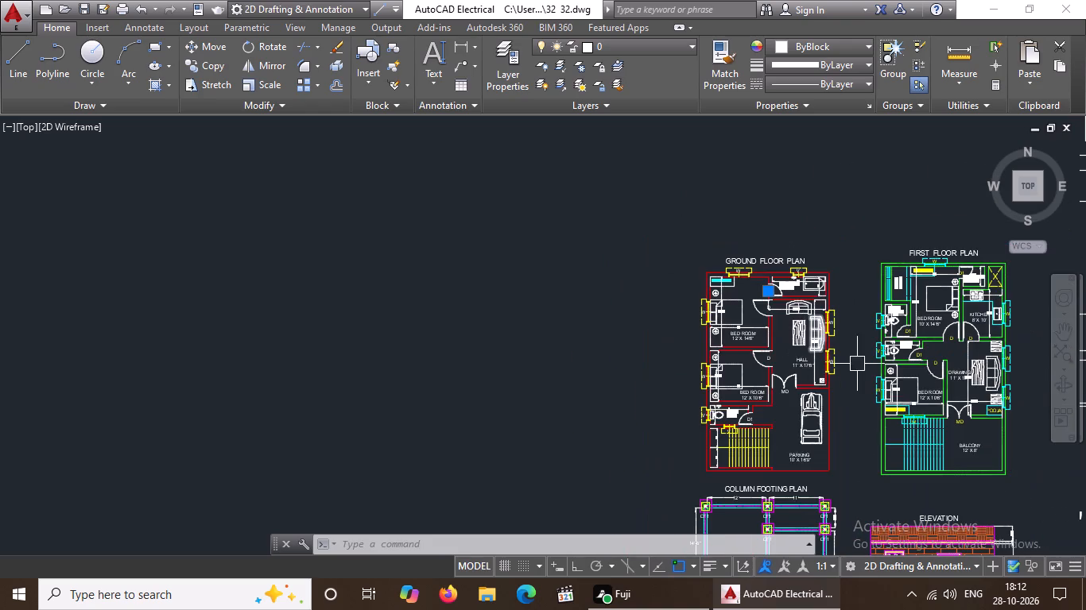
{"action": "scroll", "coordinate": [1038, 481], "scroll_direction": "up", "scroll_amount": 3}
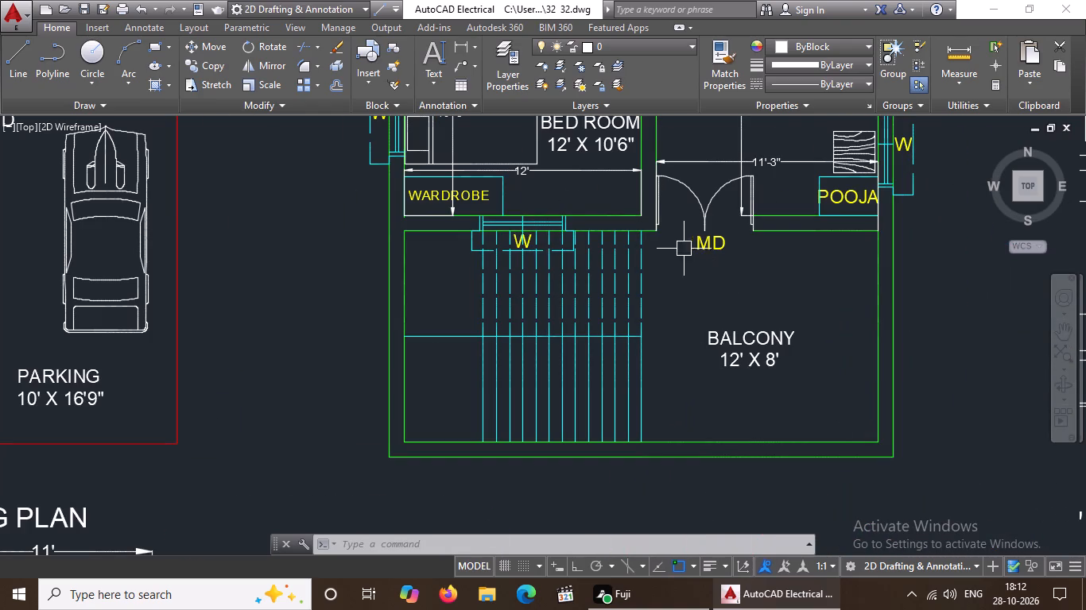
{"action": "left_click", "coordinate": [700, 247]}
{"action": "left_click", "coordinate": [818, 39]}
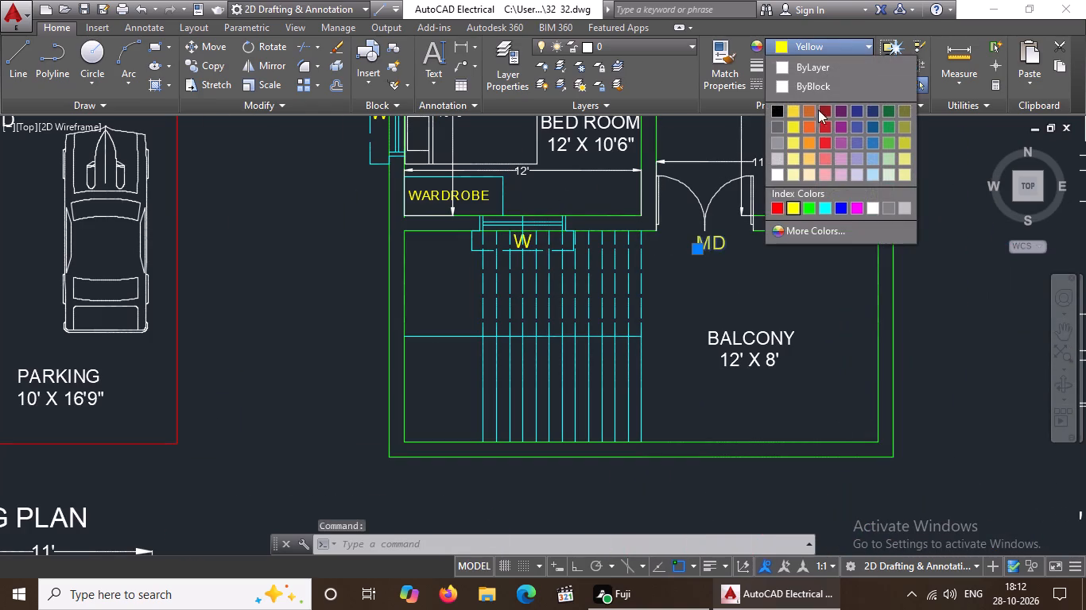
{"action": "left_click", "coordinate": [800, 80]}
Set the colour of the W label at the first-floor bedroom window over the staircase to ByBlock.
{"action": "scroll", "coordinate": [523, 239], "scroll_direction": "up", "scroll_amount": 2}
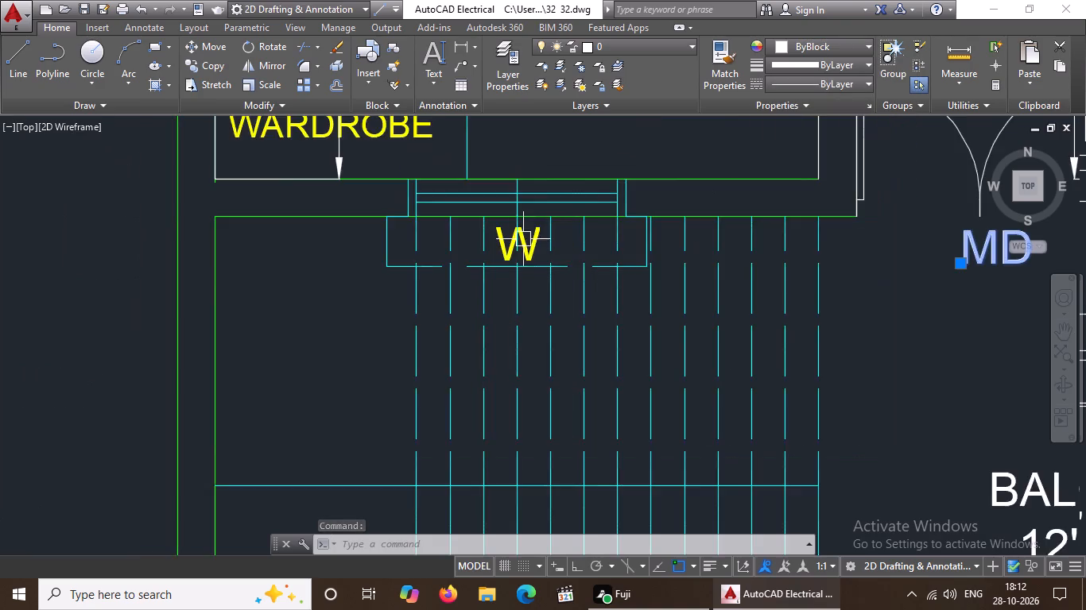
{"action": "scroll", "coordinate": [522, 242], "scroll_direction": "up", "scroll_amount": 3}
{"action": "left_click", "coordinate": [535, 268]}
{"action": "left_click", "coordinate": [844, 41]}
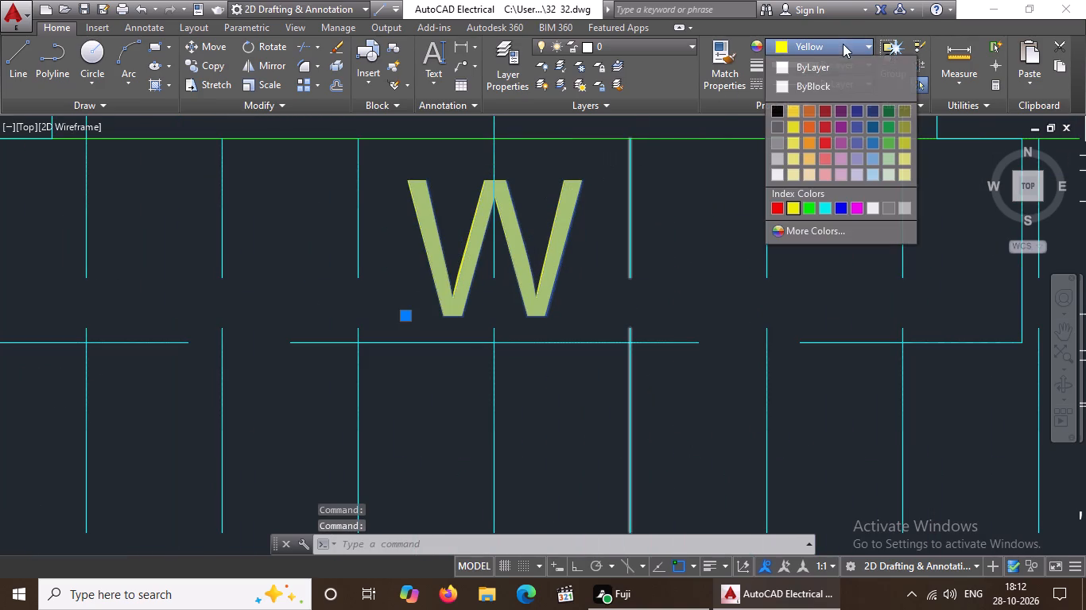
{"action": "left_click", "coordinate": [797, 85]}
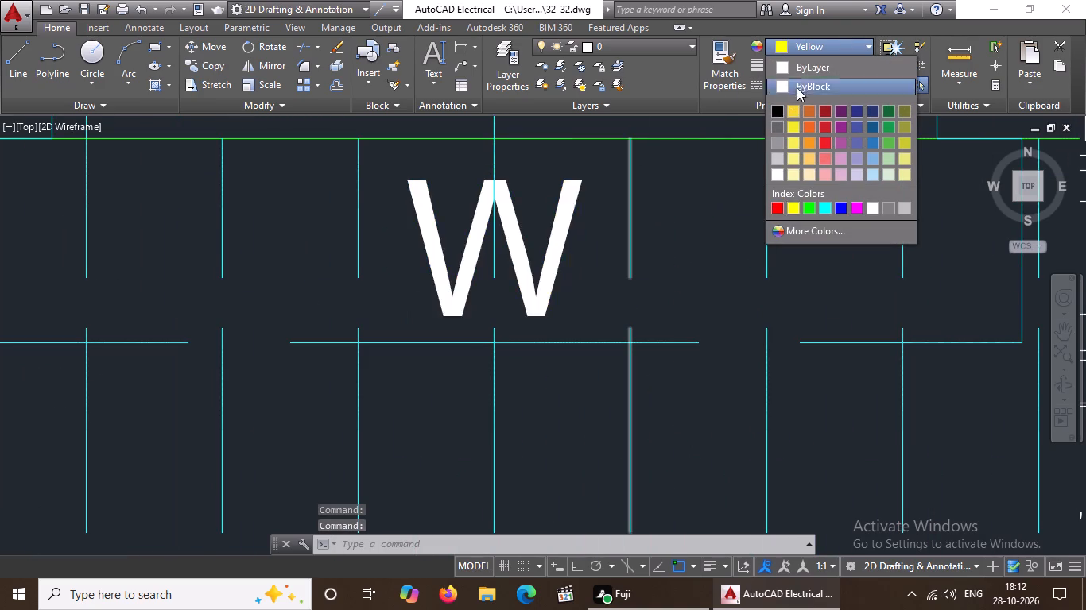
{"action": "scroll", "coordinate": [654, 253], "scroll_direction": "down", "scroll_amount": 4}
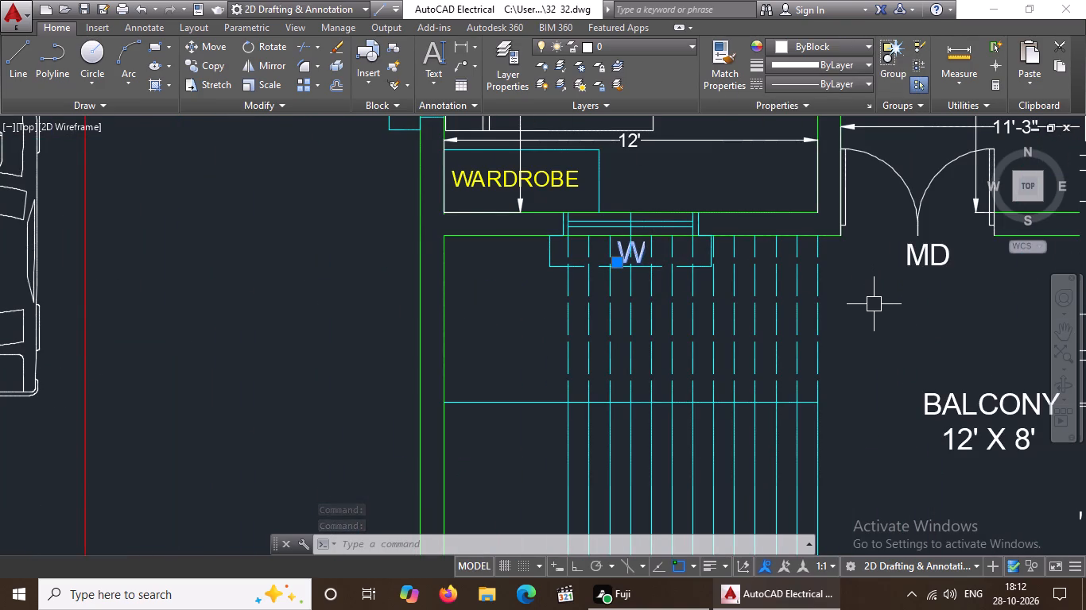
{"action": "key", "text": "Escape"}
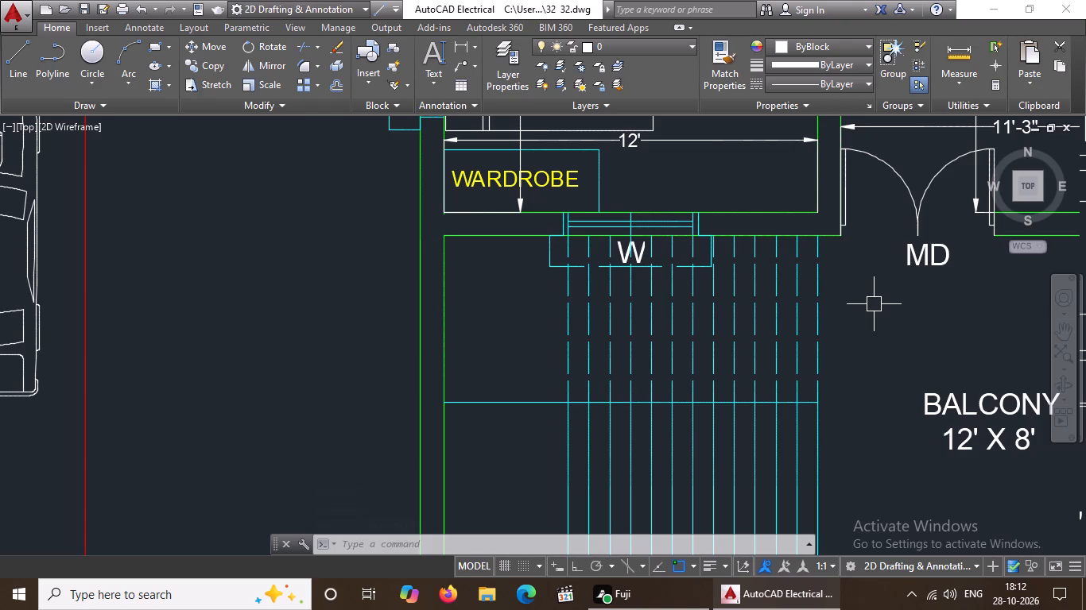
Set the colour of the W label on the outer side wall of the first-floor 12' x 10'6" bedroom to ByBlock.
{"action": "scroll", "coordinate": [516, 308], "scroll_direction": "down", "scroll_amount": 3}
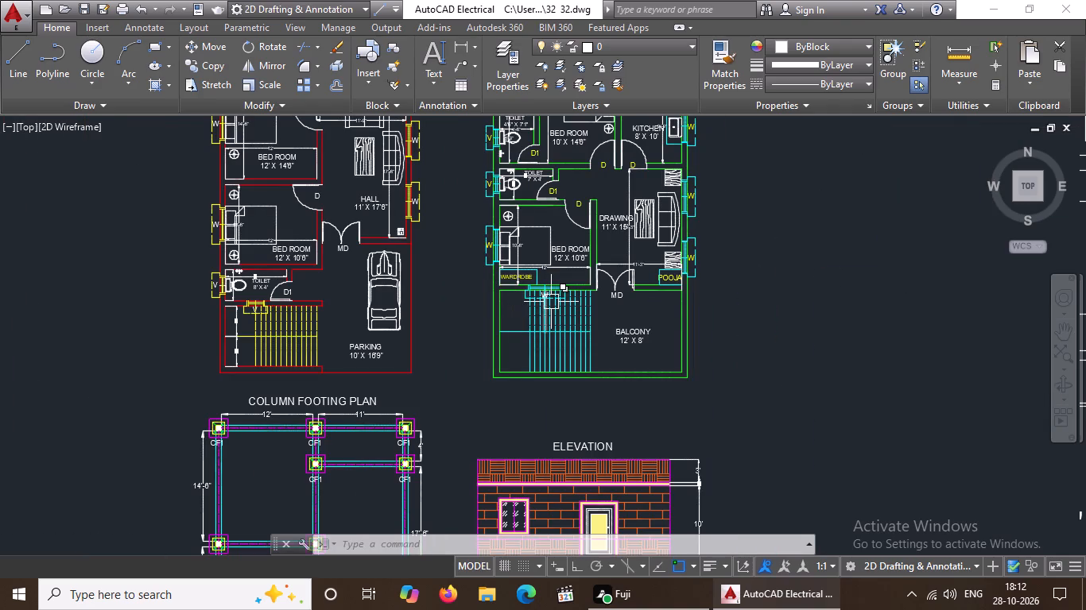
{"action": "key", "text": "Escape"}
{"action": "scroll", "coordinate": [459, 233], "scroll_direction": "up", "scroll_amount": 3}
{"action": "scroll", "coordinate": [522, 282], "scroll_direction": "up", "scroll_amount": 2}
{"action": "left_click", "coordinate": [665, 285]}
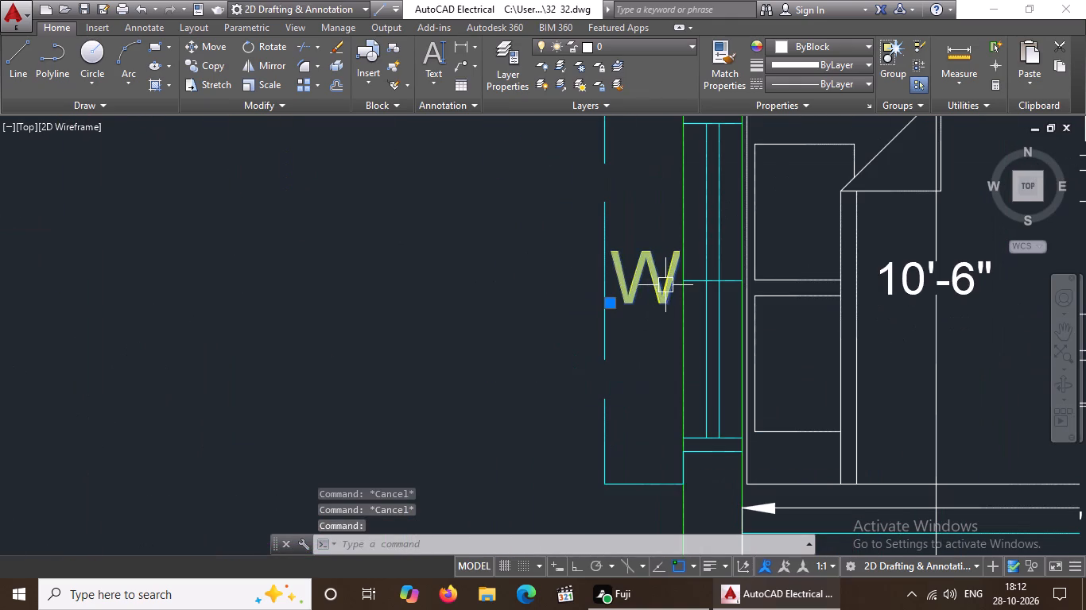
{"action": "left_click", "coordinate": [836, 48]}
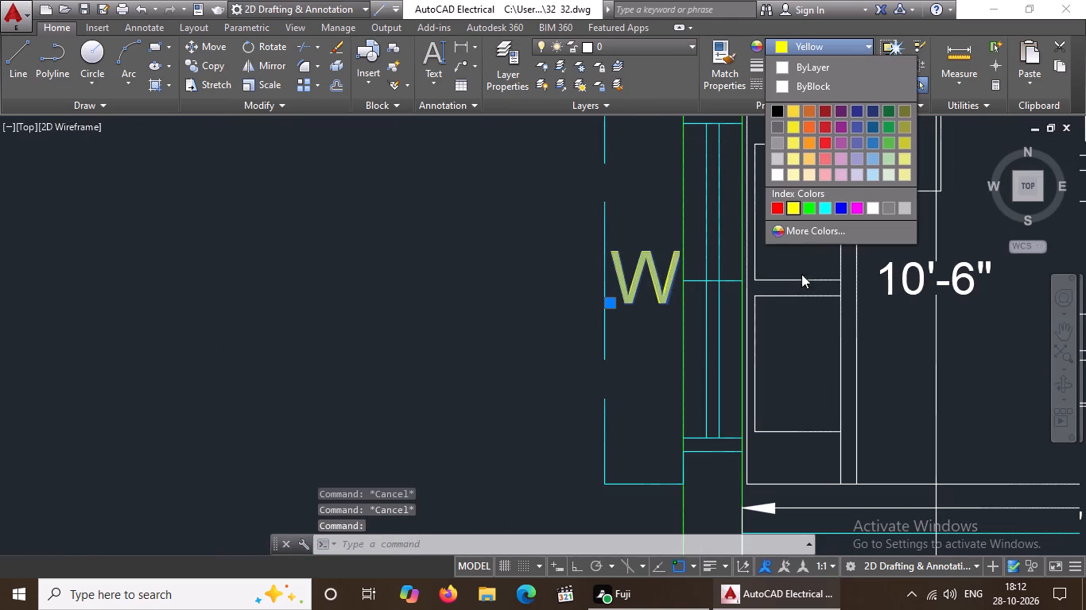
{"action": "left_click", "coordinate": [808, 83]}
{"action": "key", "text": "Escape"}
Set the colour of the W label at the first-floor drawing room window nearest the pooja to ByBlock.
{"action": "scroll", "coordinate": [642, 294], "scroll_direction": "down", "scroll_amount": 4}
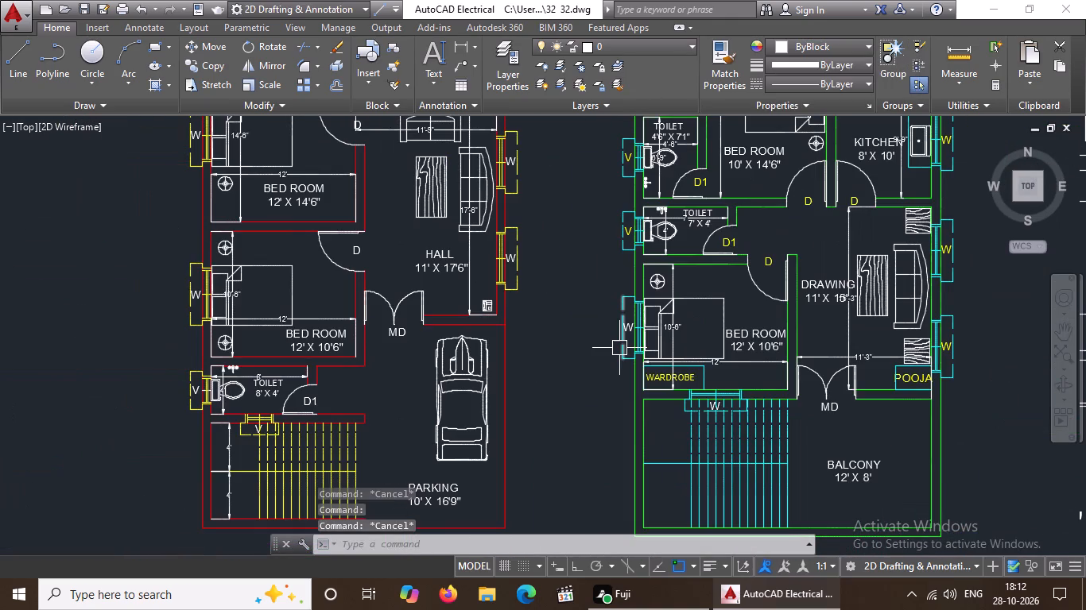
{"action": "scroll", "coordinate": [968, 351], "scroll_direction": "up", "scroll_amount": 2}
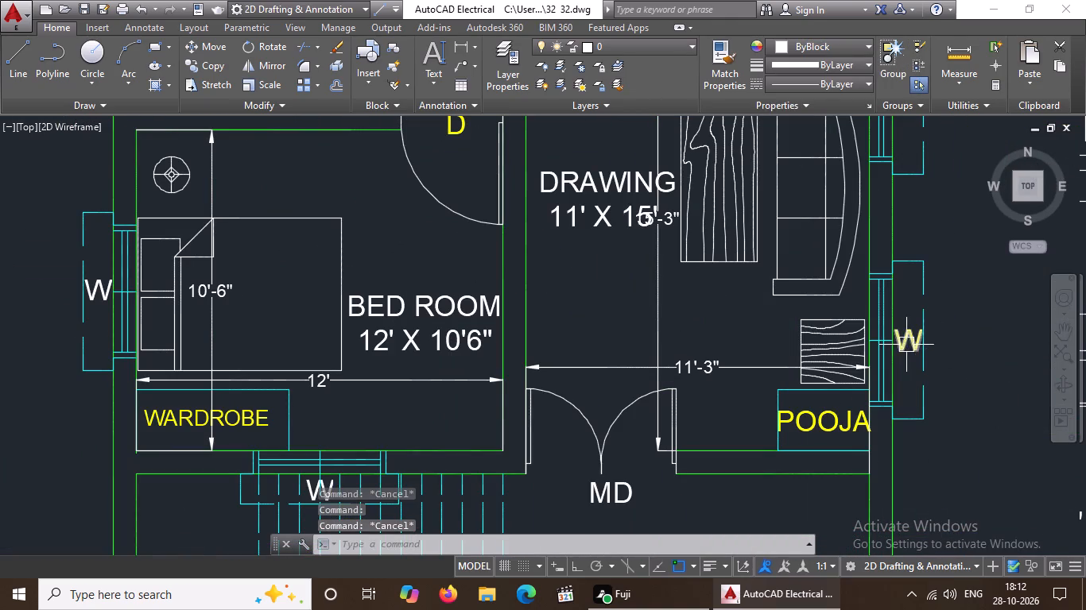
{"action": "left_click", "coordinate": [908, 343]}
{"action": "left_click", "coordinate": [797, 33]}
{"action": "left_click", "coordinate": [795, 48]}
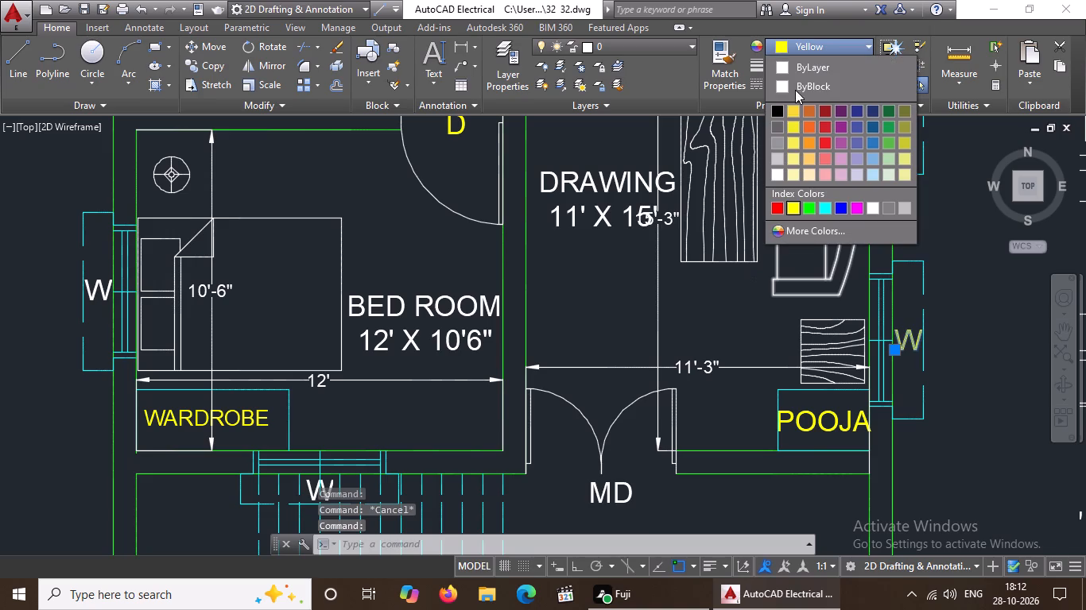
{"action": "left_click", "coordinate": [798, 86]}
{"action": "key", "text": "Escape"}
Set the colour of the D label at the first-floor 12' x 10'6" bedroom door to ByBlock.
{"action": "scroll", "coordinate": [712, 280], "scroll_direction": "down", "scroll_amount": 2}
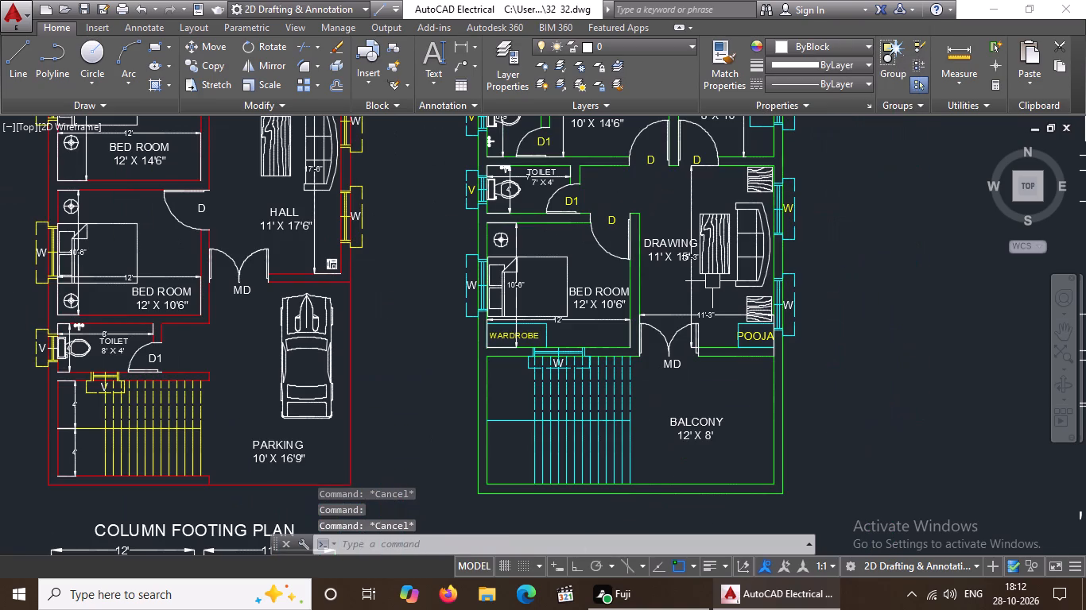
{"action": "left_click", "coordinate": [611, 218]}
{"action": "left_click", "coordinate": [798, 45]}
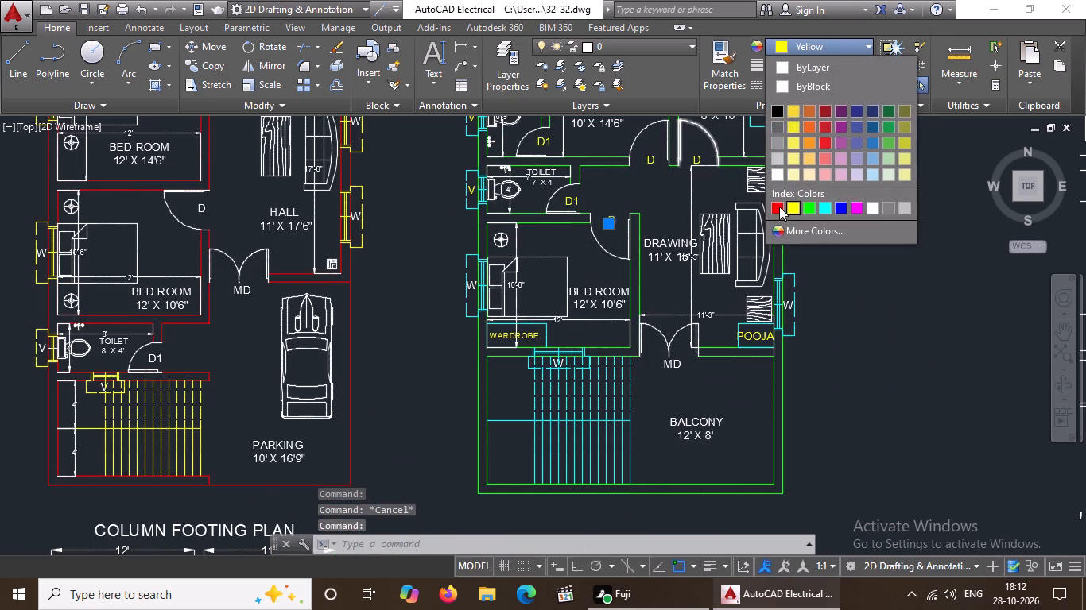
{"action": "left_click", "coordinate": [815, 83]}
{"action": "key", "text": "Escape"}
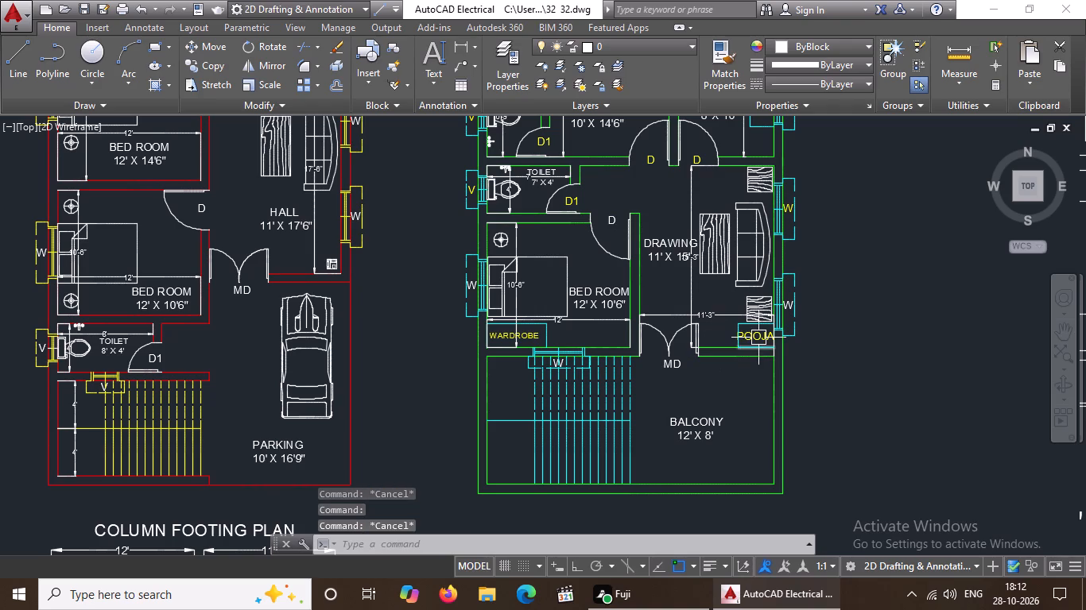
{"action": "key", "text": "Escape"}
Set the colour of the V label at the first-floor 7' x 4' toilet ventilator to ByBlock.
{"action": "scroll", "coordinate": [426, 183], "scroll_direction": "up", "scroll_amount": 3}
{"action": "left_click", "coordinate": [603, 214]}
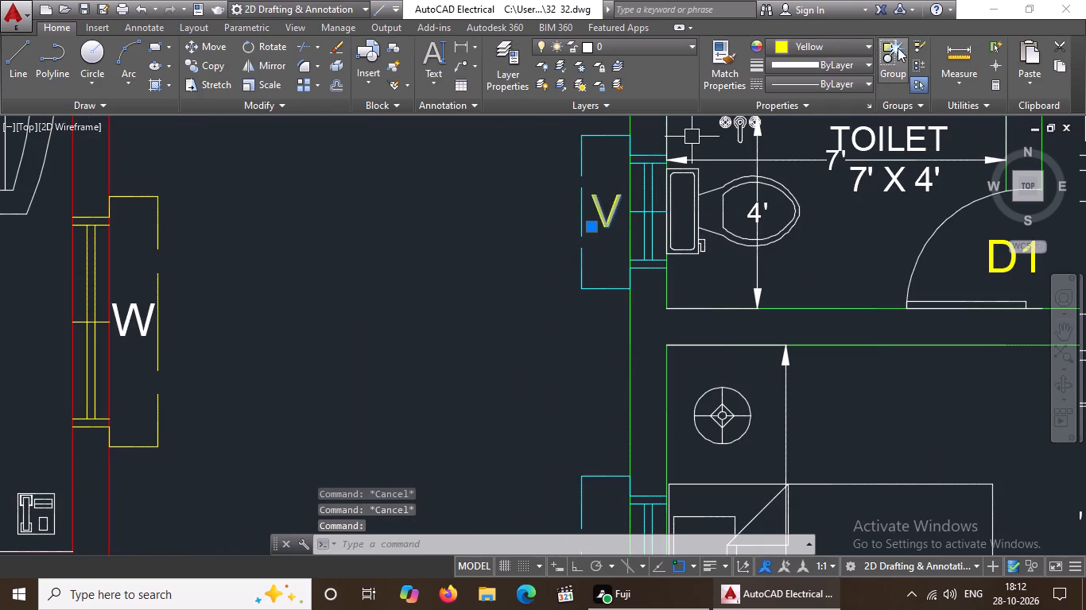
{"action": "left_click", "coordinate": [852, 44]}
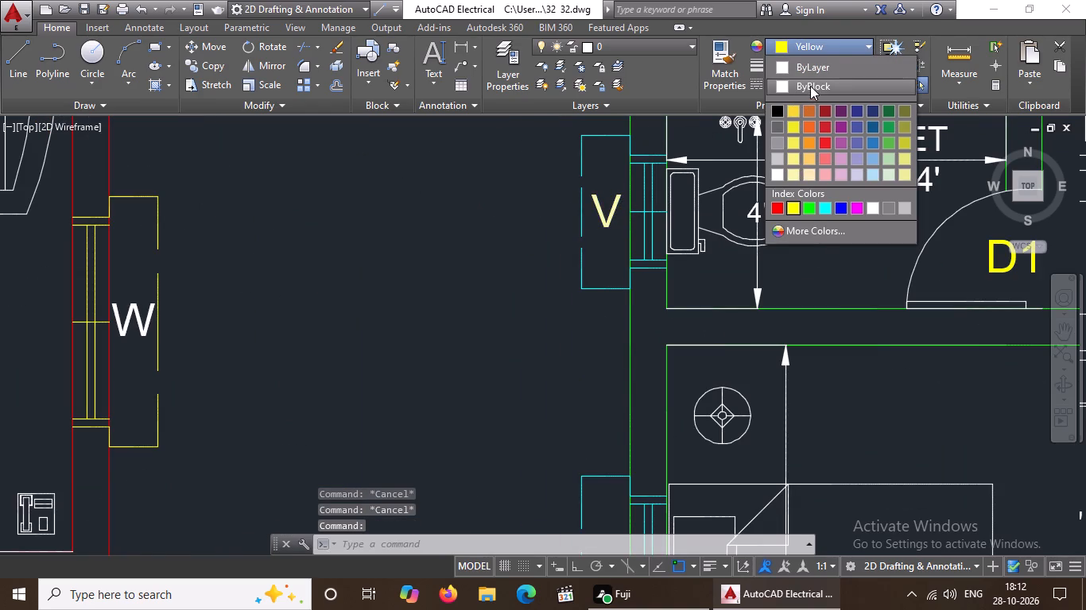
{"action": "left_click", "coordinate": [810, 86]}
{"action": "scroll", "coordinate": [704, 186], "scroll_direction": "down", "scroll_amount": 3}
{"action": "key", "text": "Escape"}
Set the colour of the D1 label at the first-floor 7' x 4' toilet door to ByBlock.
{"action": "scroll", "coordinate": [779, 200], "scroll_direction": "up", "scroll_amount": 2}
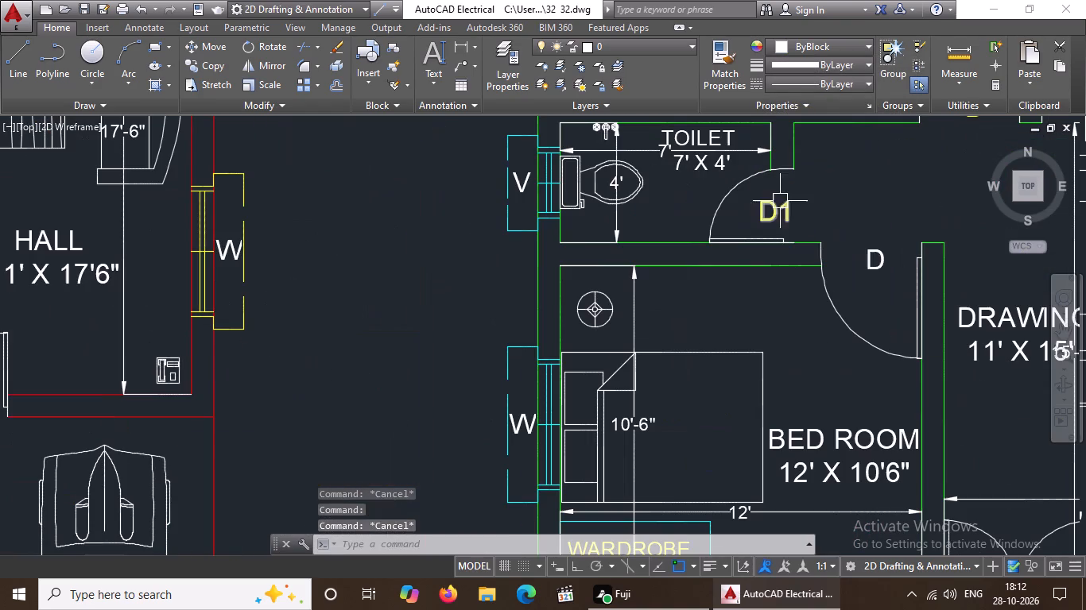
{"action": "left_click", "coordinate": [784, 207]}
{"action": "left_click", "coordinate": [797, 41]}
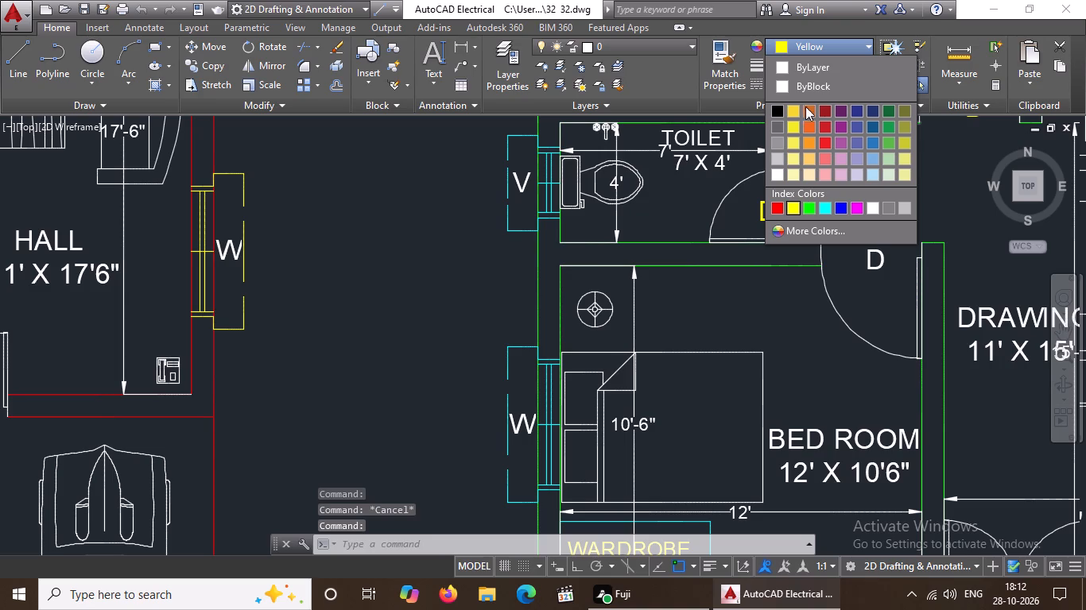
{"action": "left_click", "coordinate": [810, 83]}
{"action": "key", "text": "Escape"}
Set the colour of the W label at the first-floor drawing room window nearer the kitchen to ByBlock.
{"action": "scroll", "coordinate": [684, 299], "scroll_direction": "up", "scroll_amount": 1}
{"action": "scroll", "coordinate": [684, 299], "scroll_direction": "down", "scroll_amount": 3}
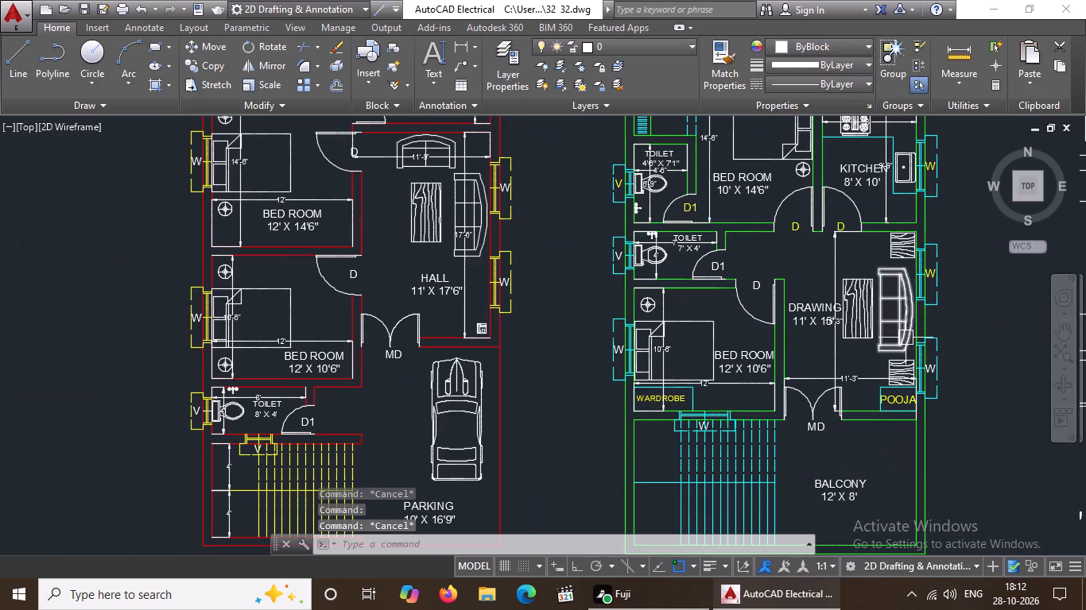
{"action": "scroll", "coordinate": [926, 261], "scroll_direction": "up", "scroll_amount": 3}
{"action": "left_click", "coordinate": [931, 309]}
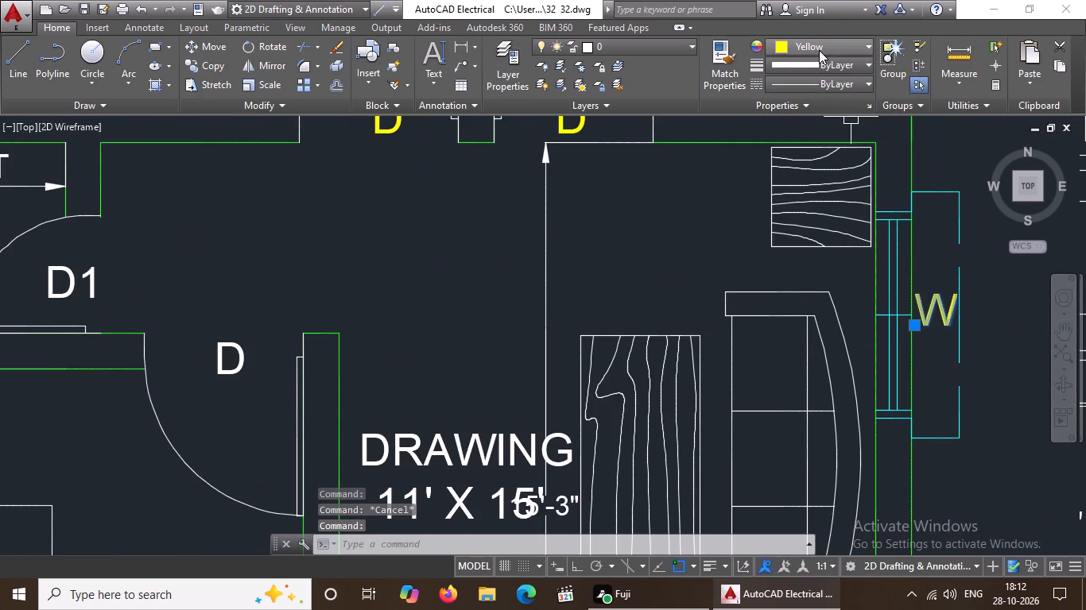
{"action": "left_click", "coordinate": [820, 49]}
{"action": "left_click", "coordinate": [813, 83]}
{"action": "scroll", "coordinate": [739, 241], "scroll_direction": "down", "scroll_amount": 2}
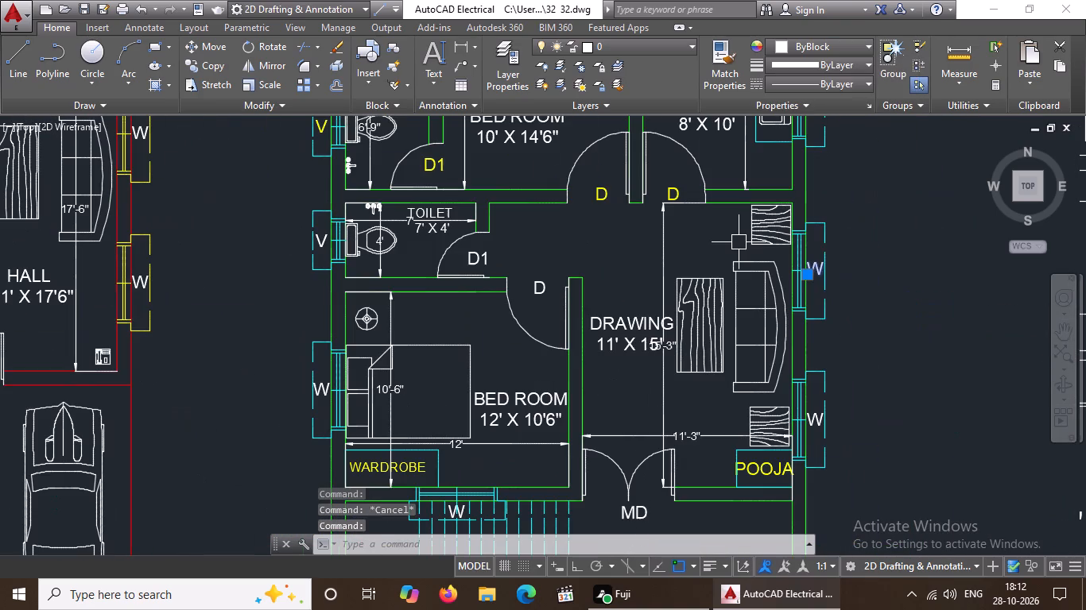
{"action": "key", "text": "Escape"}
Set the colour of the D label at the first-floor 10' x 14'6" bedroom door to ByBlock.
{"action": "left_click", "coordinate": [599, 187]}
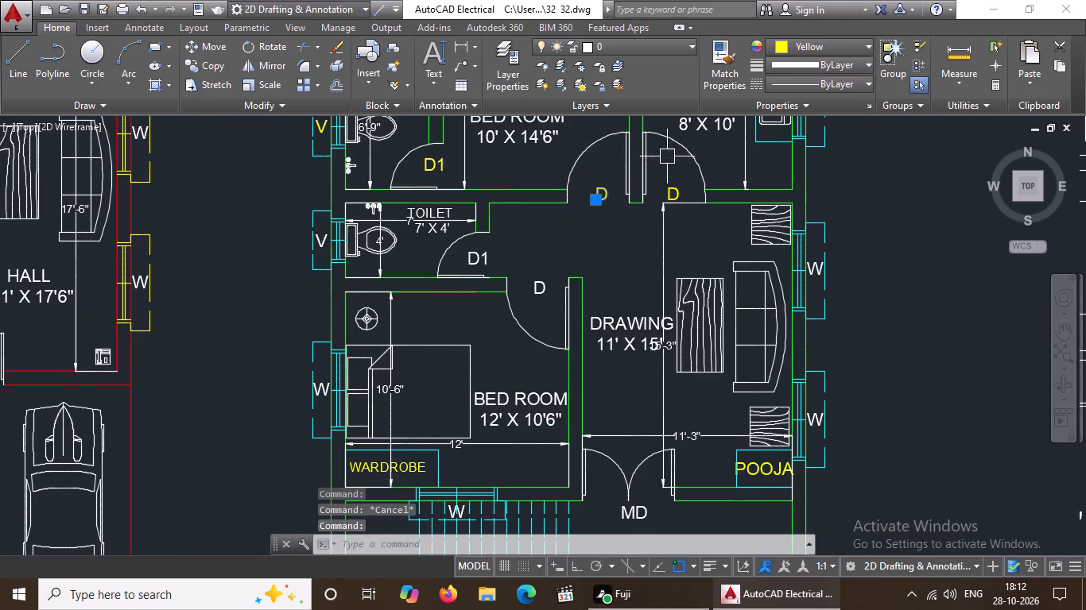
{"action": "left_click", "coordinate": [799, 41]}
{"action": "left_click", "coordinate": [805, 83]}
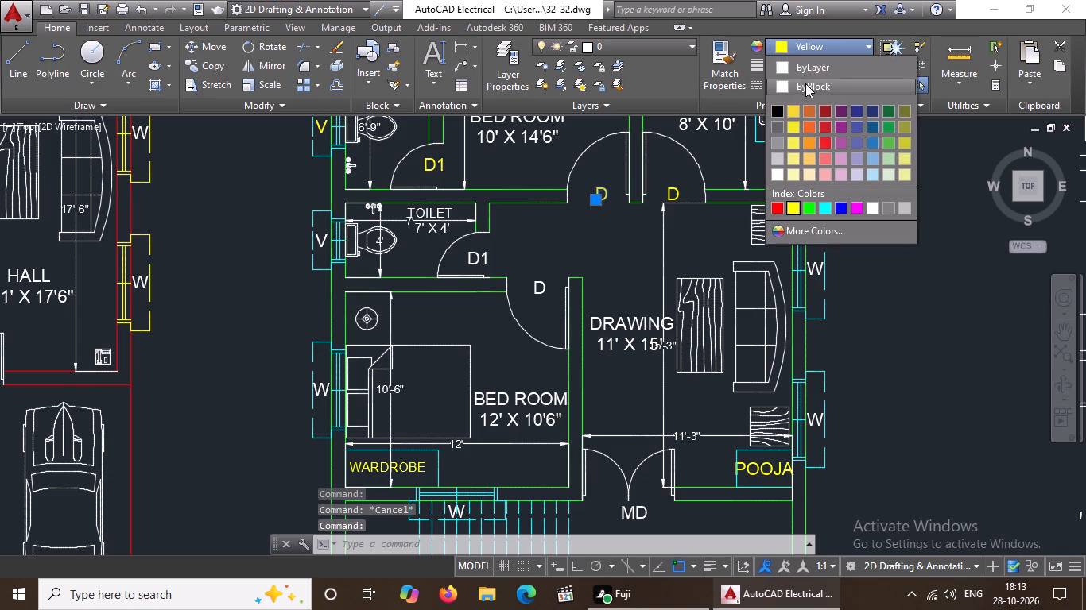
{"action": "key", "text": "Escape"}
Set the colour of the D label at the first-floor kitchen door to ByBlock.
{"action": "scroll", "coordinate": [678, 191], "scroll_direction": "up", "scroll_amount": 2}
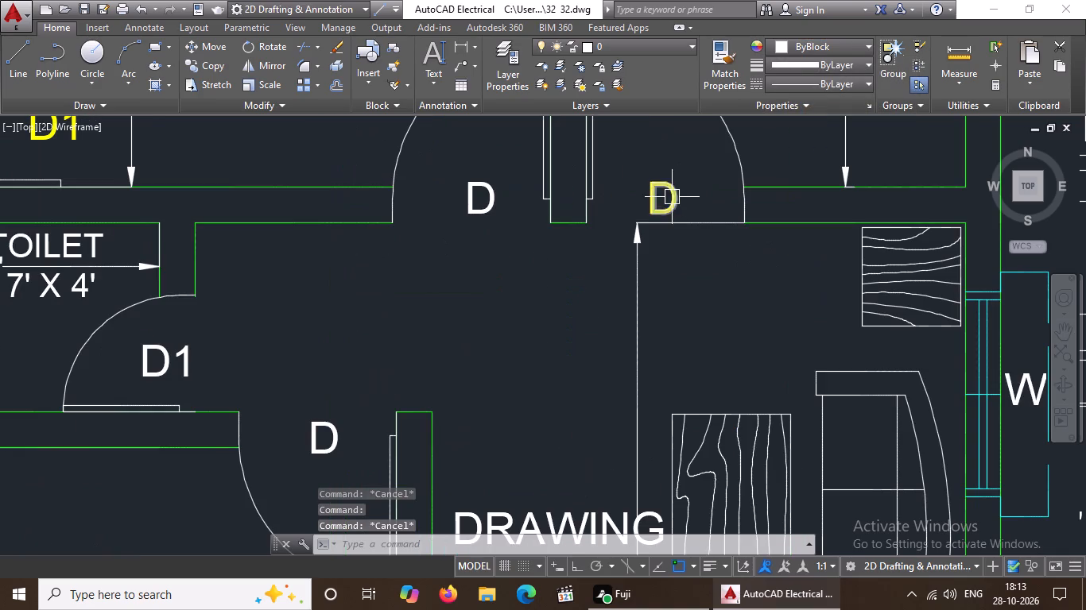
{"action": "left_click", "coordinate": [672, 198]}
{"action": "left_click", "coordinate": [828, 45]}
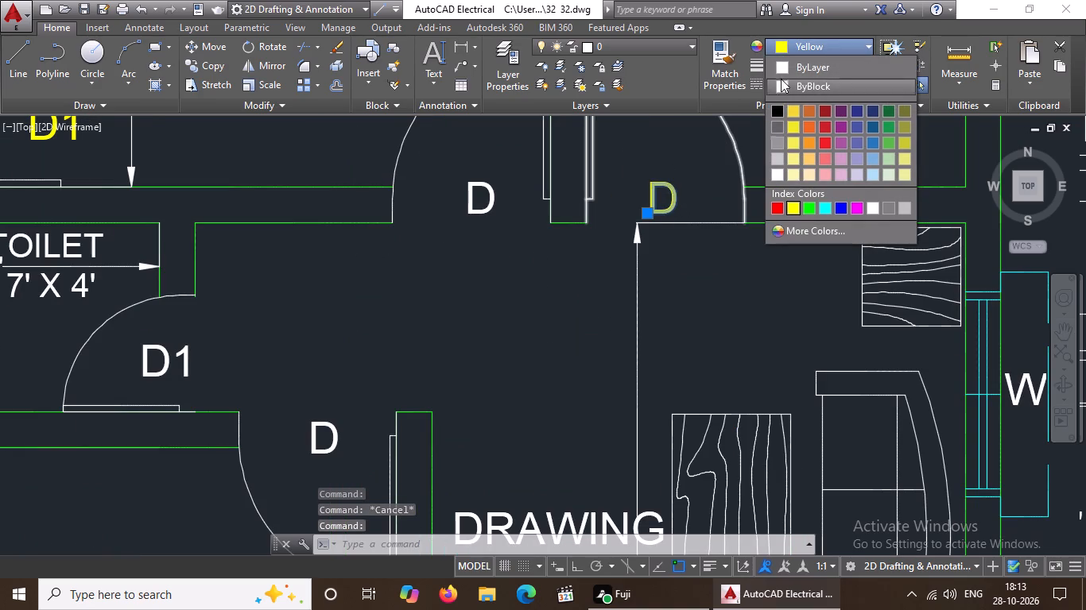
{"action": "left_click", "coordinate": [782, 84]}
{"action": "scroll", "coordinate": [730, 272], "scroll_direction": "up", "scroll_amount": 1}
{"action": "scroll", "coordinate": [730, 272], "scroll_direction": "down", "scroll_amount": 3}
{"action": "key", "text": "Escape"}
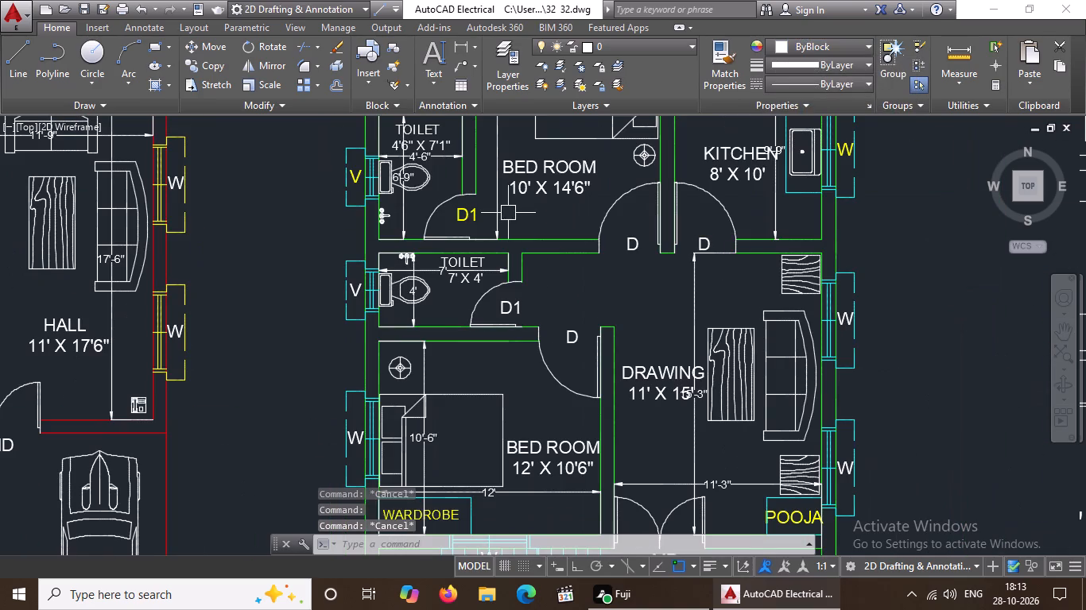
Set the colour of the D1 label at the first-floor 4'6" x 7'1" toilet door to ByBlock.
{"action": "scroll", "coordinate": [508, 213], "scroll_direction": "up", "scroll_amount": 2}
{"action": "left_click", "coordinate": [392, 213]}
{"action": "left_click", "coordinate": [831, 46]}
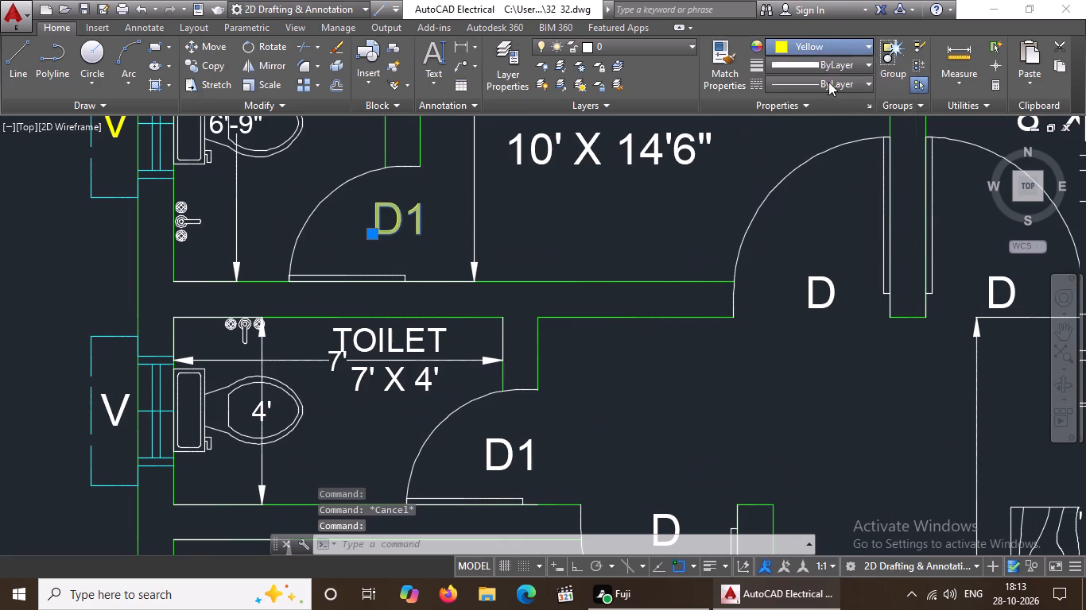
{"action": "left_click", "coordinate": [797, 87]}
{"action": "key", "text": "Escape"}
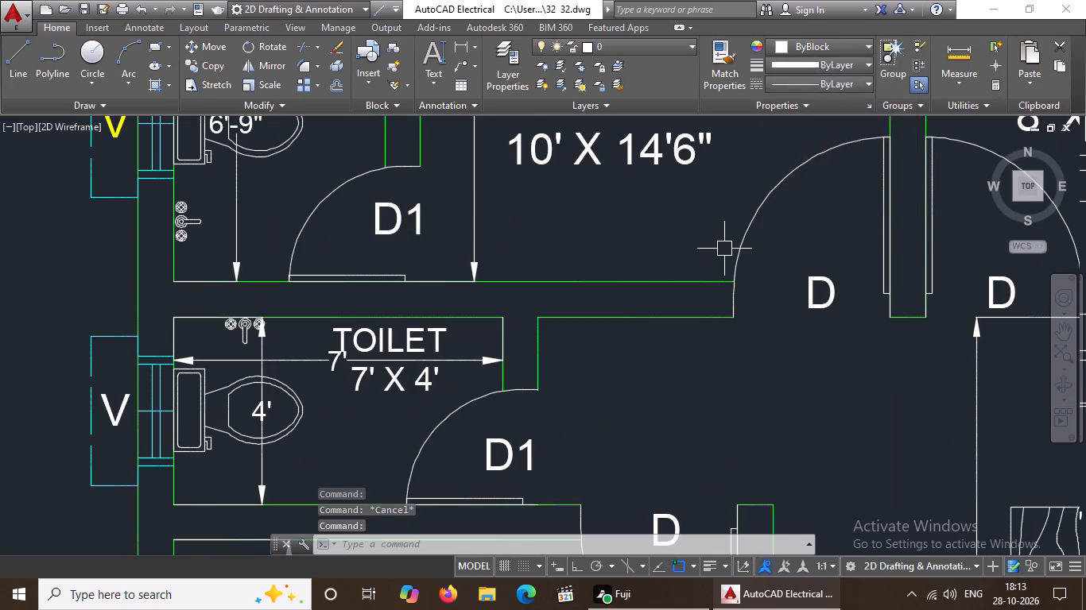
Set the colour of the V label at the first-floor 4'6" x 7'1" toilet ventilator to ByBlock.
{"action": "scroll", "coordinate": [724, 249], "scroll_direction": "down", "scroll_amount": 3}
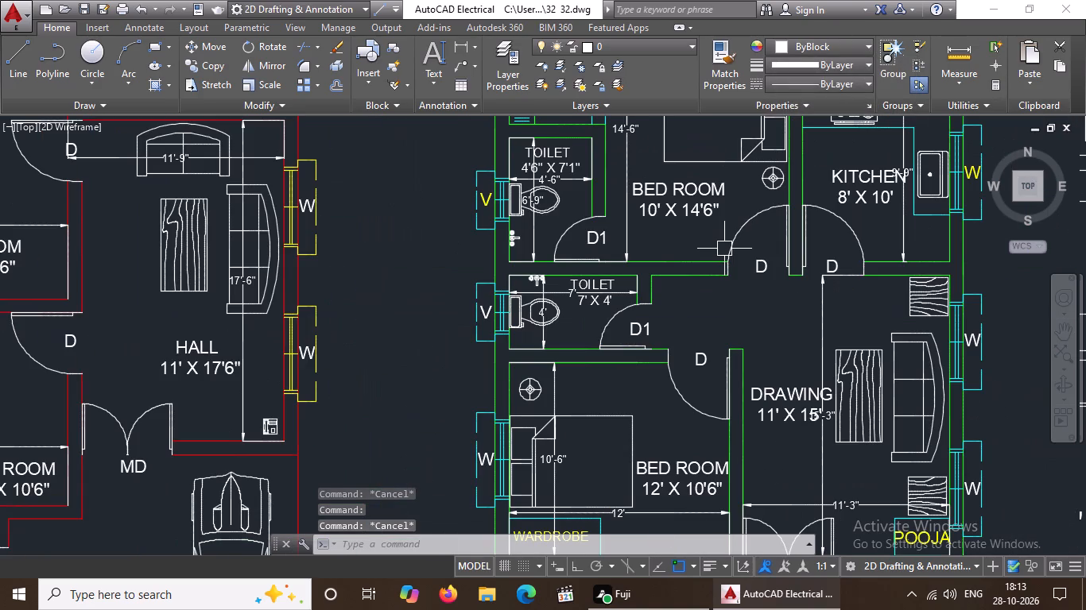
{"action": "key", "text": "Escape"}
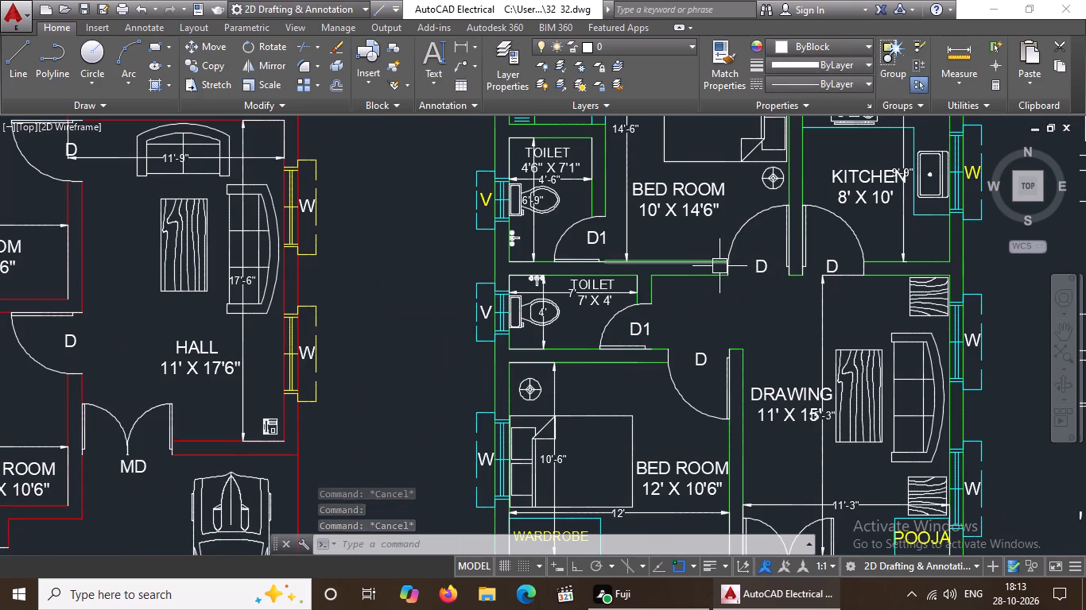
{"action": "scroll", "coordinate": [488, 214], "scroll_direction": "up", "scroll_amount": 2}
{"action": "left_click", "coordinate": [481, 194]}
{"action": "left_click", "coordinate": [776, 52]}
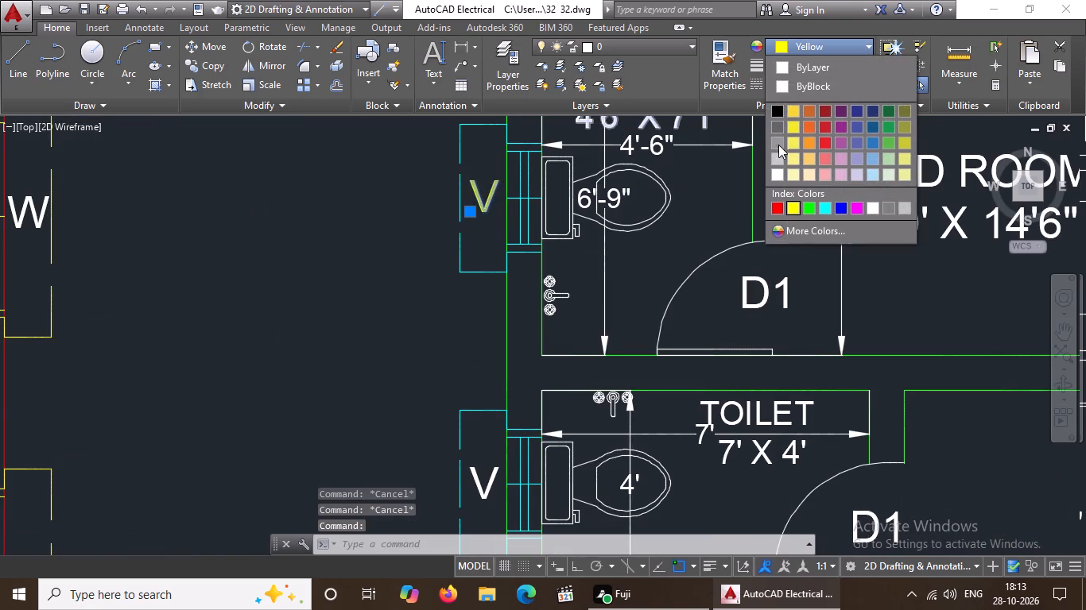
{"action": "left_click", "coordinate": [794, 87]}
Set the colour of the W label at the first-floor kitchen window to ByBlock.
{"action": "scroll", "coordinate": [624, 304], "scroll_direction": "down", "scroll_amount": 4}
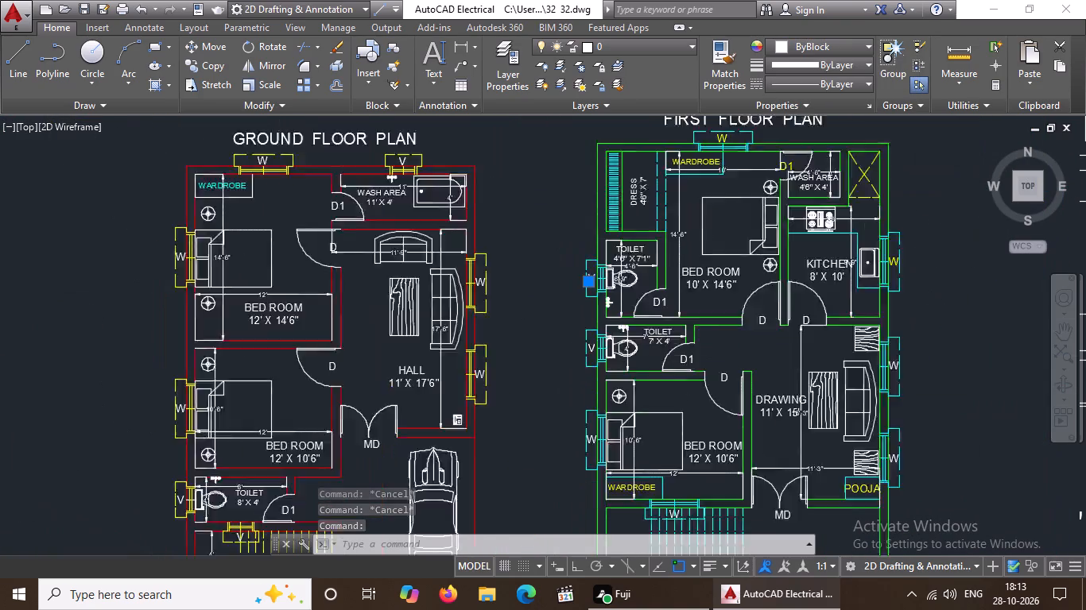
{"action": "scroll", "coordinate": [798, 286], "scroll_direction": "up", "scroll_amount": 4}
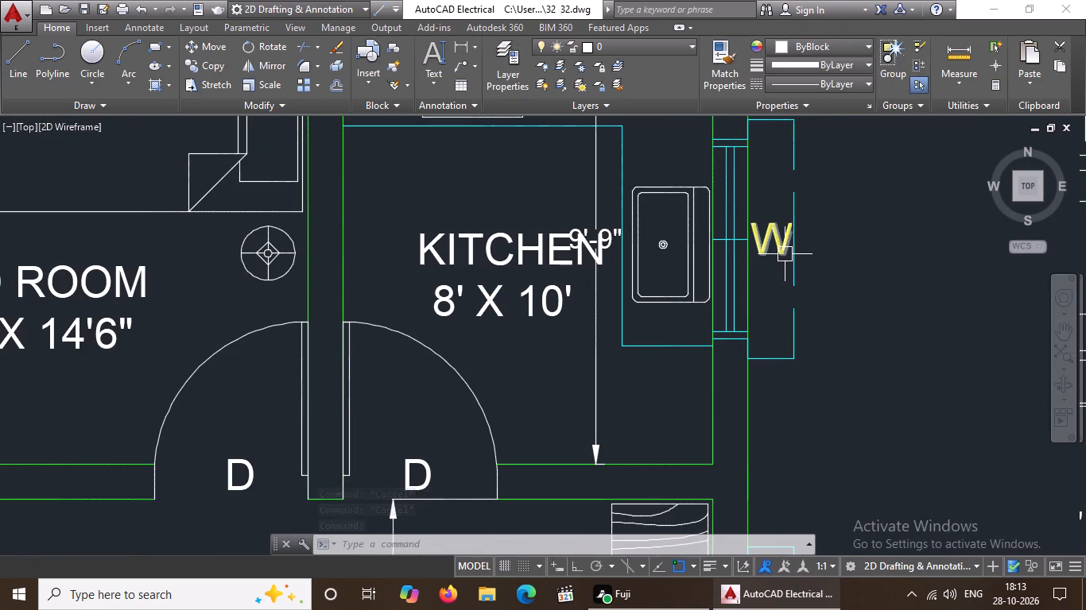
{"action": "left_click", "coordinate": [769, 237]}
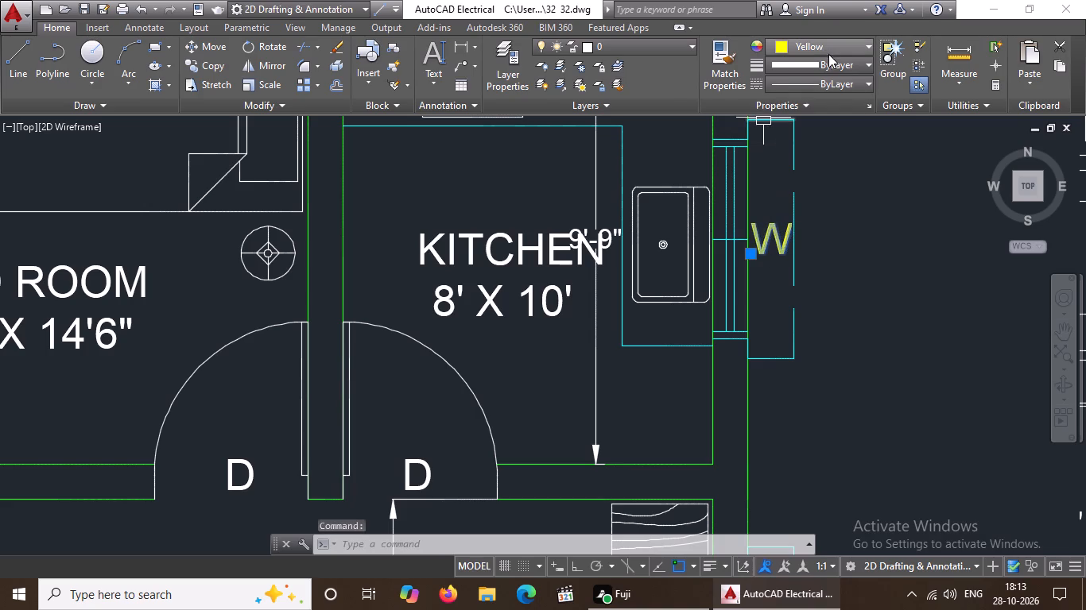
{"action": "left_click", "coordinate": [830, 51]}
{"action": "left_click", "coordinate": [797, 83]}
{"action": "key", "text": "Escape"}
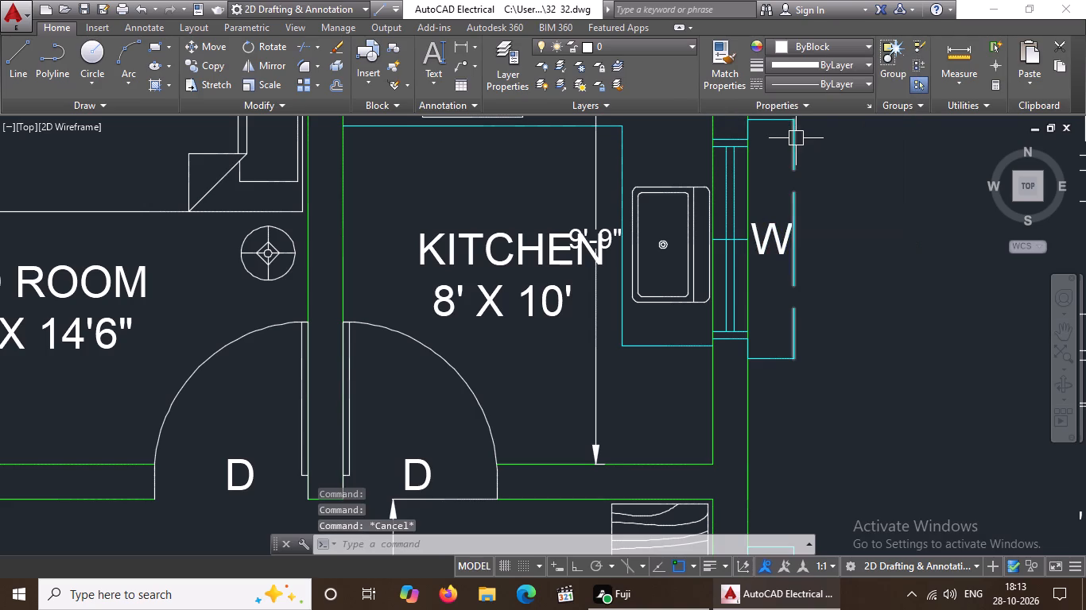
Set the colour of the W label at the first-floor 10' x 14'6" bedroom window beside the wardrobe to ByBlock.
{"action": "scroll", "coordinate": [655, 245], "scroll_direction": "down", "scroll_amount": 3}
{"action": "middle_click_drag", "start_coordinate": [674, 227], "coordinate": [674, 279]}
{"action": "scroll", "coordinate": [515, 152], "scroll_direction": "up", "scroll_amount": 3}
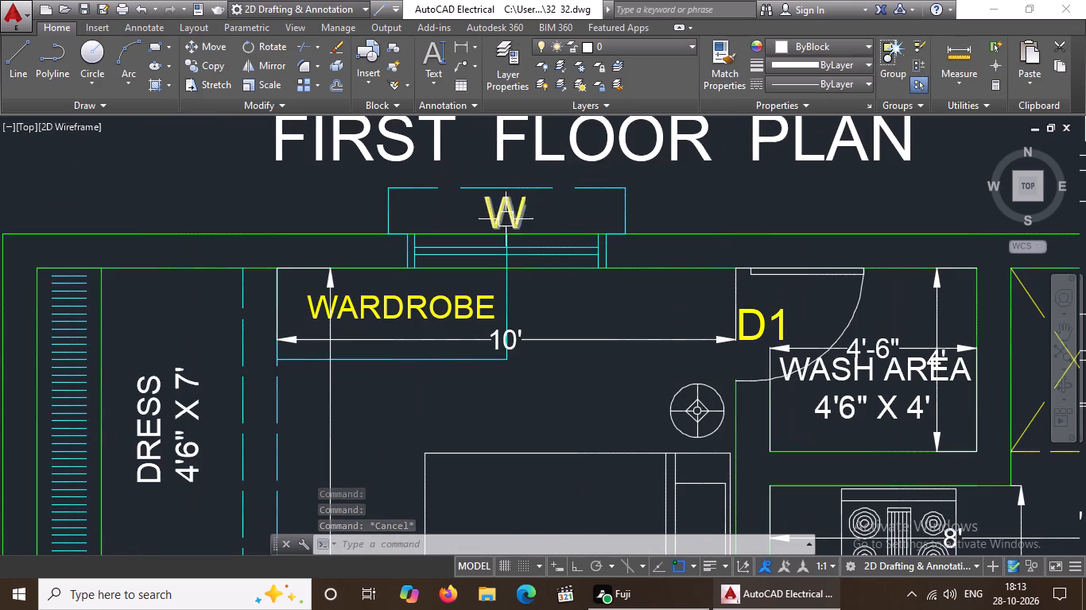
{"action": "left_click", "coordinate": [506, 210]}
{"action": "left_click", "coordinate": [830, 44]}
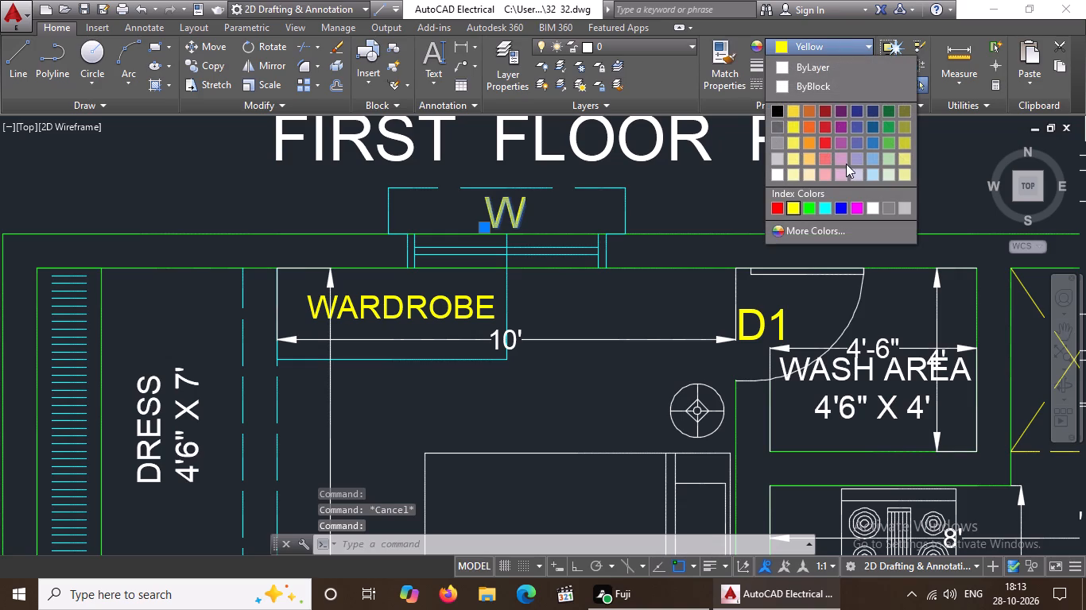
{"action": "left_click", "coordinate": [806, 84]}
{"action": "key", "text": "Escape"}
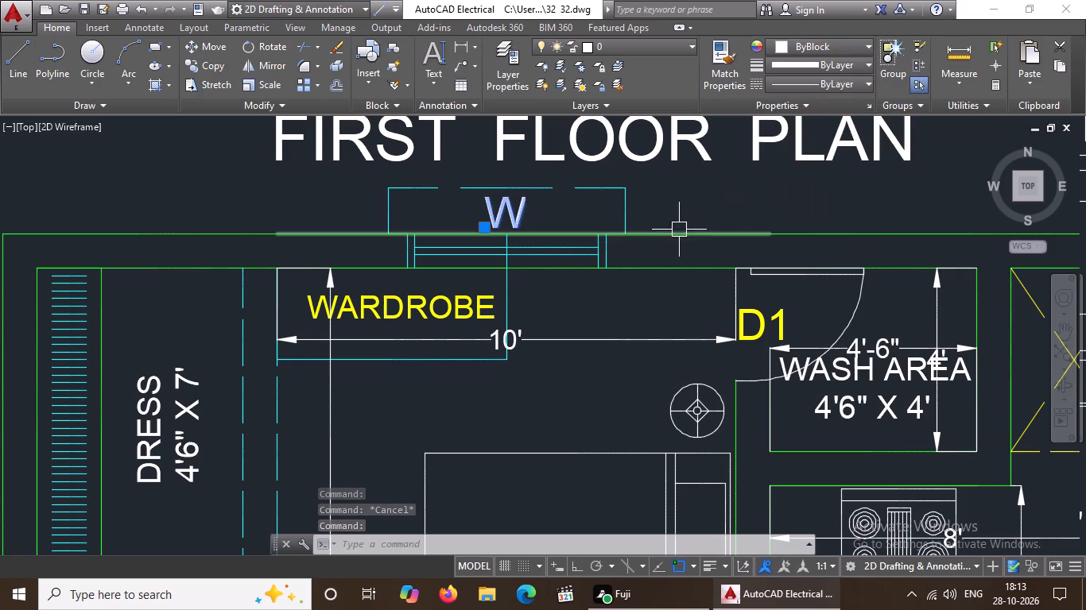
Set the colour of the D1 label at the first-floor wash area door to ByBlock.
{"action": "left_click", "coordinate": [766, 311]}
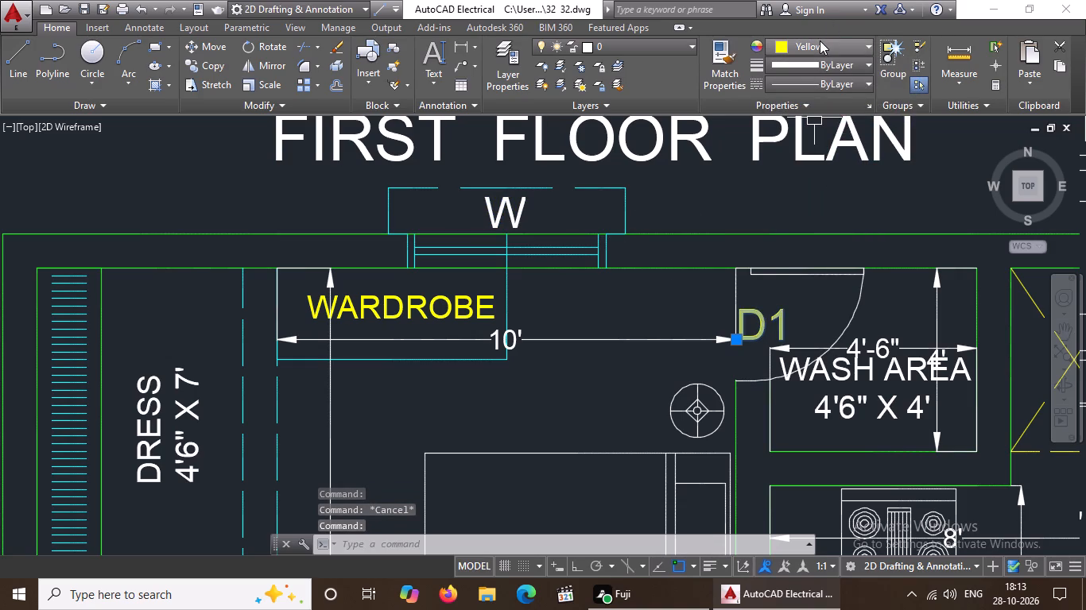
{"action": "left_click_drag", "start_coordinate": [820, 41], "coordinate": [818, 48]}
{"action": "left_click", "coordinate": [811, 84]}
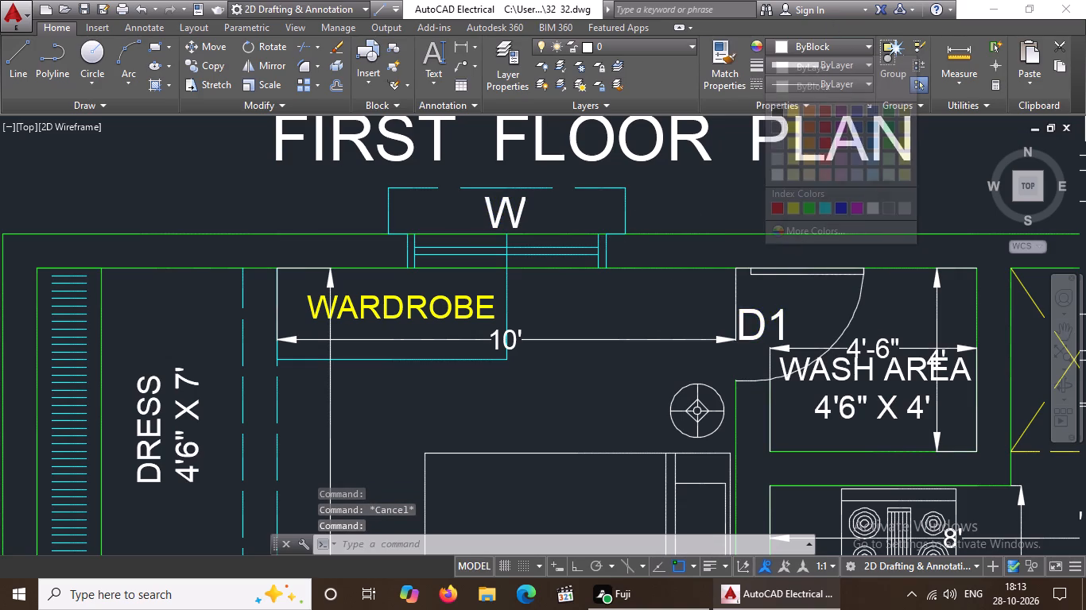
{"action": "scroll", "coordinate": [652, 296], "scroll_direction": "down", "scroll_amount": 3}
{"action": "key", "text": "Escape"}
Examine the labels on both floor plans and the dimensions on the column footing plan.
{"action": "scroll", "coordinate": [725, 324], "scroll_direction": "down", "scroll_amount": 2}
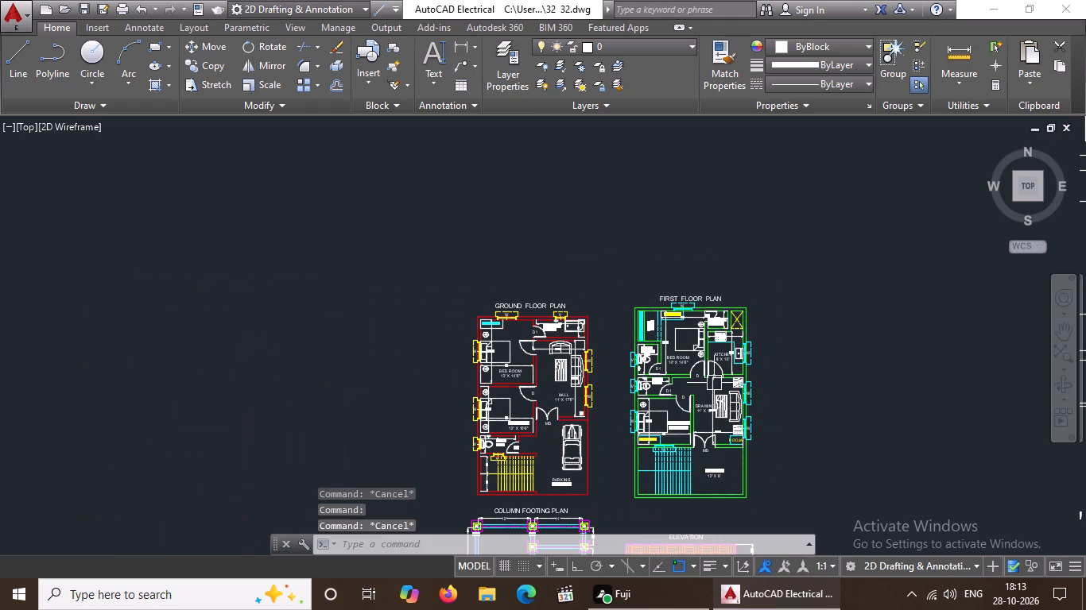
{"action": "scroll", "coordinate": [657, 562], "scroll_direction": "up", "scroll_amount": 5}
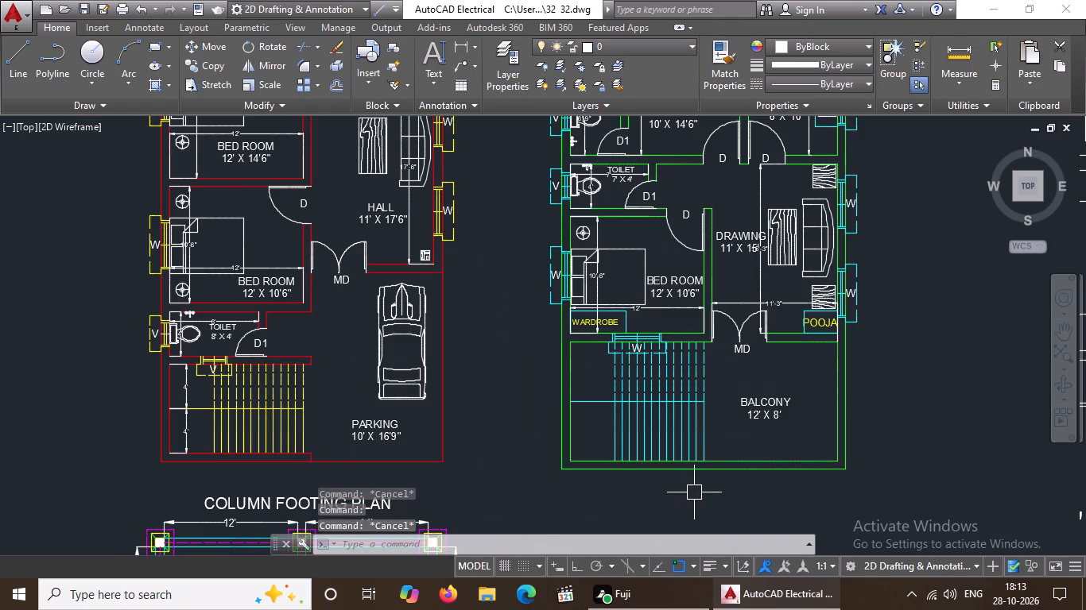
{"action": "scroll", "coordinate": [697, 470], "scroll_direction": "down", "scroll_amount": 2}
{"action": "scroll", "coordinate": [698, 469], "scroll_direction": "up", "scroll_amount": 3}
{"action": "scroll", "coordinate": [700, 461], "scroll_direction": "down", "scroll_amount": 4}
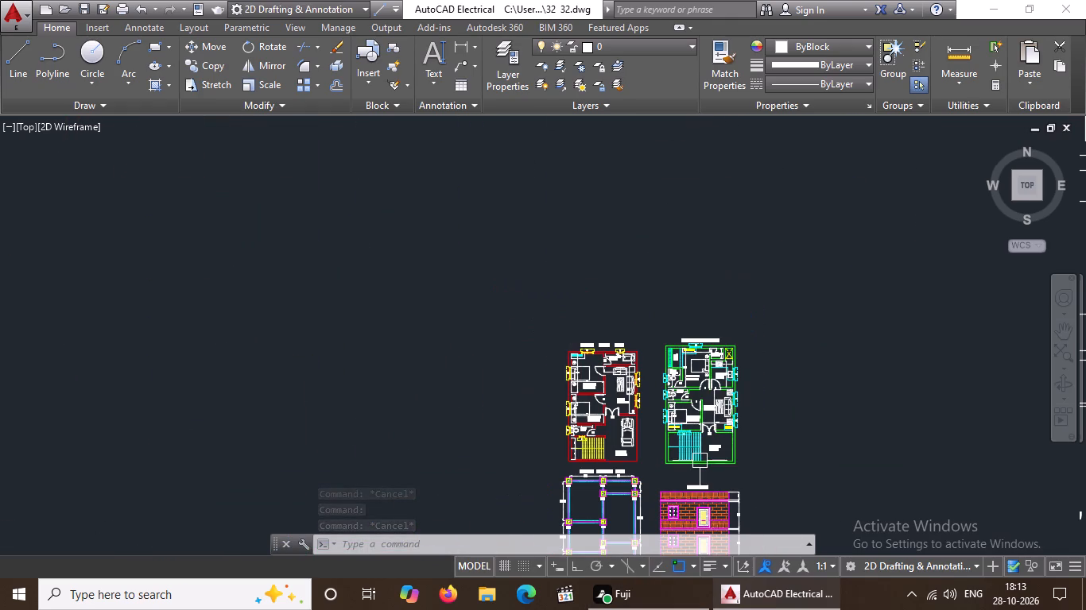
{"action": "scroll", "coordinate": [685, 446], "scroll_direction": "down", "scroll_amount": 1}
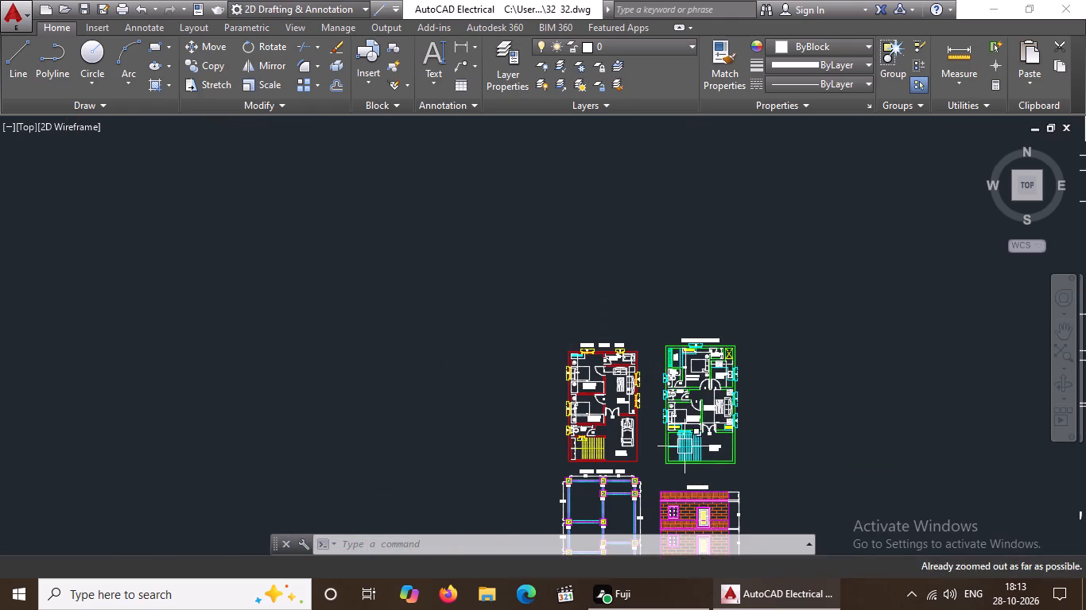
{"action": "middle_click_drag", "start_coordinate": [688, 454], "coordinate": [661, 307]}
{"action": "scroll", "coordinate": [638, 340], "scroll_direction": "up", "scroll_amount": 2}
{"action": "scroll", "coordinate": [496, 344], "scroll_direction": "up", "scroll_amount": 2}
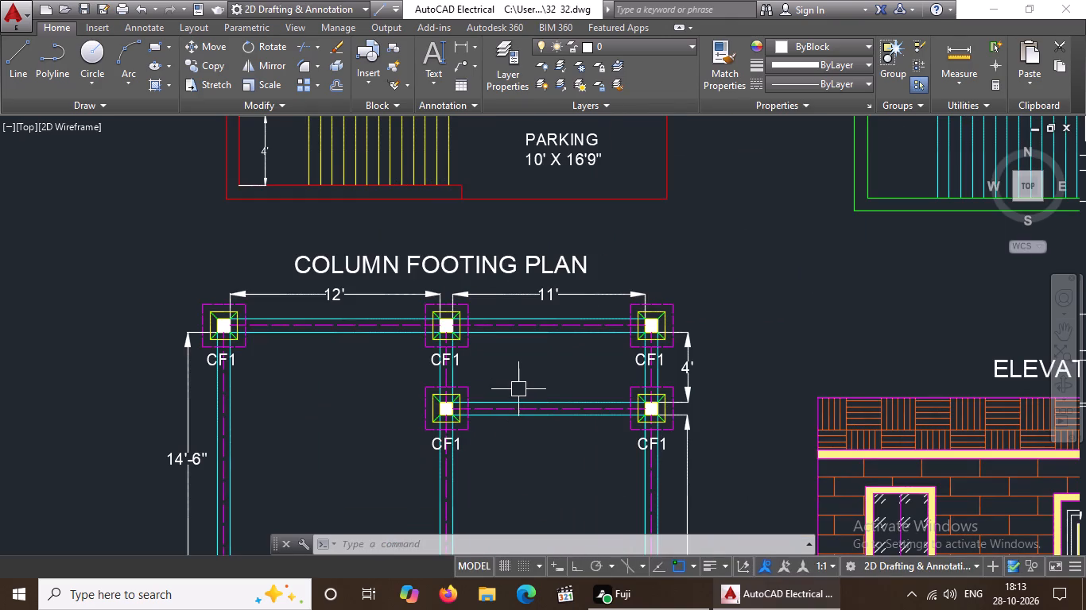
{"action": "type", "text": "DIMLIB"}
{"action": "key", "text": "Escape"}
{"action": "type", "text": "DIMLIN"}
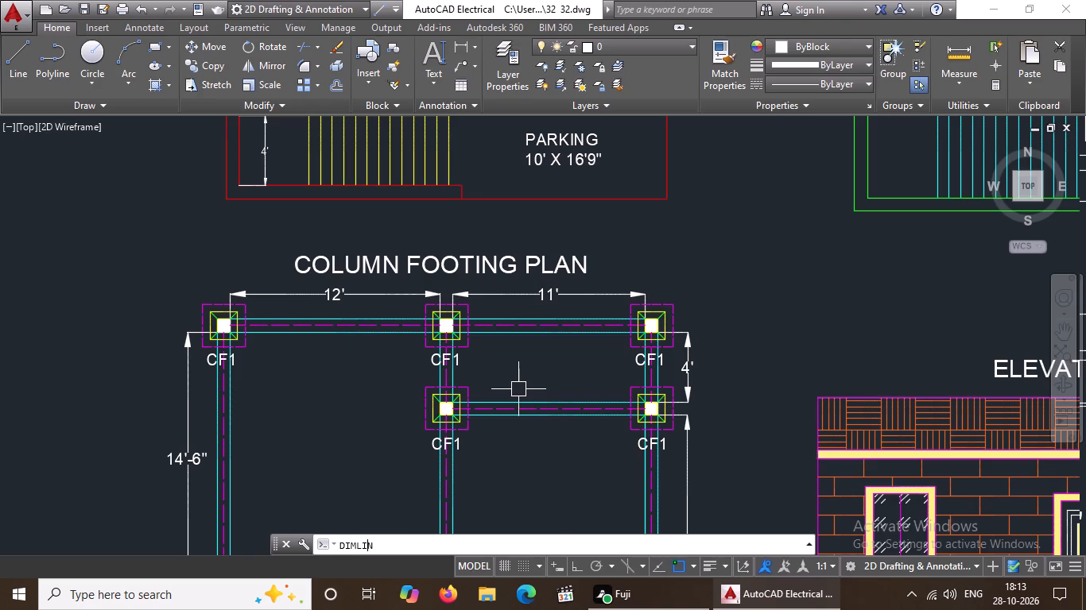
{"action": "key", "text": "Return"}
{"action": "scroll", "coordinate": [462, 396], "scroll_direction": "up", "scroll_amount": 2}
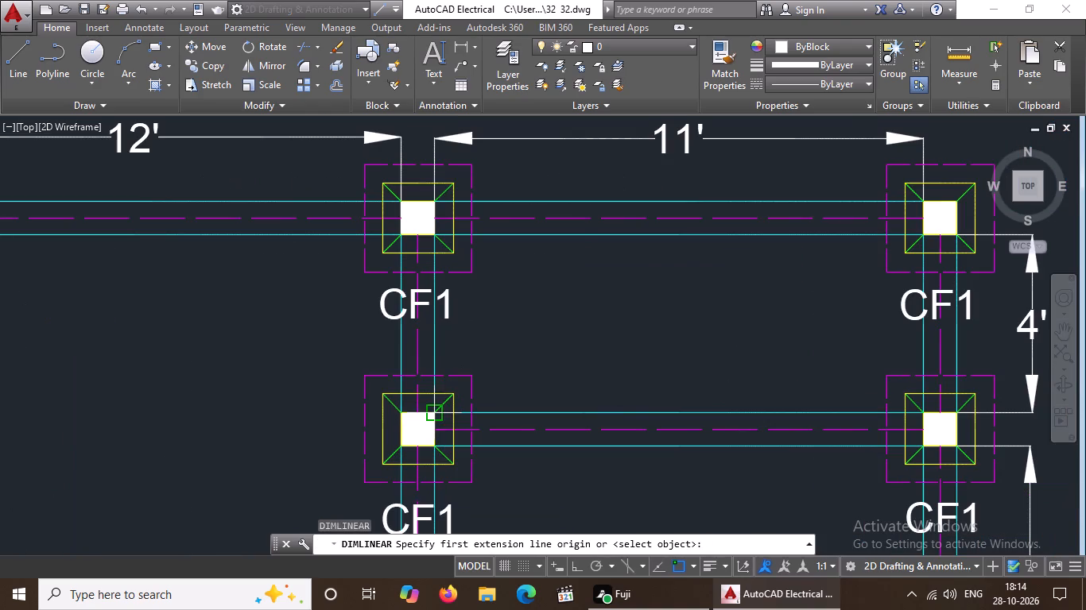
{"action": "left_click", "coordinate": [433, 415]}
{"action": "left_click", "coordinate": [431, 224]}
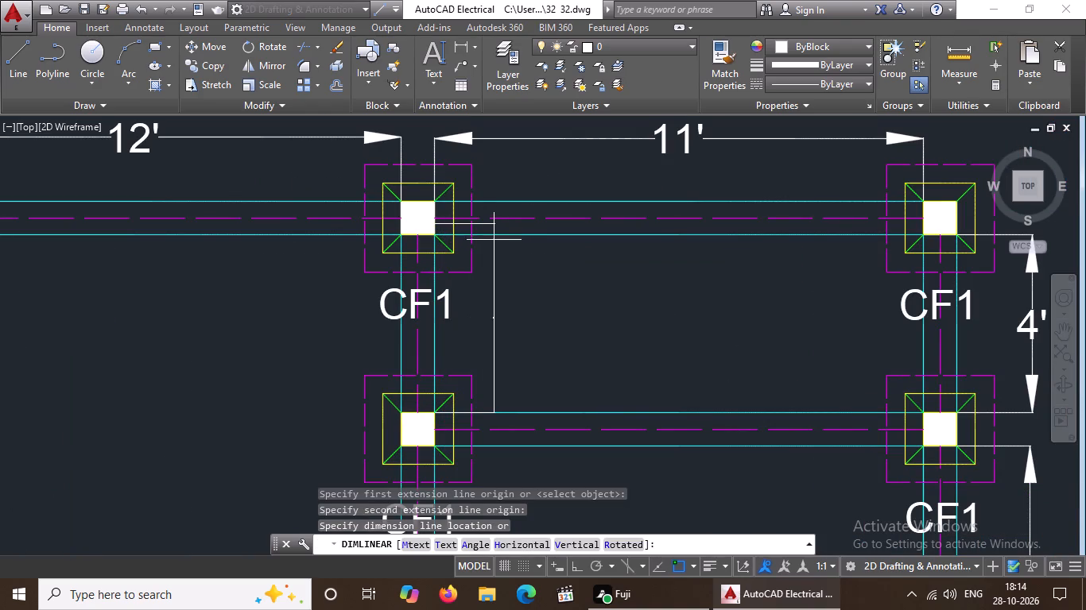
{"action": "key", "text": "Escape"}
Add a vertical linear dimension between the facing corners of the two uppermost middle columns in the column footing plan.
{"action": "type", "text": "DIMLIN"}
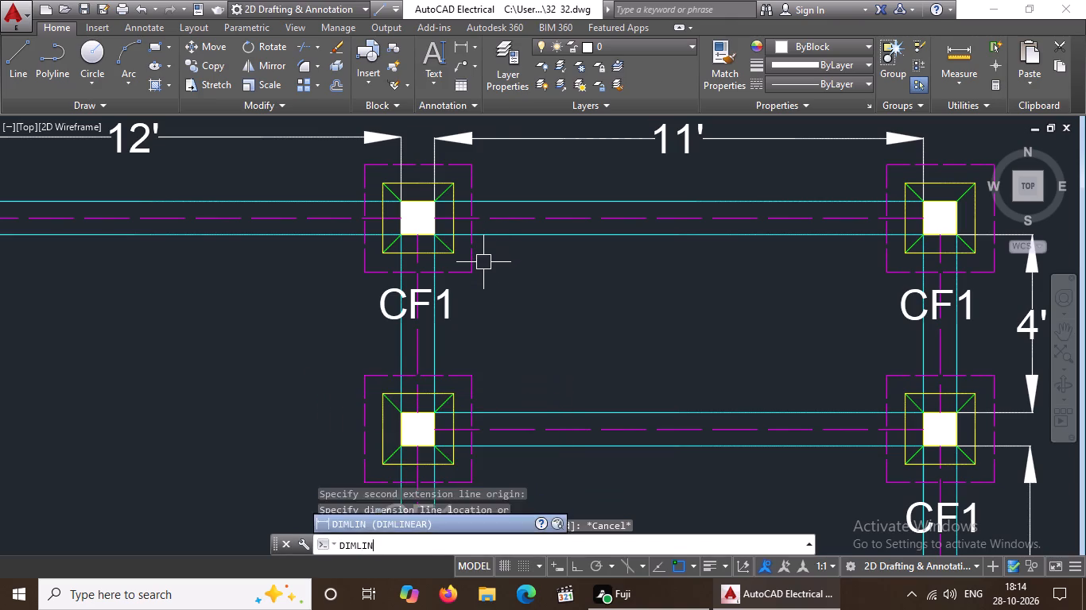
{"action": "key", "text": "Return"}
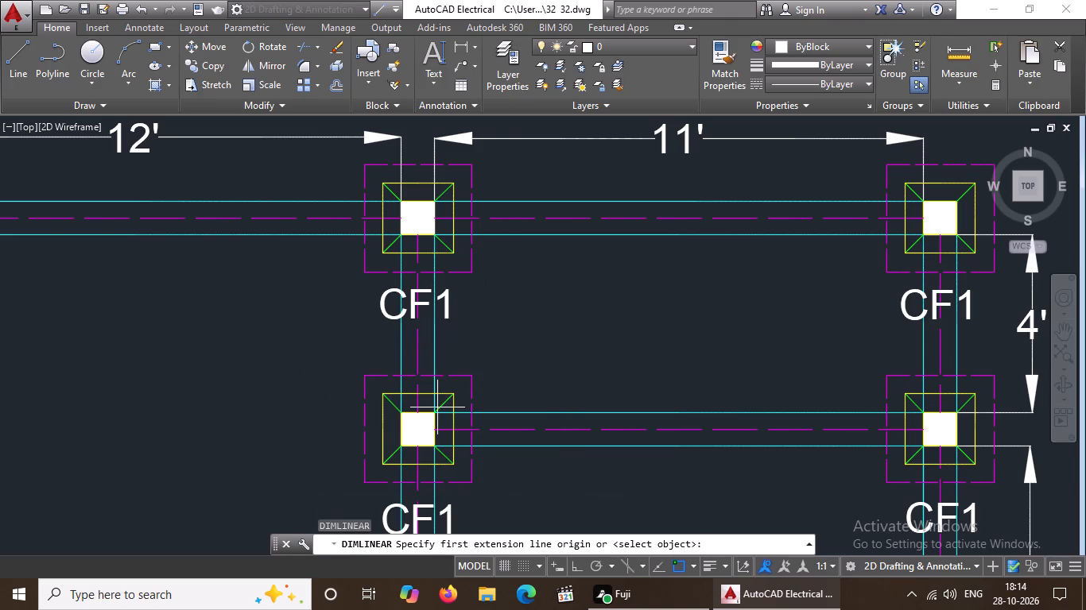
{"action": "left_click", "coordinate": [436, 419]}
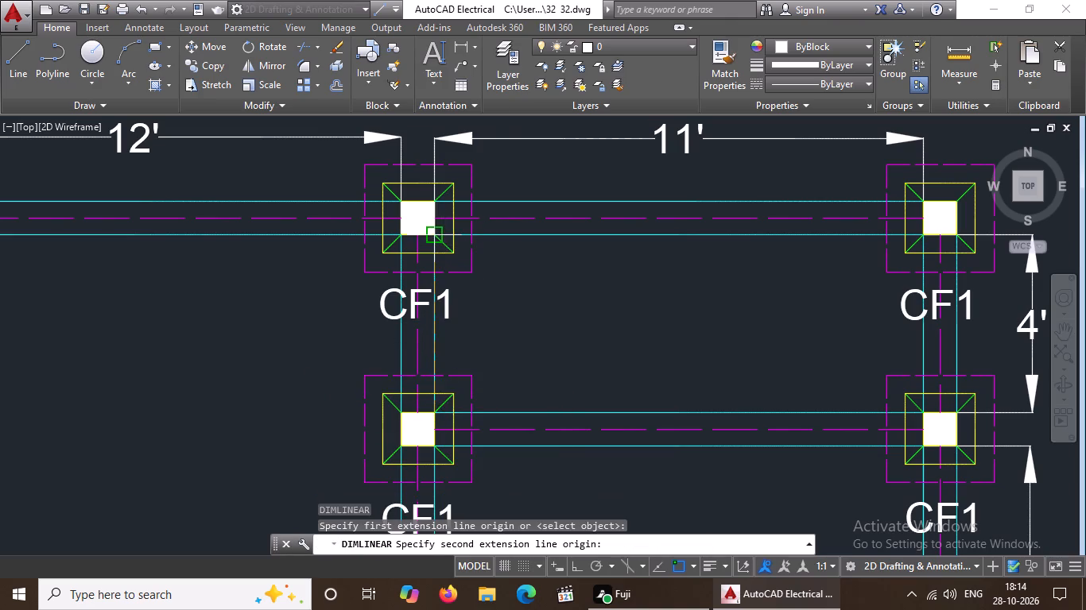
{"action": "left_click", "coordinate": [435, 240]}
{"action": "left_click", "coordinate": [485, 252]}
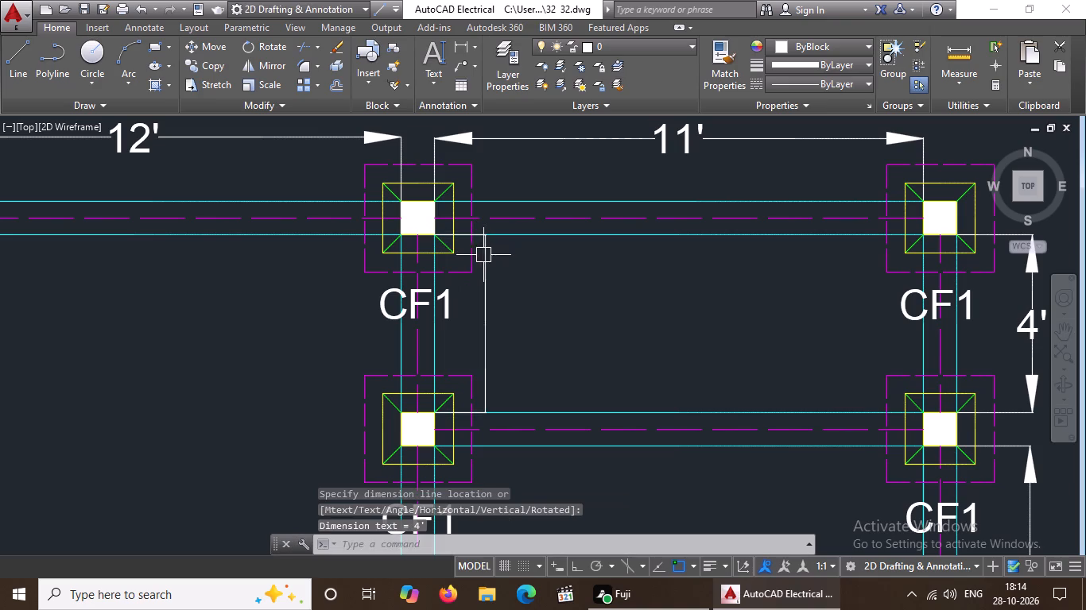
{"action": "key", "text": "Escape"}
{"action": "scroll", "coordinate": [479, 267], "scroll_direction": "up", "scroll_amount": 1}
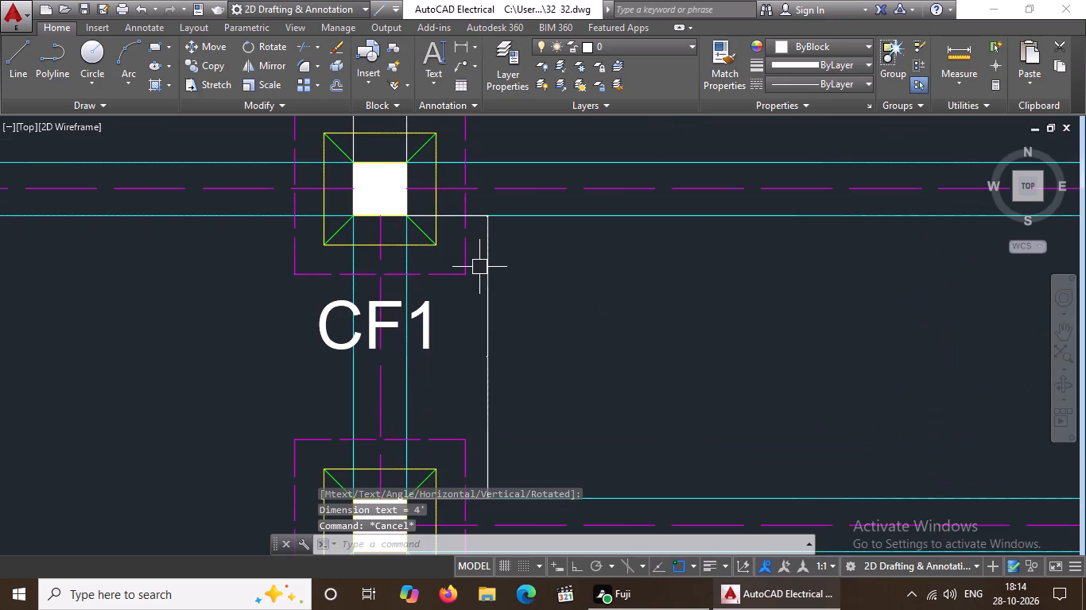
{"action": "key", "text": "Escape"}
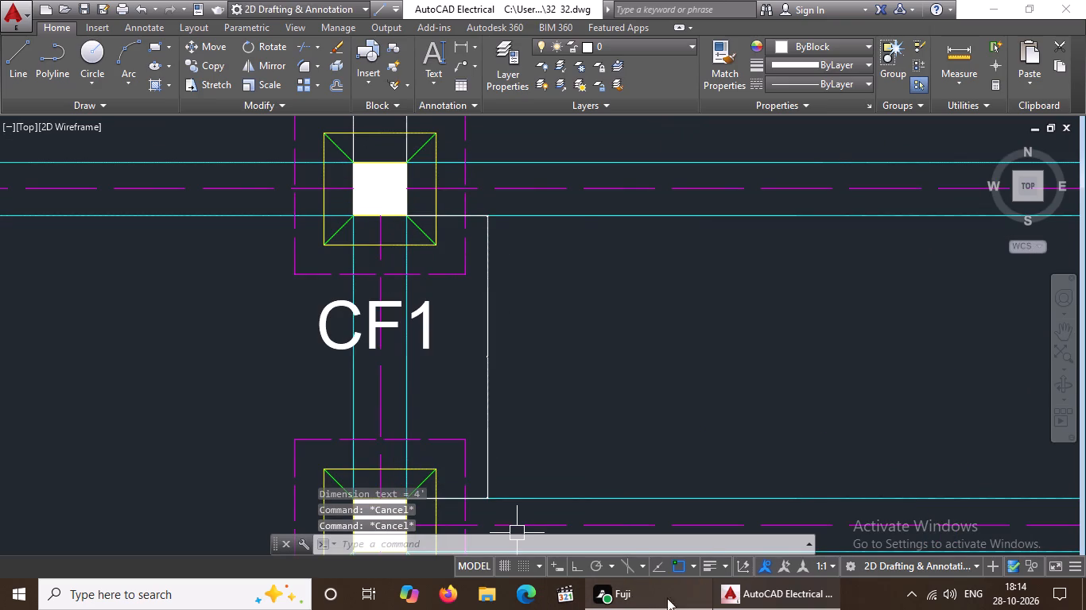
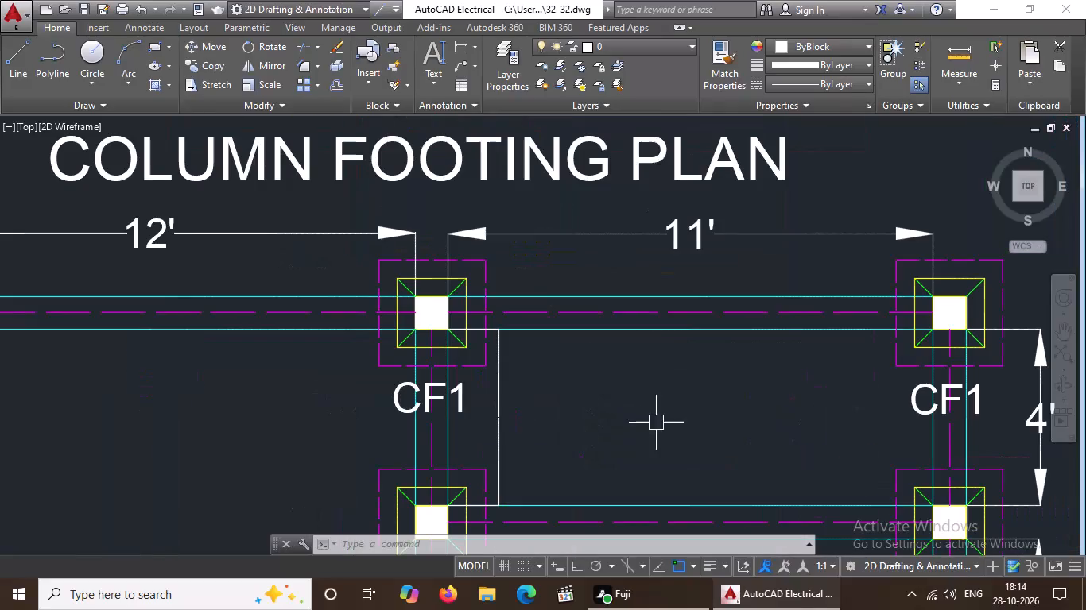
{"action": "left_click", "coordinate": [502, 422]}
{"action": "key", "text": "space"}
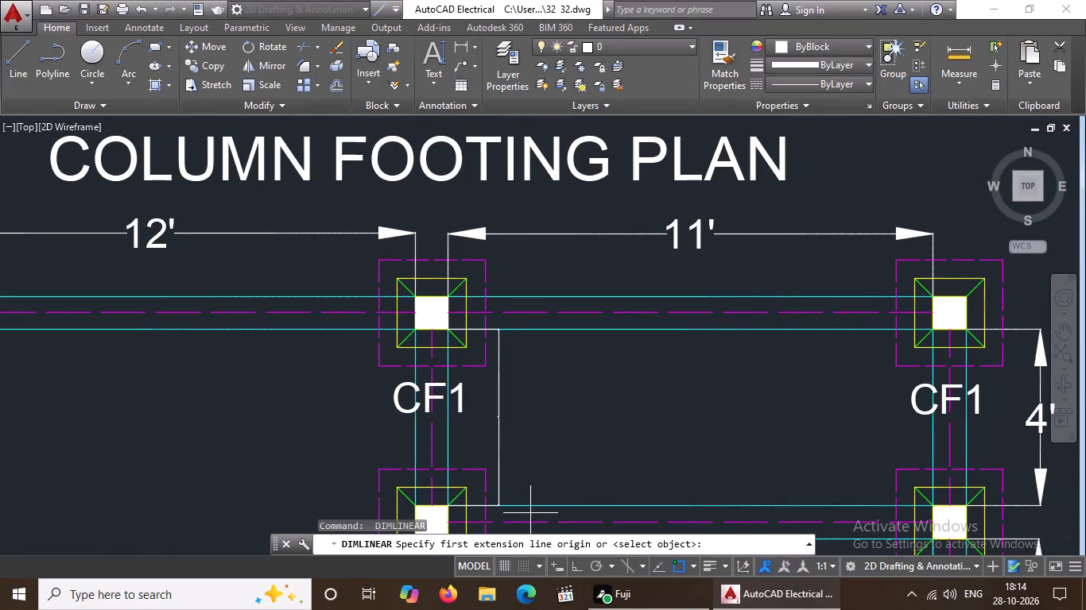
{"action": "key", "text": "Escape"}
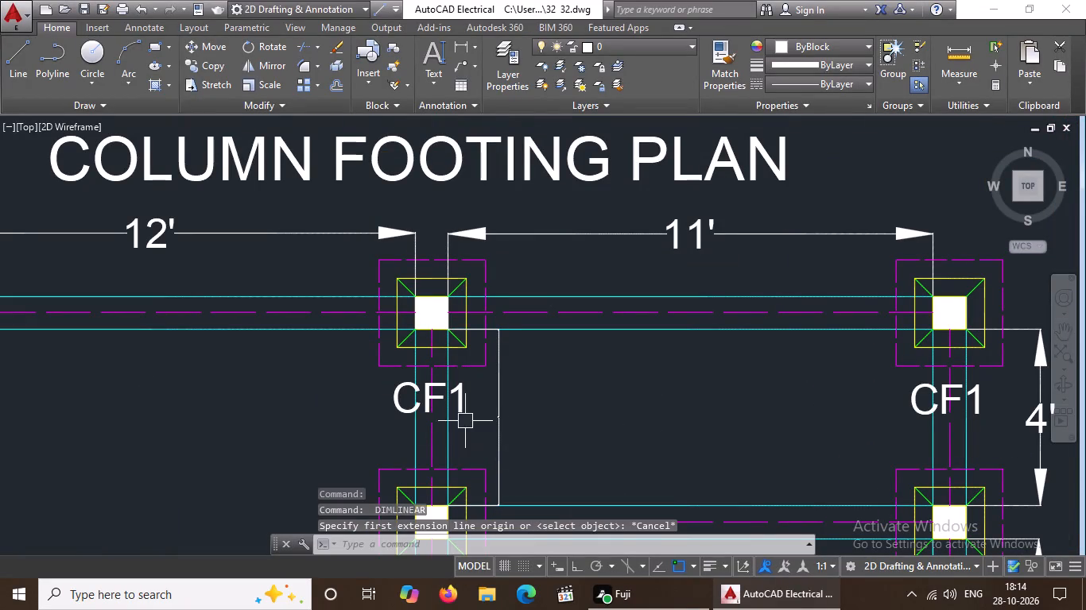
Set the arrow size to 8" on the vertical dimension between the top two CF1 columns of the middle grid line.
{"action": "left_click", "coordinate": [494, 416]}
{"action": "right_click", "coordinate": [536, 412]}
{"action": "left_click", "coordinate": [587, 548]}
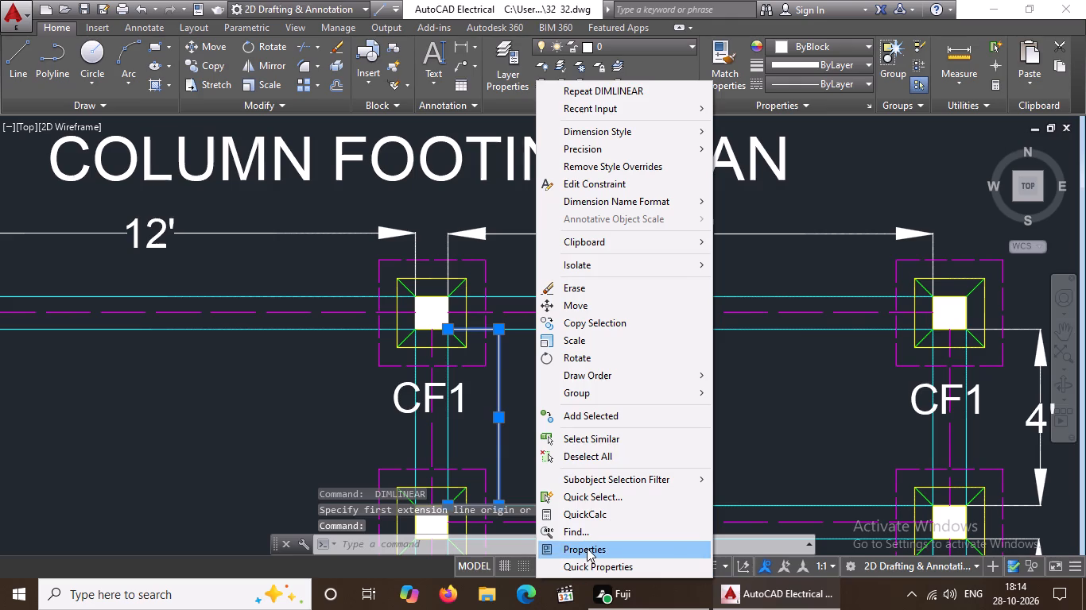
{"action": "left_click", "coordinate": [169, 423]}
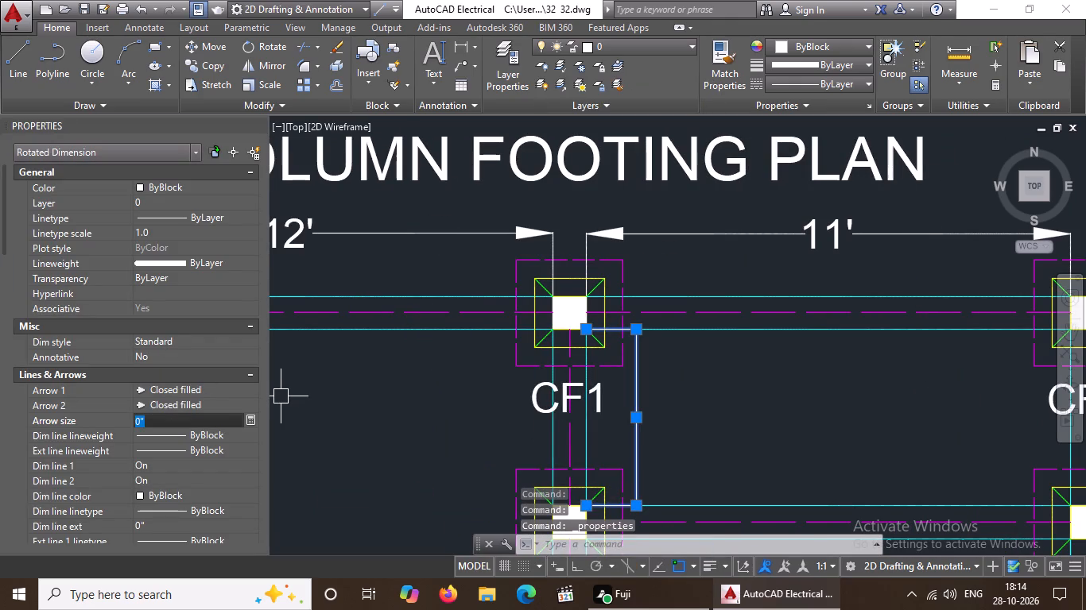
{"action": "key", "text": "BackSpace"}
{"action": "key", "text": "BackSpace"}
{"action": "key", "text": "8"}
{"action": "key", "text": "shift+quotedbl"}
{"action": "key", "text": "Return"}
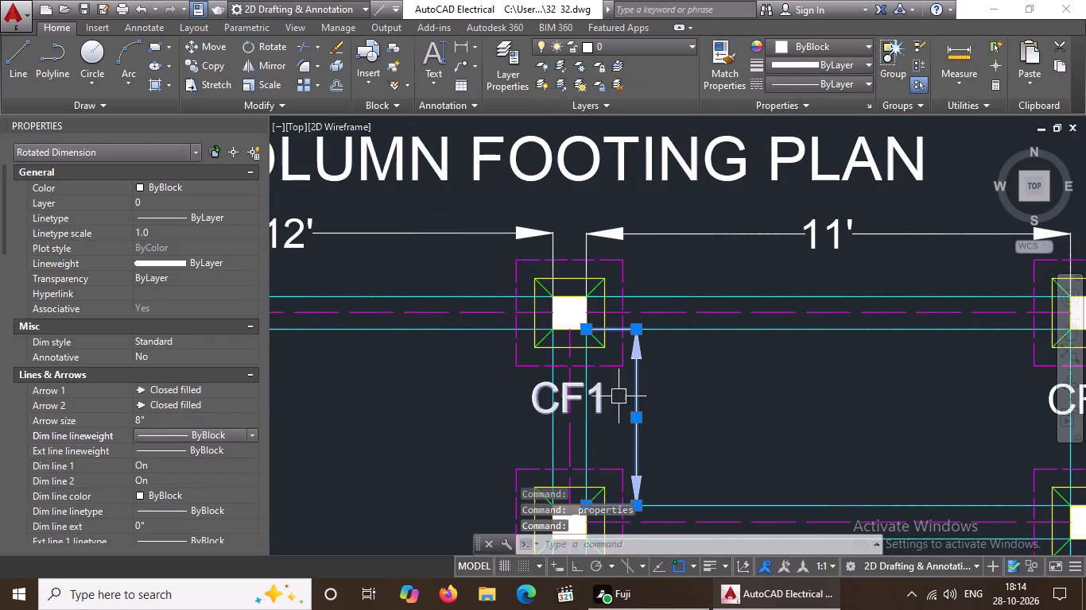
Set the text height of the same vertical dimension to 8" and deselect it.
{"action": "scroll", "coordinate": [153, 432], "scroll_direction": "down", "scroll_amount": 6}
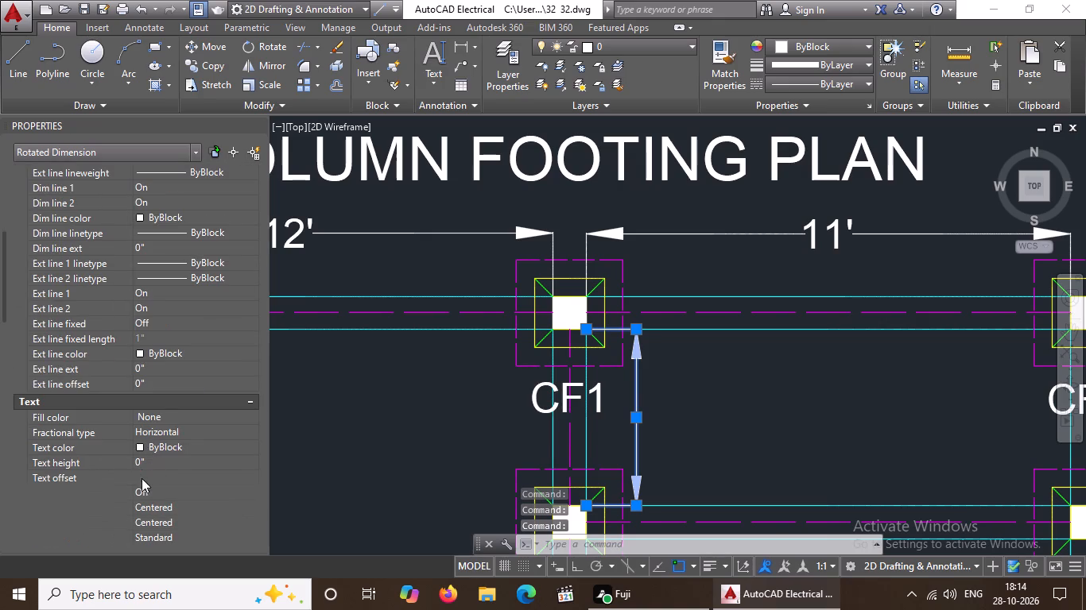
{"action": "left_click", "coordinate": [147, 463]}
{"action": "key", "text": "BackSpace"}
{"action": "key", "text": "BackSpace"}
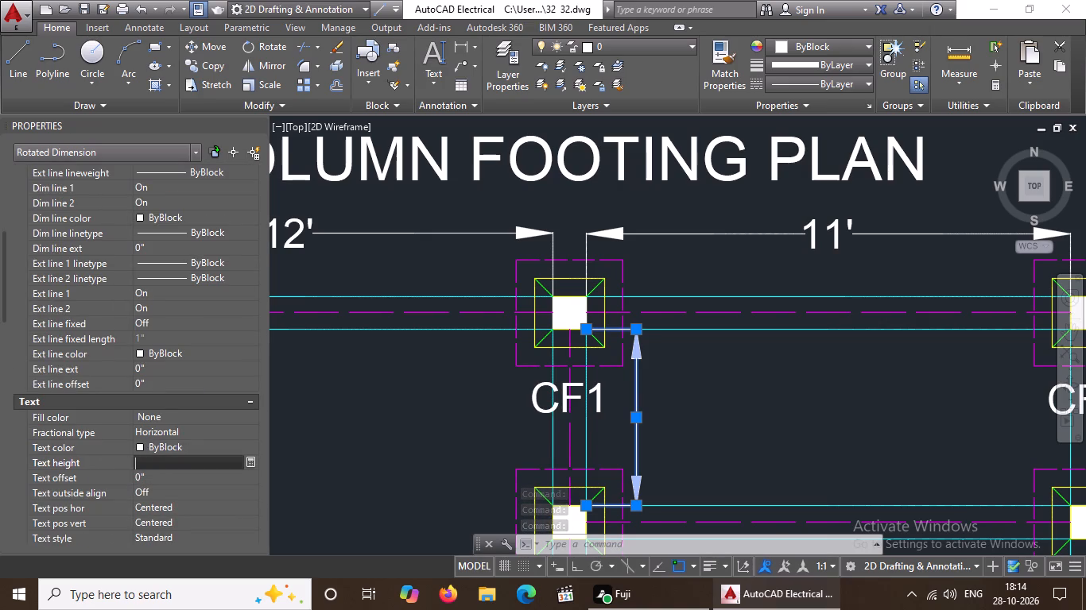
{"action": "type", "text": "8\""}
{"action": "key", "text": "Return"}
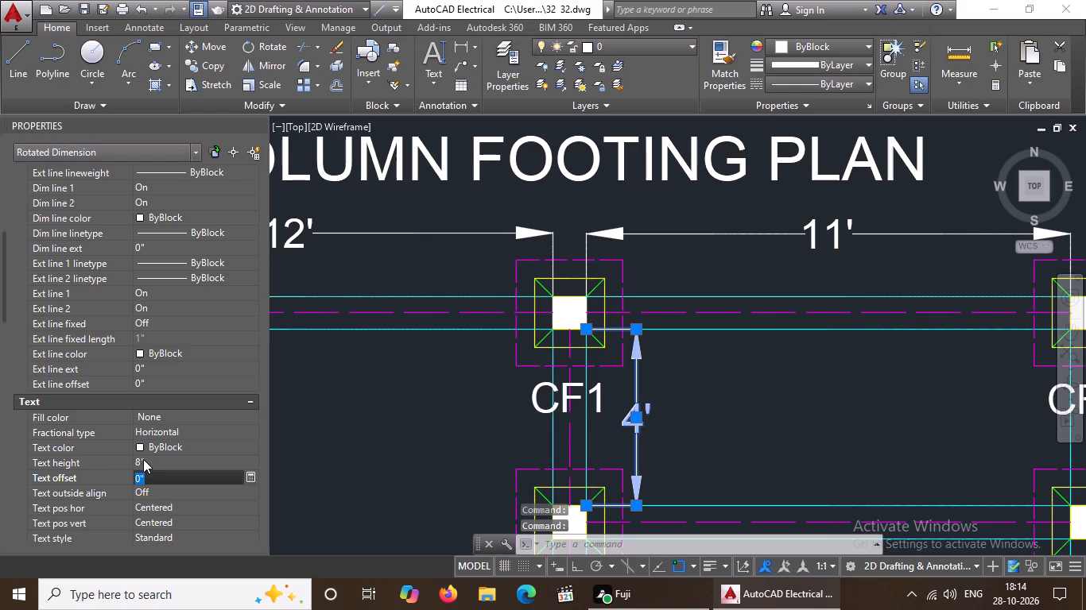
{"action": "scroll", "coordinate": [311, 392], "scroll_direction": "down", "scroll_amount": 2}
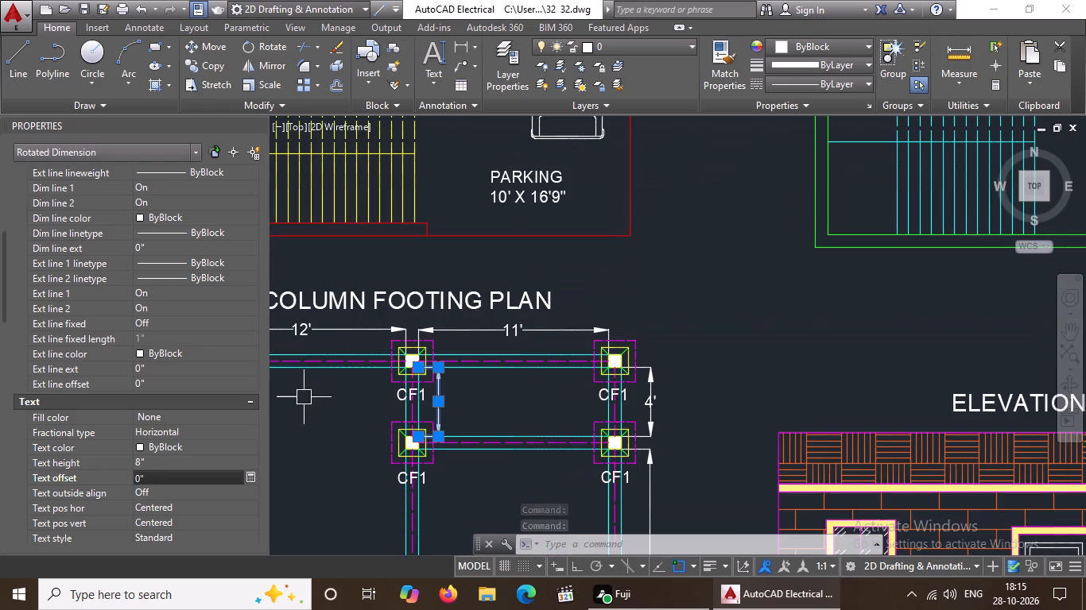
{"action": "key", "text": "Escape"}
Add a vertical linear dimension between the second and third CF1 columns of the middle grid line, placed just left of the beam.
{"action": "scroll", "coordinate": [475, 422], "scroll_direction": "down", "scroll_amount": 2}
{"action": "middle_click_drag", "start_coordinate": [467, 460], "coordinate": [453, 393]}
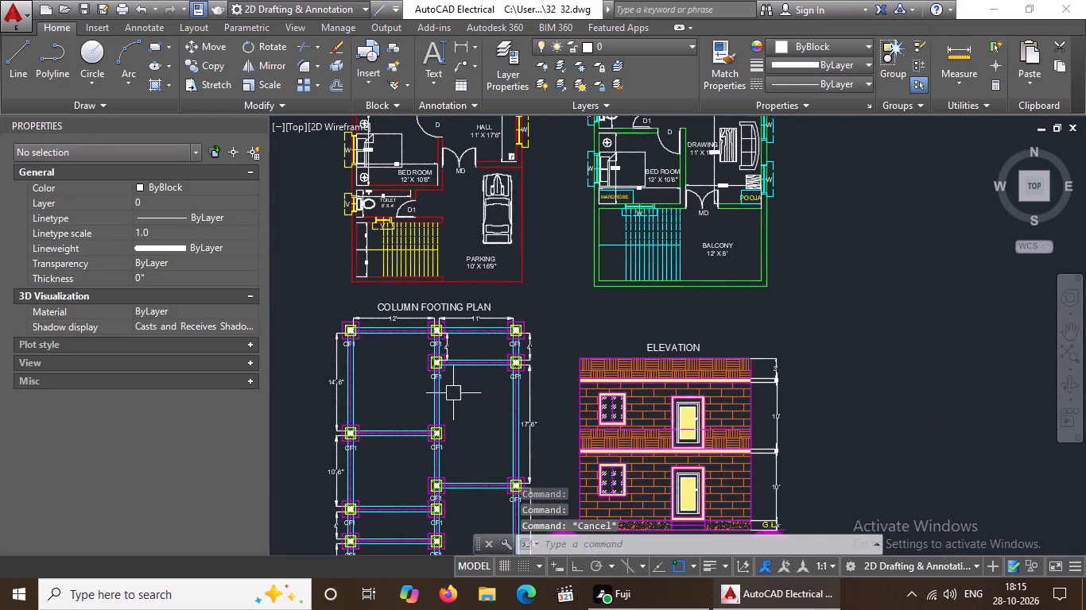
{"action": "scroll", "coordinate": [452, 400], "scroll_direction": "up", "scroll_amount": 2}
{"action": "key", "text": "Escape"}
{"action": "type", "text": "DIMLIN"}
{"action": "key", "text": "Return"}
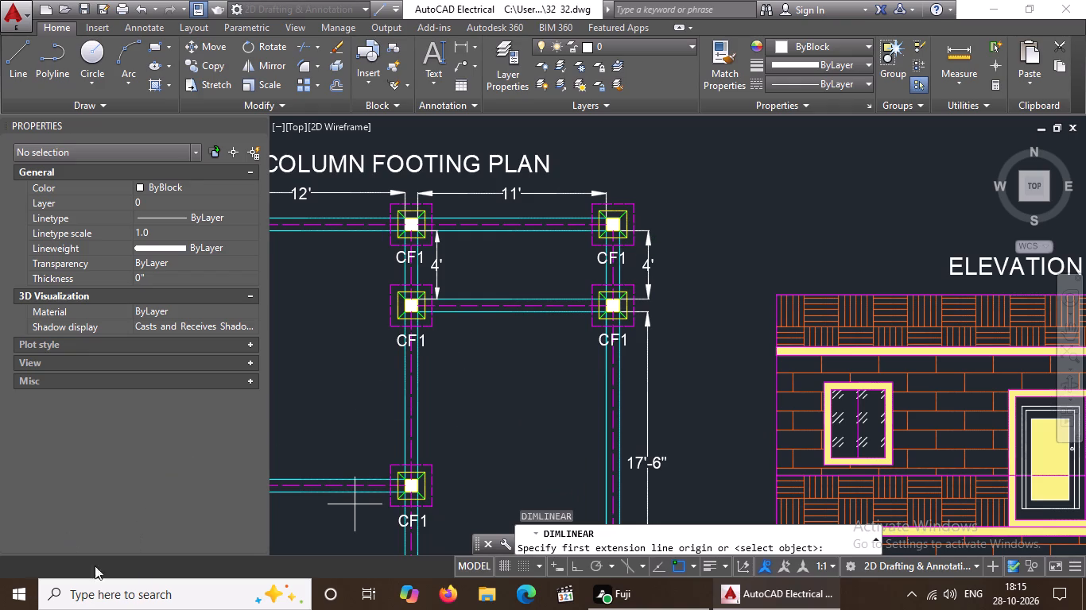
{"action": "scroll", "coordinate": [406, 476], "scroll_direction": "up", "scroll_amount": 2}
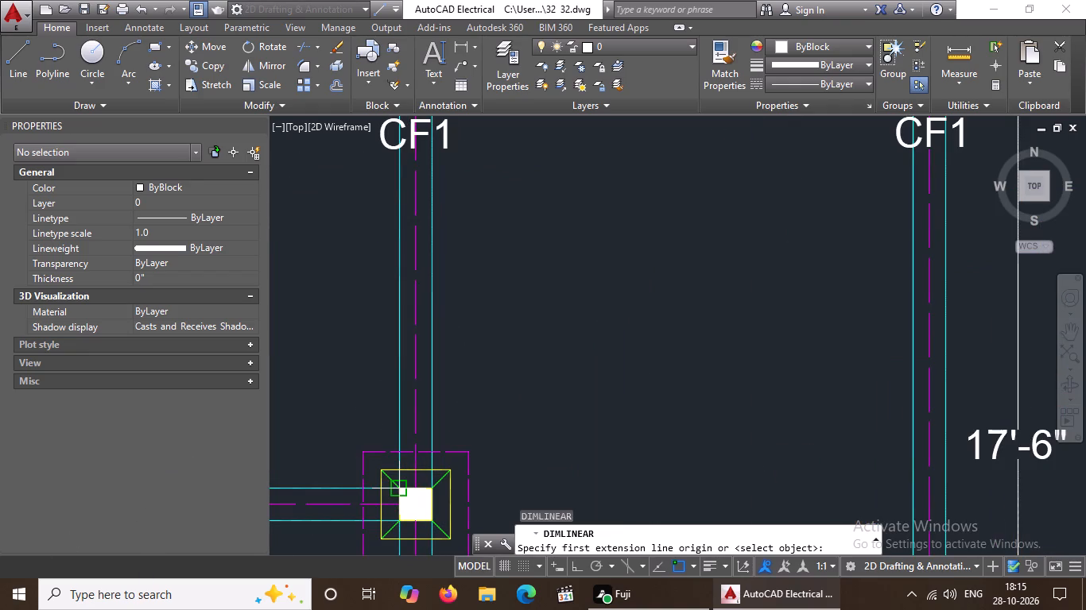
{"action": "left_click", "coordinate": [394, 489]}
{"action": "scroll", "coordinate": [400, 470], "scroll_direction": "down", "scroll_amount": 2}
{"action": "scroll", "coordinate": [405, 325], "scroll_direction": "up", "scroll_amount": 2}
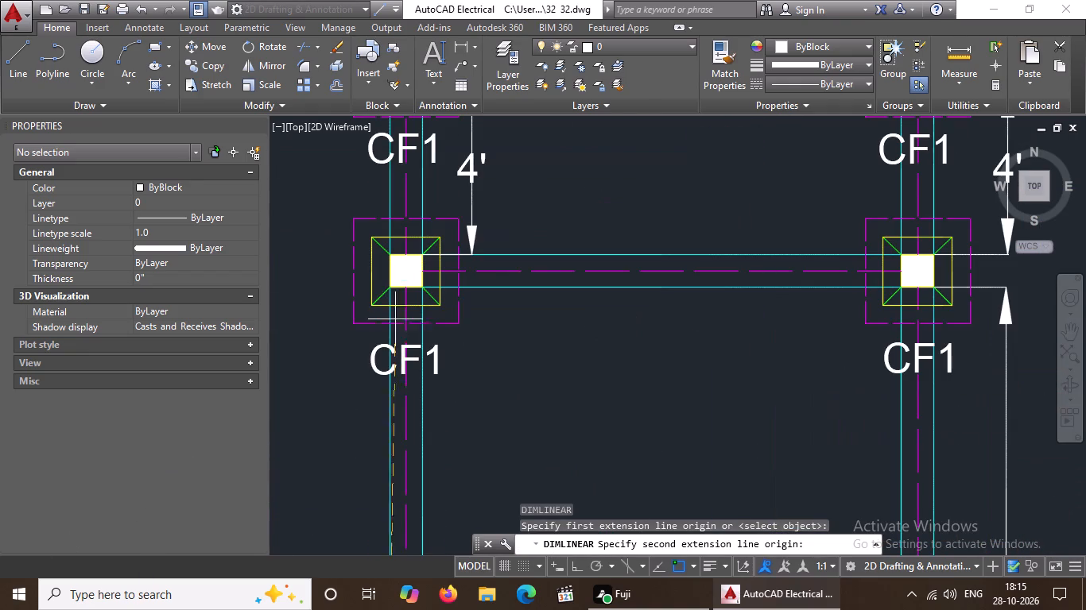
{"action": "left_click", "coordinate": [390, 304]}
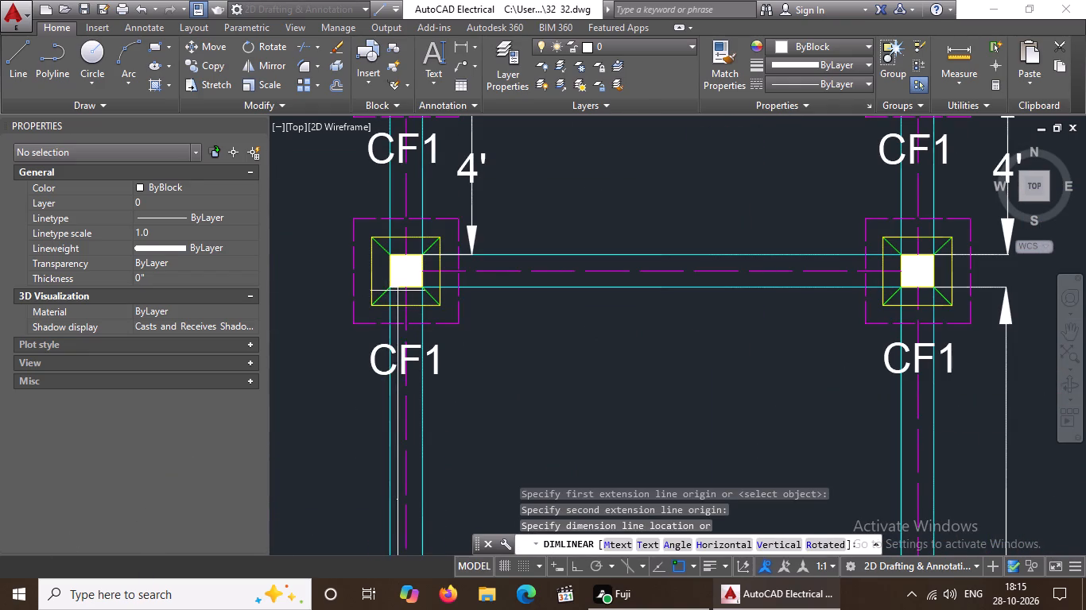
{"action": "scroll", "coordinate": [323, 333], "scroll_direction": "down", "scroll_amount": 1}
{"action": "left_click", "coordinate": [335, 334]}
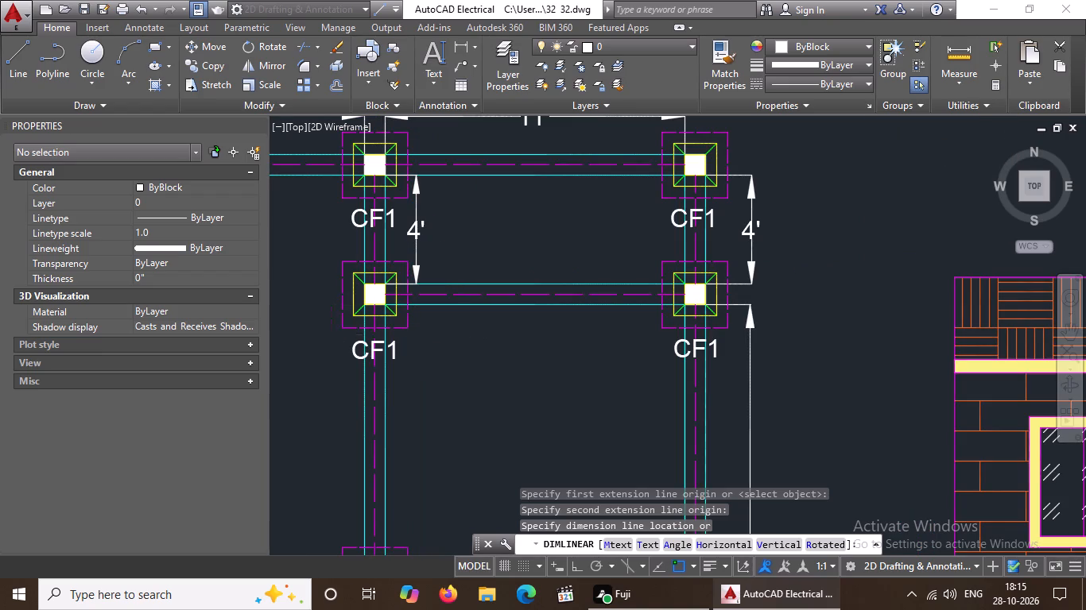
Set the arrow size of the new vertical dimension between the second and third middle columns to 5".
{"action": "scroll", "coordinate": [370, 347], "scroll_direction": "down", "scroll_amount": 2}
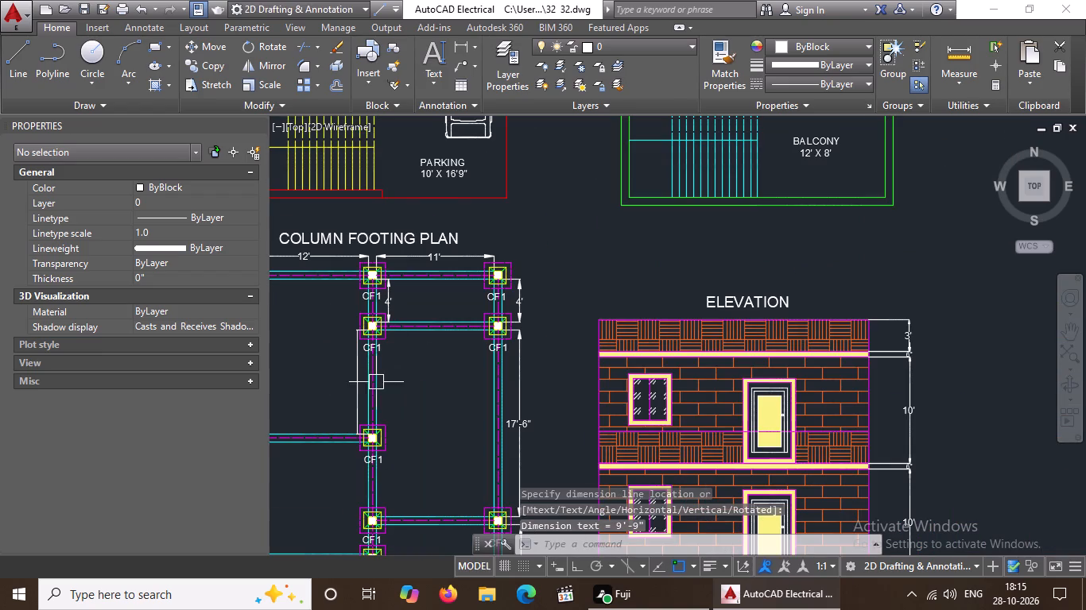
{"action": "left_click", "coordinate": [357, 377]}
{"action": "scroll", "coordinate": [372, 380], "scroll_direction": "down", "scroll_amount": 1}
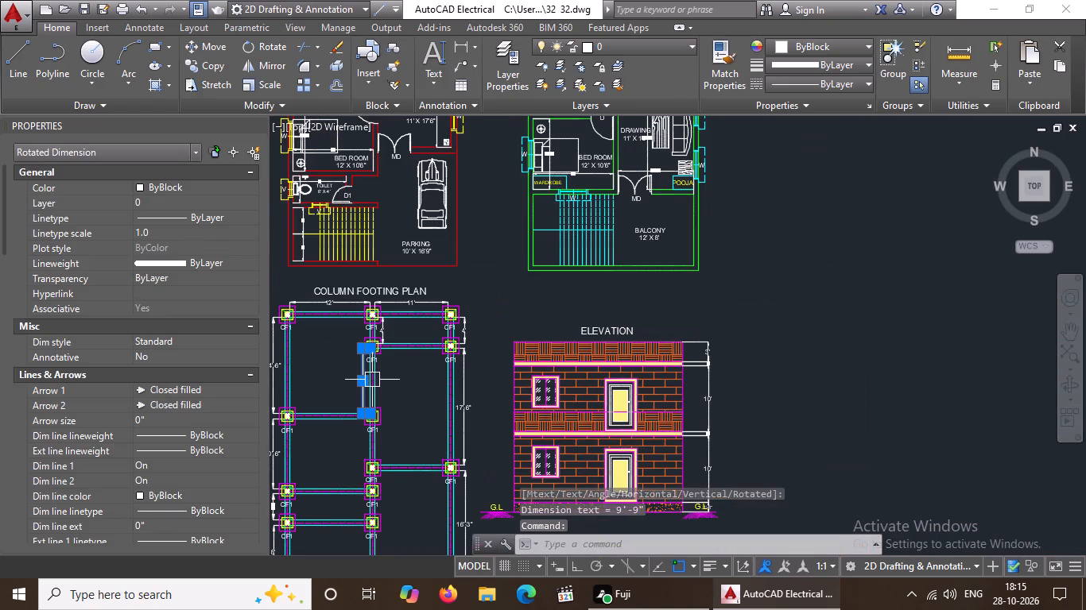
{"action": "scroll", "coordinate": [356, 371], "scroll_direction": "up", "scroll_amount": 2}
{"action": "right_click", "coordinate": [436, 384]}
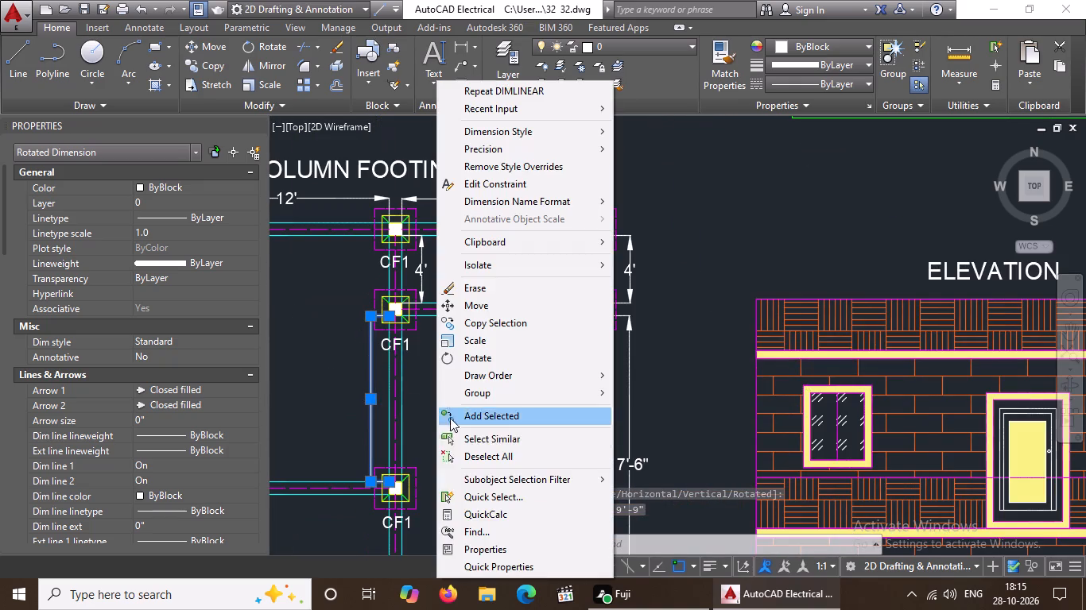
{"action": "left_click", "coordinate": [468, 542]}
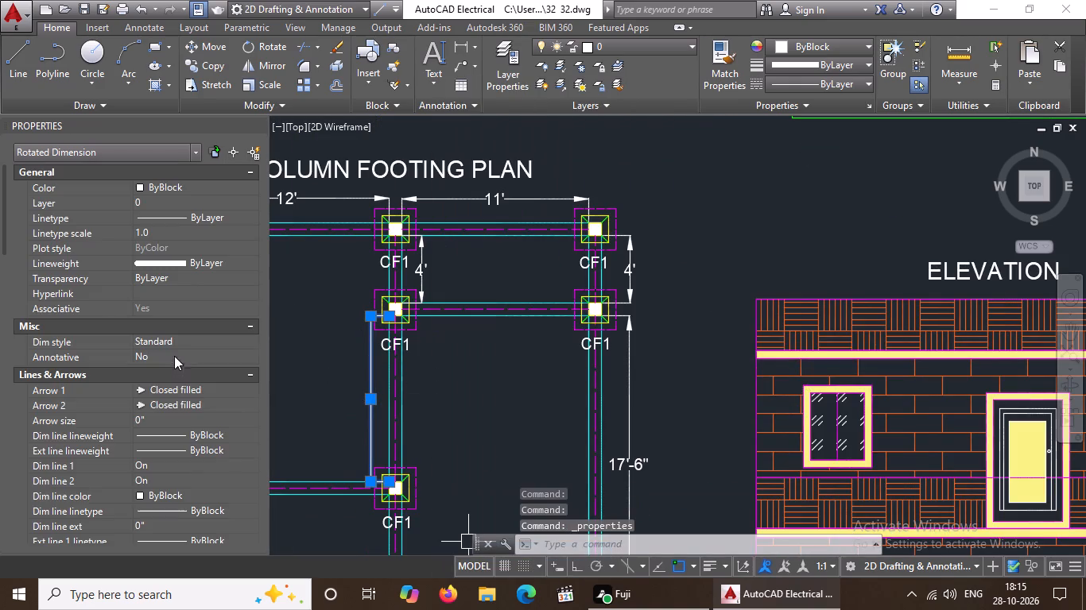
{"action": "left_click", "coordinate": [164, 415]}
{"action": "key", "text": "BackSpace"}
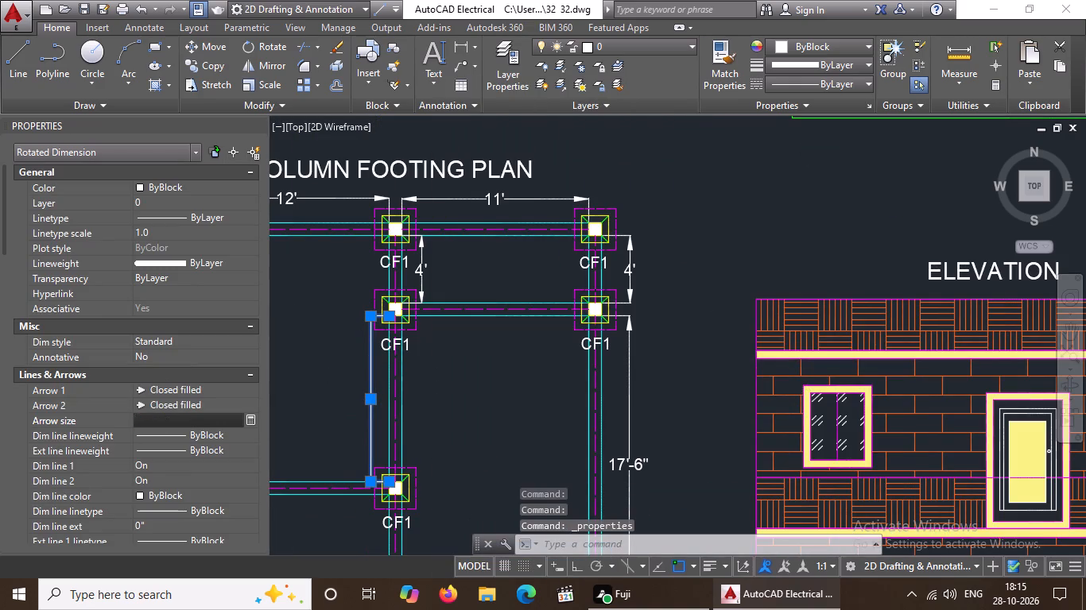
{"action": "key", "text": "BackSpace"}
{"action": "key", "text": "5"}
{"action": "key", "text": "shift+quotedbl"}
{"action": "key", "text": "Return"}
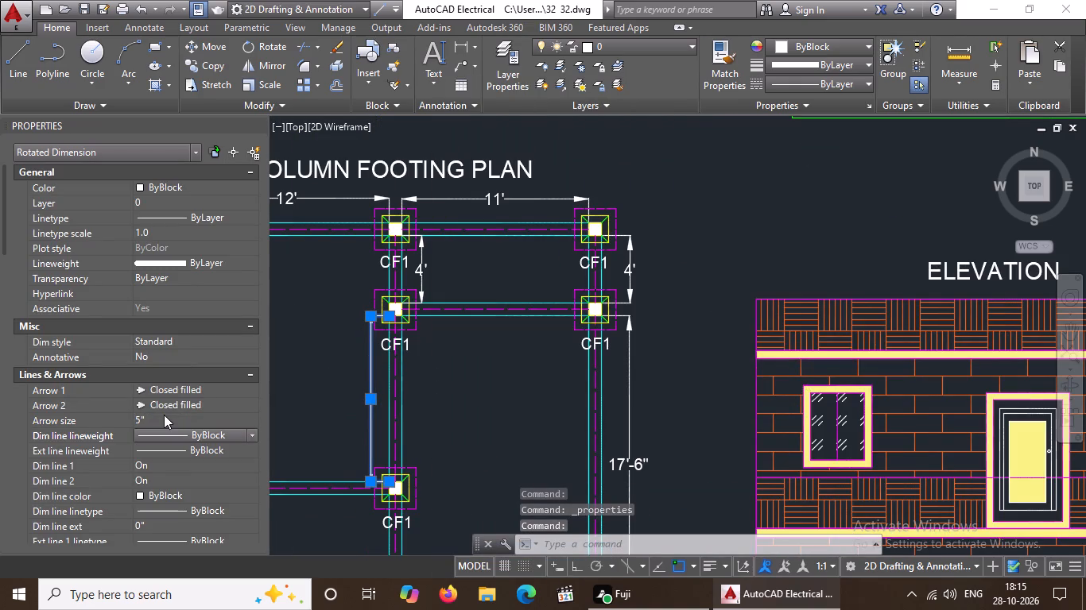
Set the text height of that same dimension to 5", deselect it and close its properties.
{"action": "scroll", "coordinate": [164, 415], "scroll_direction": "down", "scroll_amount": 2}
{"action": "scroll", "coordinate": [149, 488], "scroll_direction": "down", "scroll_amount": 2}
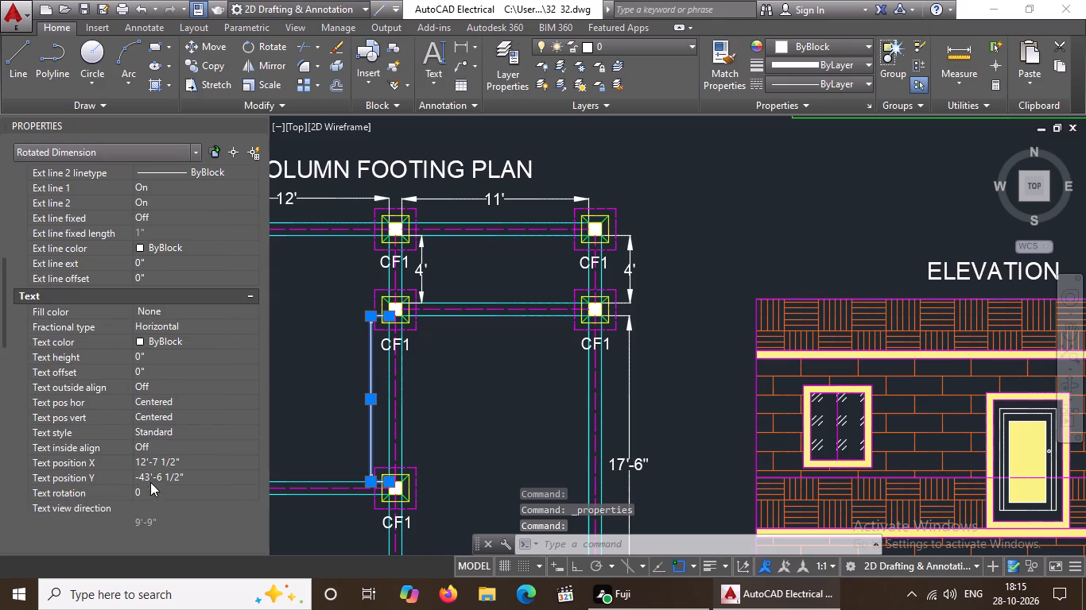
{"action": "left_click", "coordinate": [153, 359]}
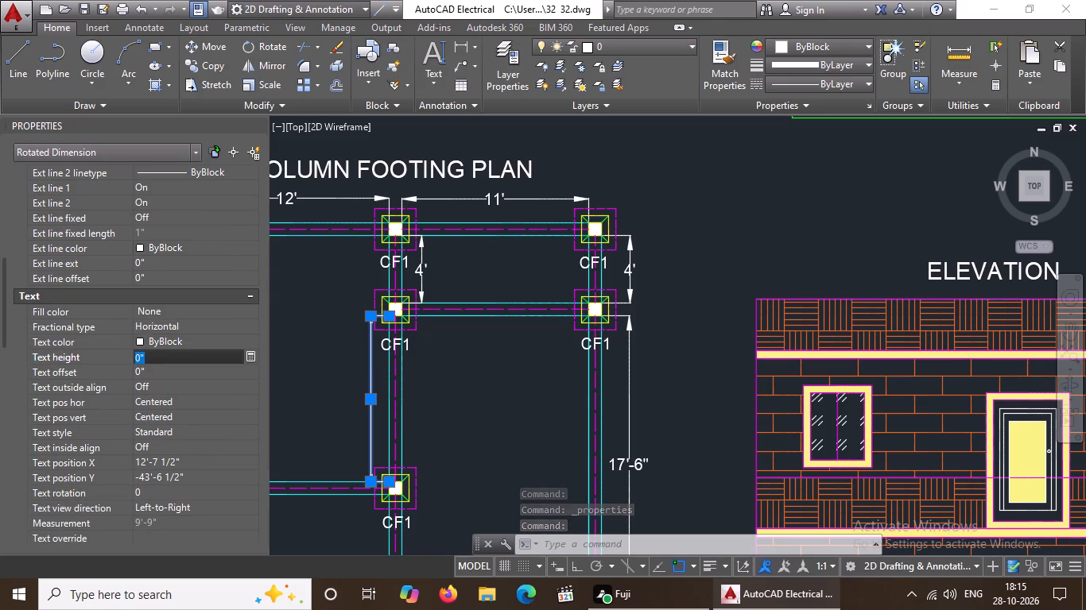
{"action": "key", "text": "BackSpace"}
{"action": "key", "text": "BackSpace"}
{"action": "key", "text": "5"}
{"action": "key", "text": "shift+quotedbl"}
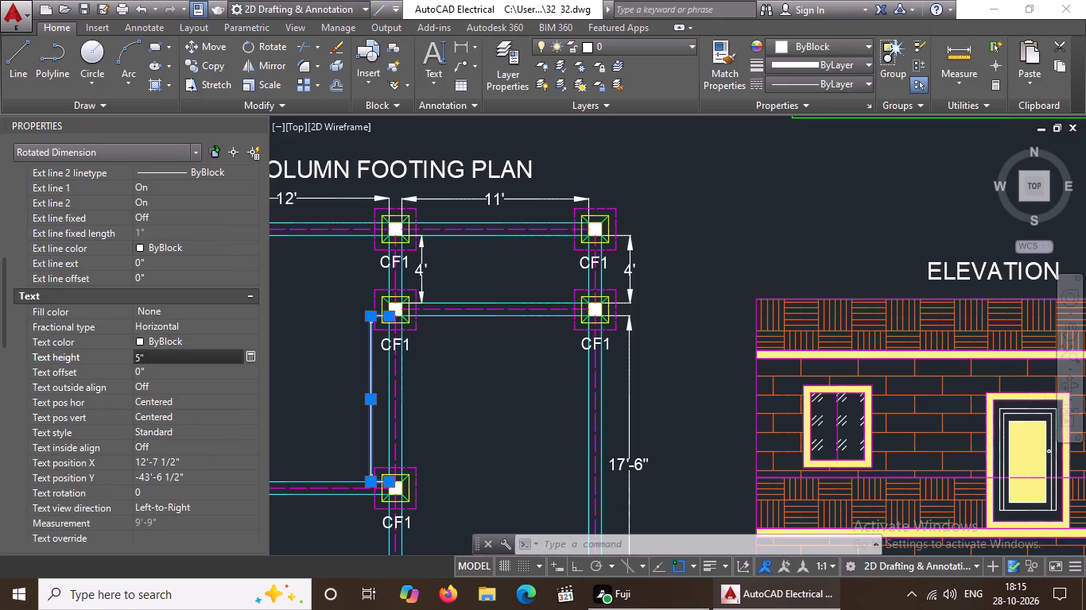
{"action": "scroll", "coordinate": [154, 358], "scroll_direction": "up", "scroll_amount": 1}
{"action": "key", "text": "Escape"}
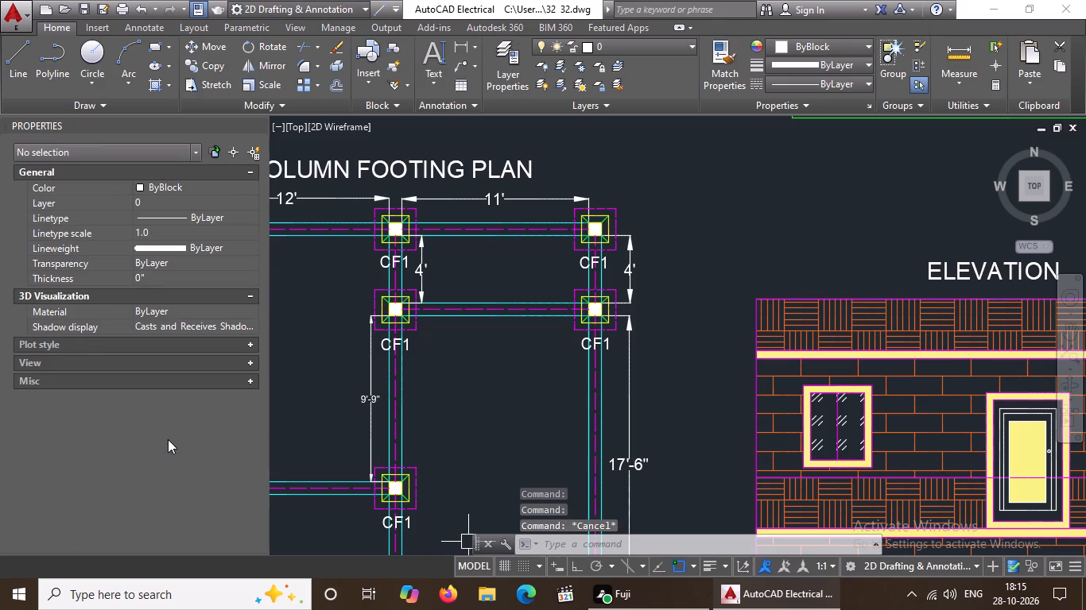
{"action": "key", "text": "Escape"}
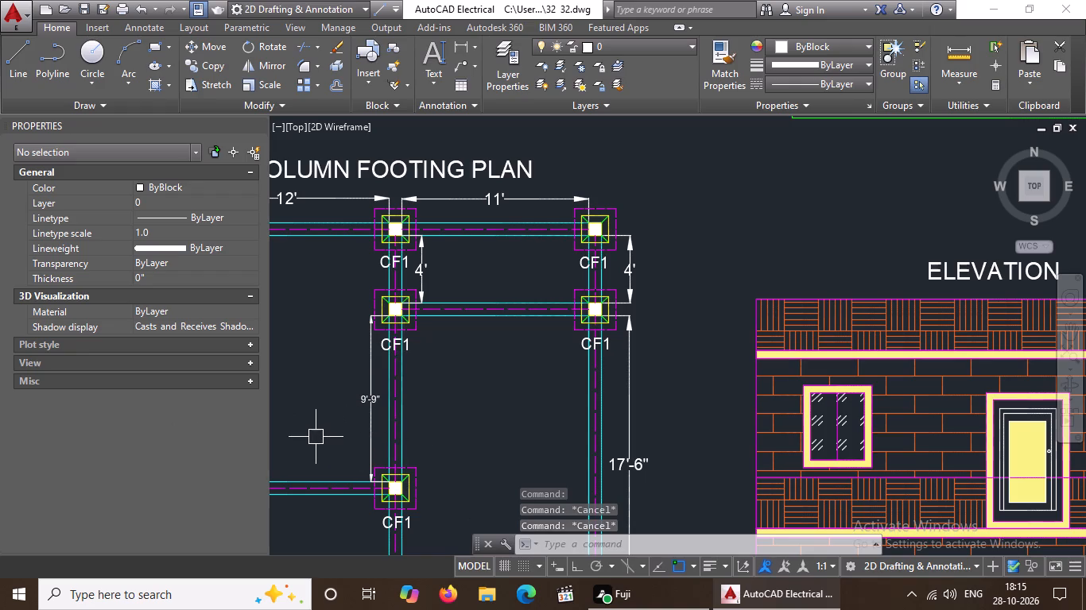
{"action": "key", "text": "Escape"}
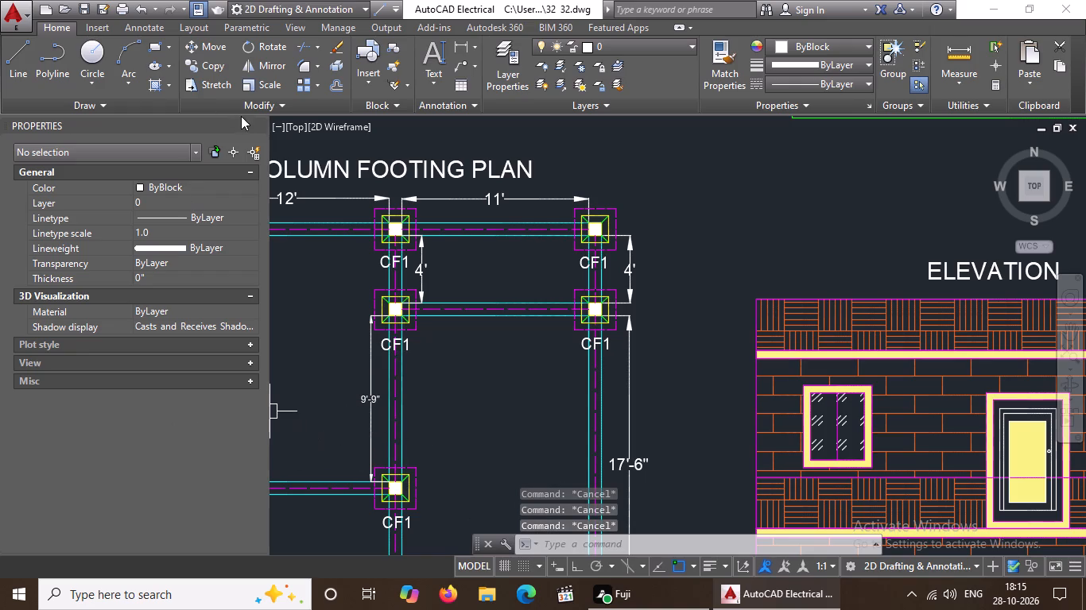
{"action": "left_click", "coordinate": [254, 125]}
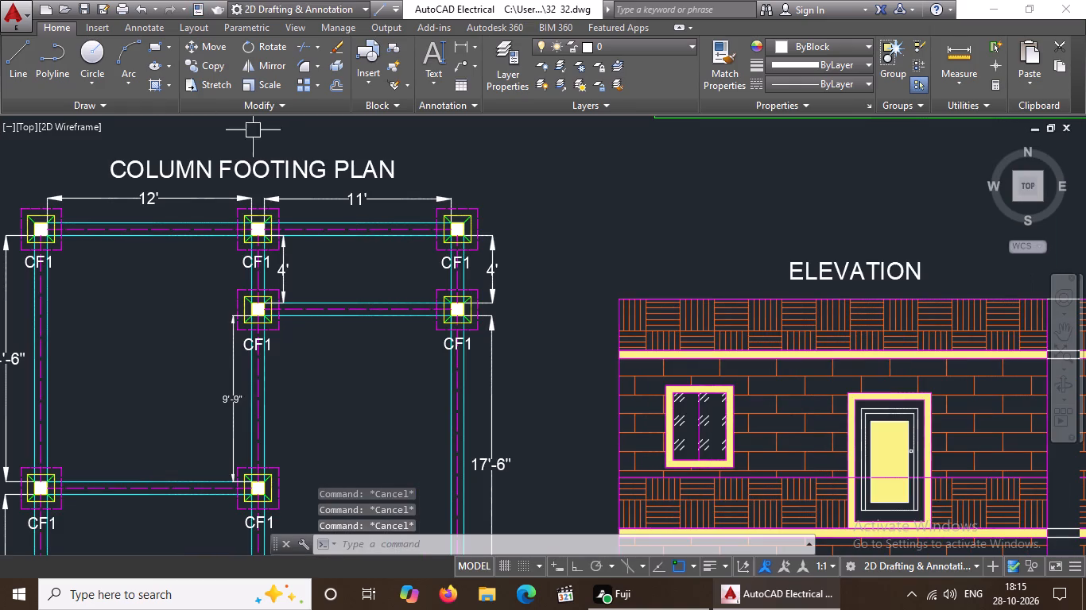
Delete the 9'-9" dimension and the inner 4' dimension along the middle grid line of the column footing plan.
{"action": "left_click", "coordinate": [231, 411]}
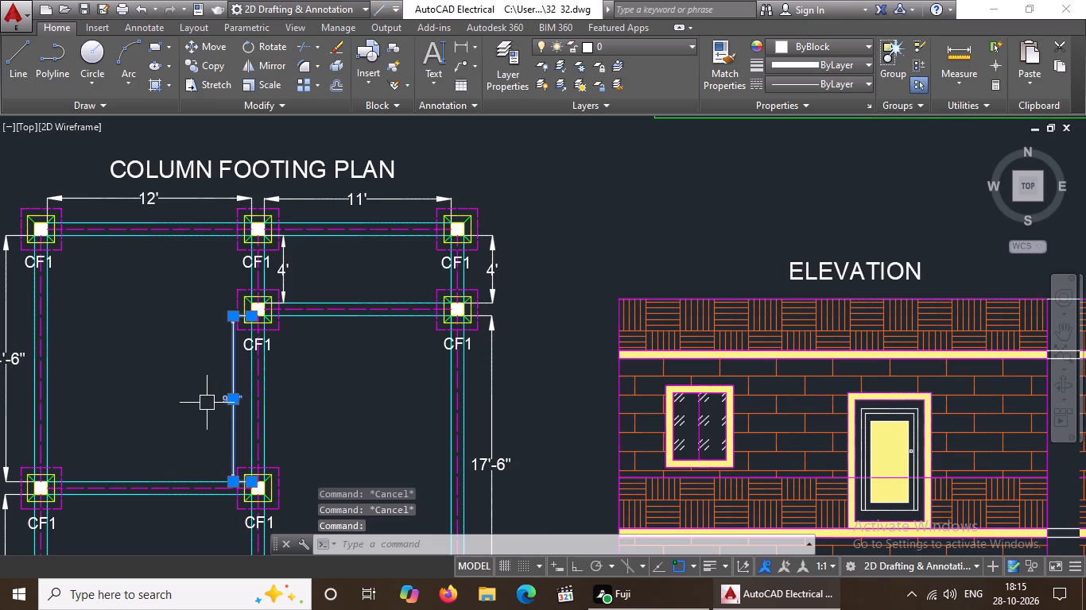
{"action": "key", "text": "Delete"}
{"action": "left_click", "coordinate": [277, 268]}
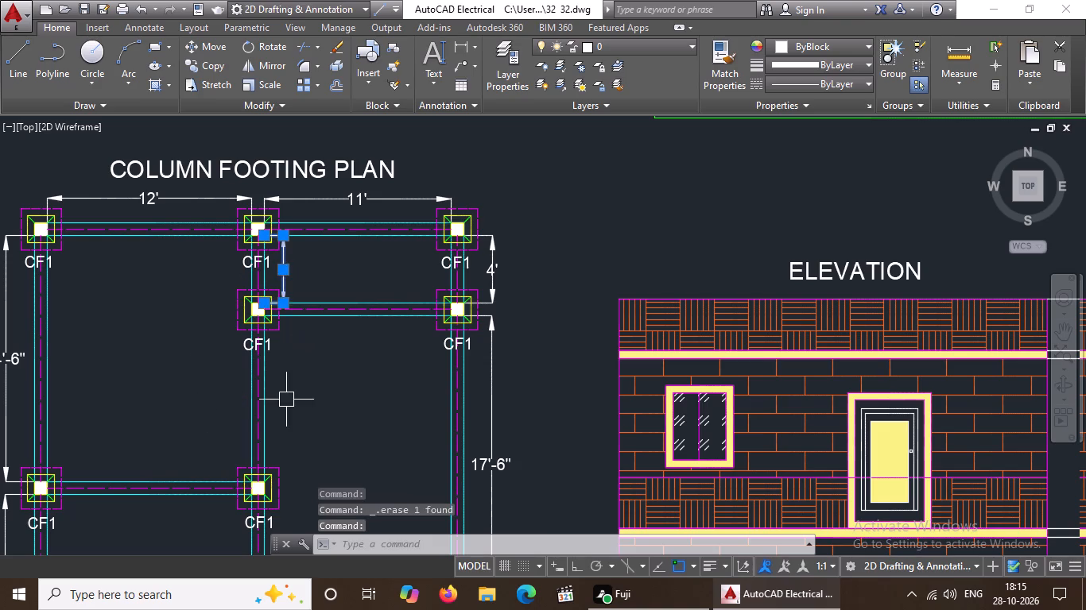
{"action": "key", "text": "Delete"}
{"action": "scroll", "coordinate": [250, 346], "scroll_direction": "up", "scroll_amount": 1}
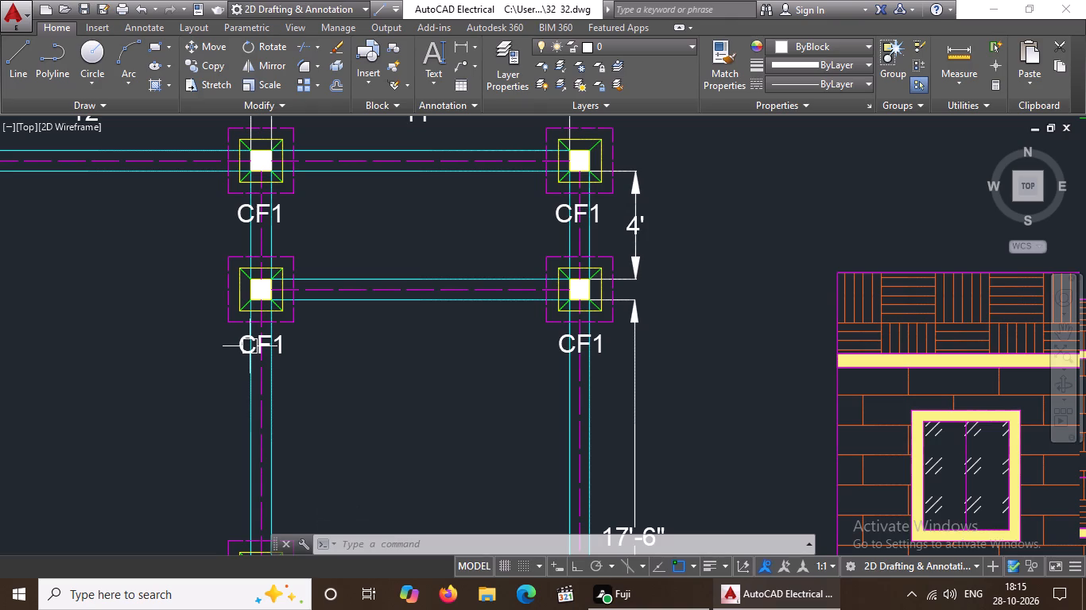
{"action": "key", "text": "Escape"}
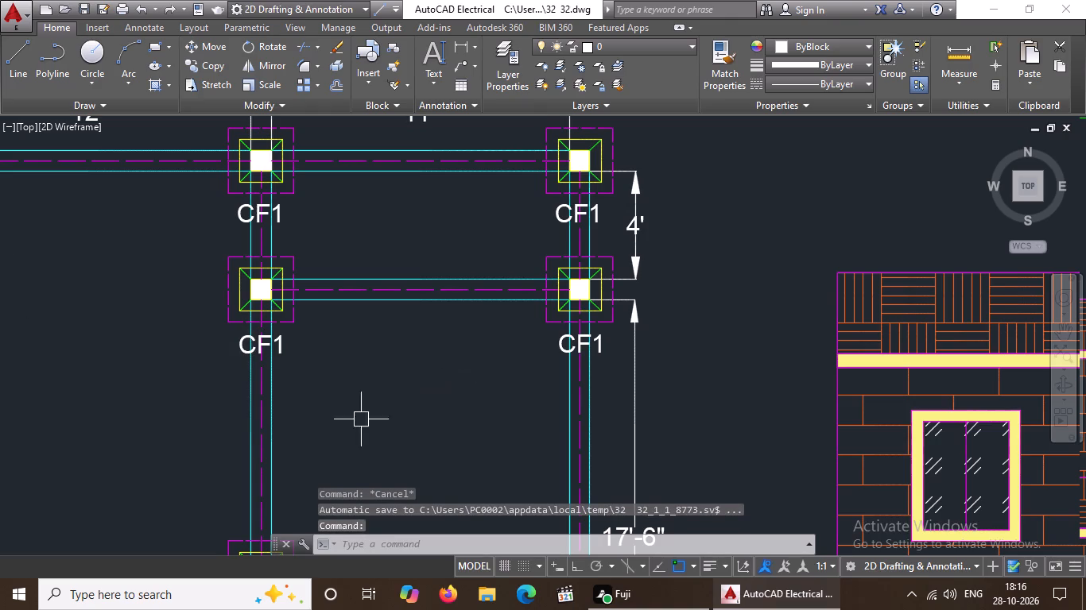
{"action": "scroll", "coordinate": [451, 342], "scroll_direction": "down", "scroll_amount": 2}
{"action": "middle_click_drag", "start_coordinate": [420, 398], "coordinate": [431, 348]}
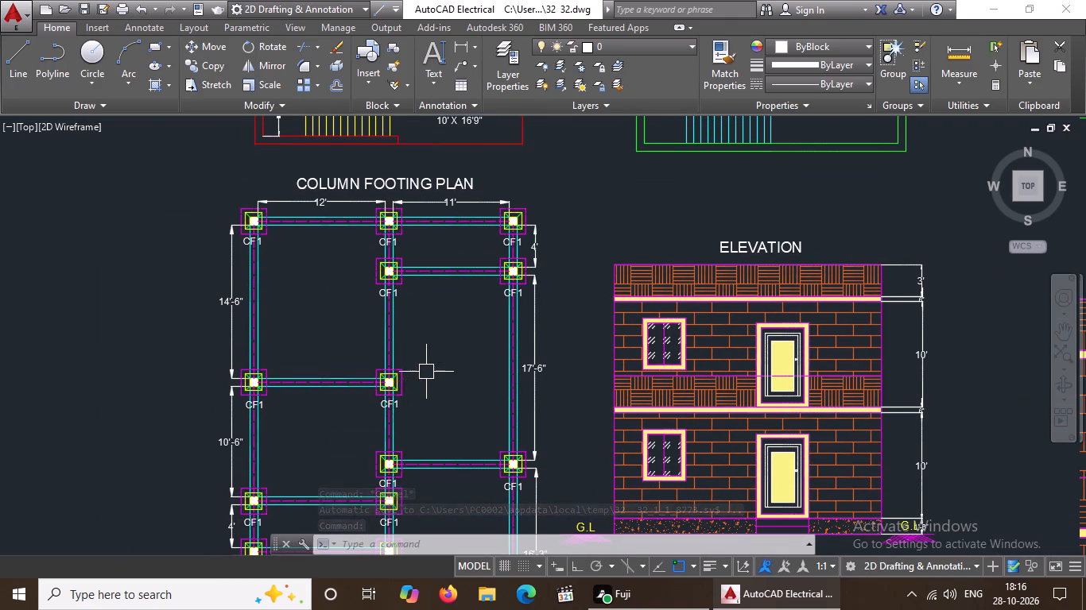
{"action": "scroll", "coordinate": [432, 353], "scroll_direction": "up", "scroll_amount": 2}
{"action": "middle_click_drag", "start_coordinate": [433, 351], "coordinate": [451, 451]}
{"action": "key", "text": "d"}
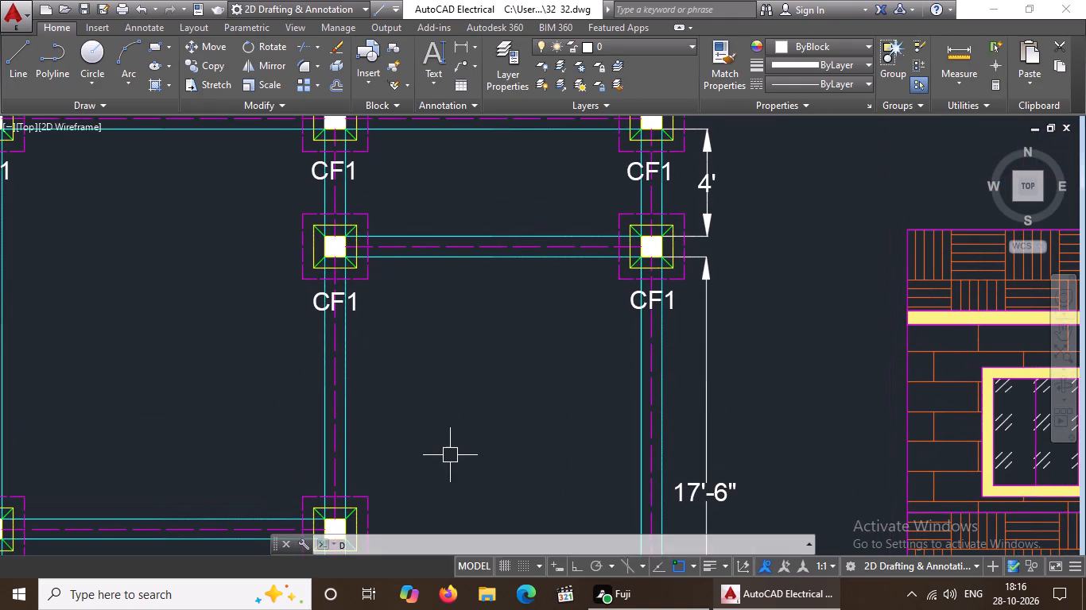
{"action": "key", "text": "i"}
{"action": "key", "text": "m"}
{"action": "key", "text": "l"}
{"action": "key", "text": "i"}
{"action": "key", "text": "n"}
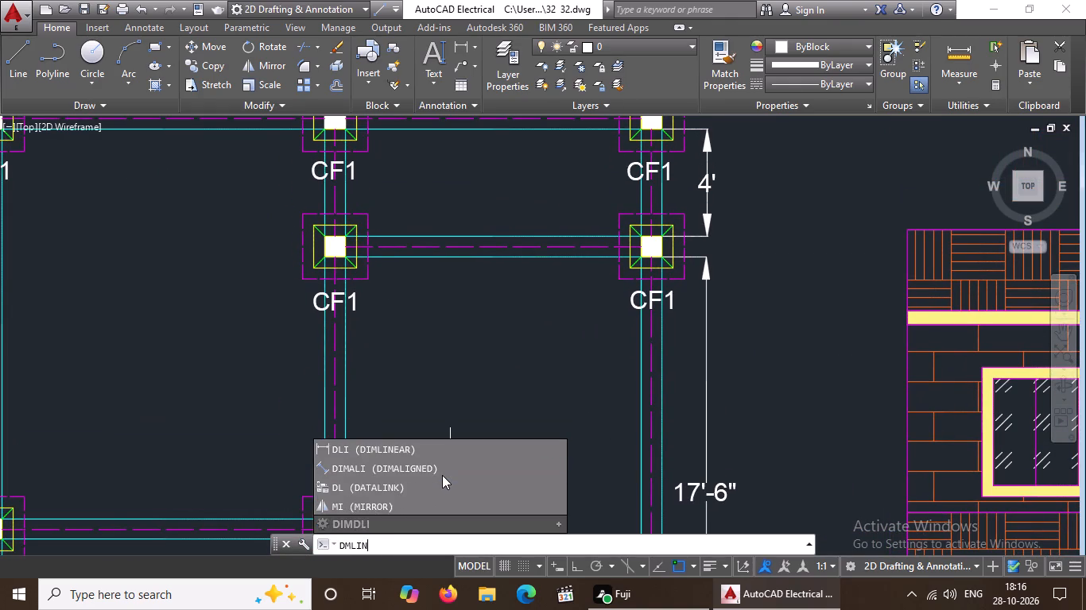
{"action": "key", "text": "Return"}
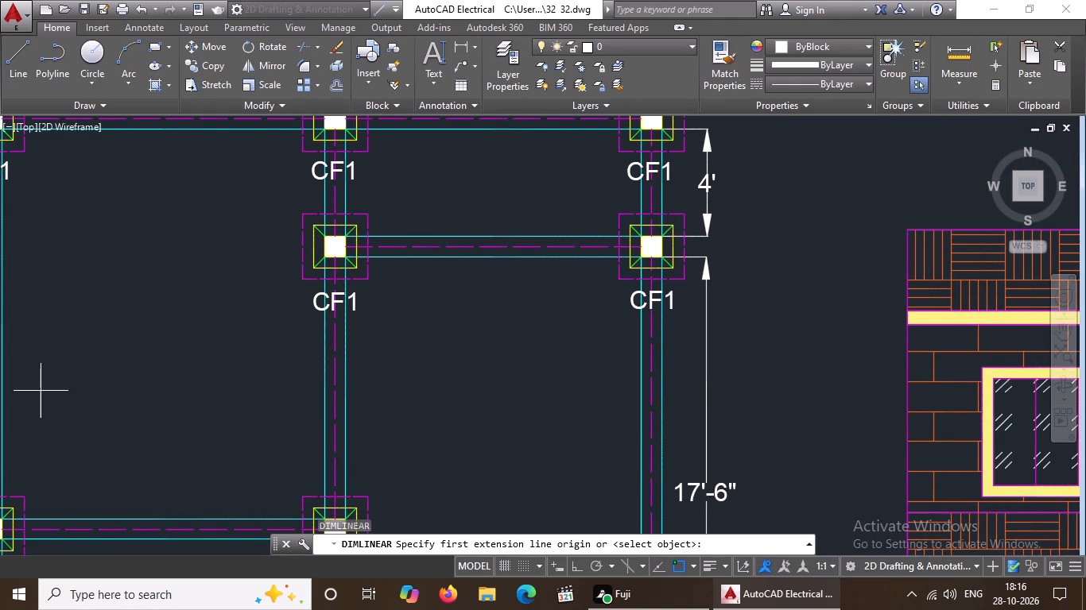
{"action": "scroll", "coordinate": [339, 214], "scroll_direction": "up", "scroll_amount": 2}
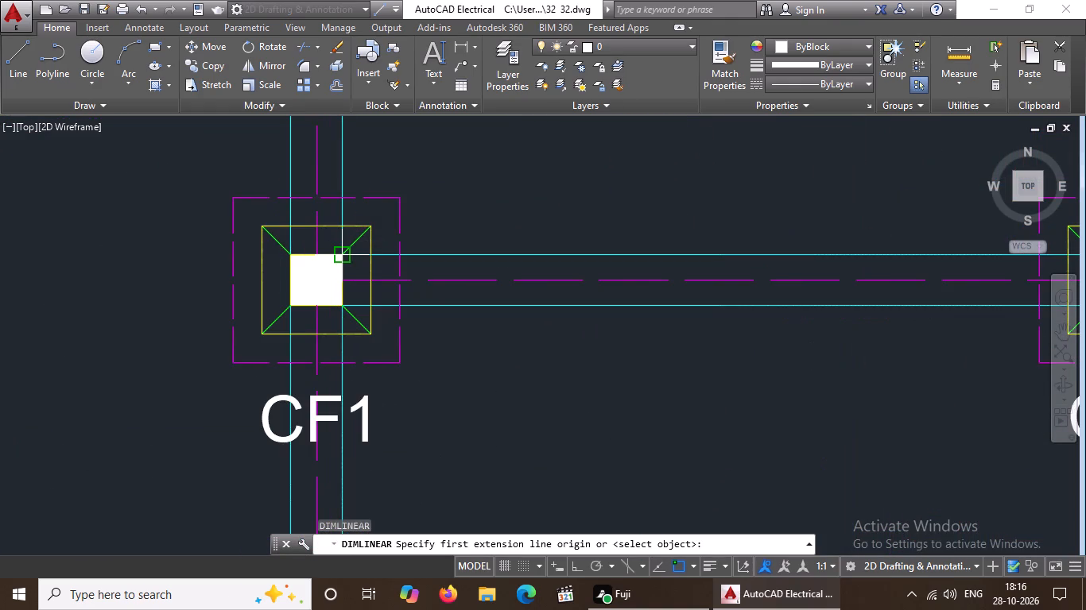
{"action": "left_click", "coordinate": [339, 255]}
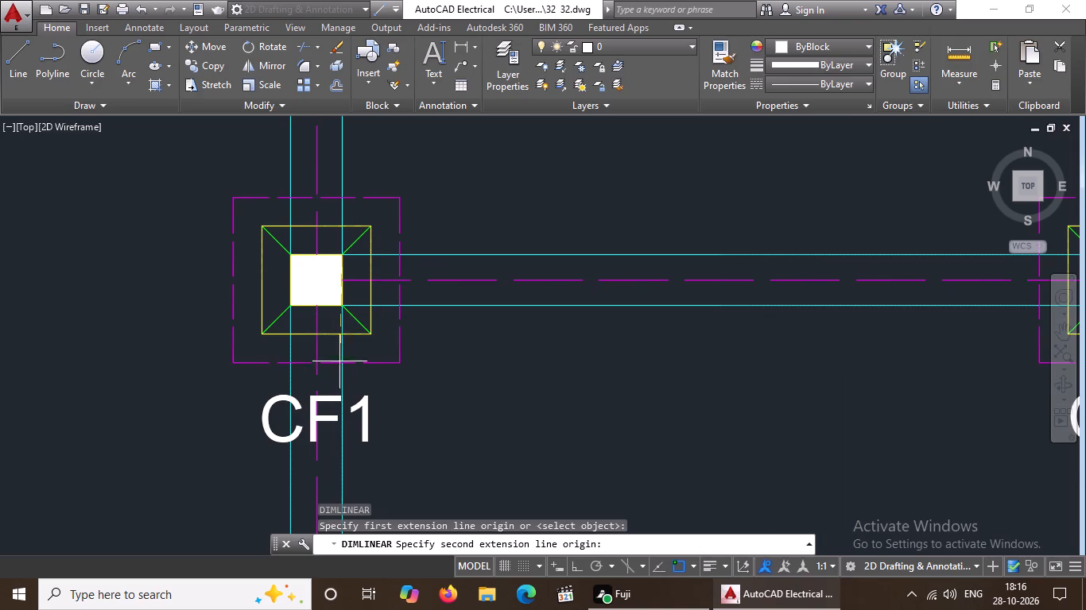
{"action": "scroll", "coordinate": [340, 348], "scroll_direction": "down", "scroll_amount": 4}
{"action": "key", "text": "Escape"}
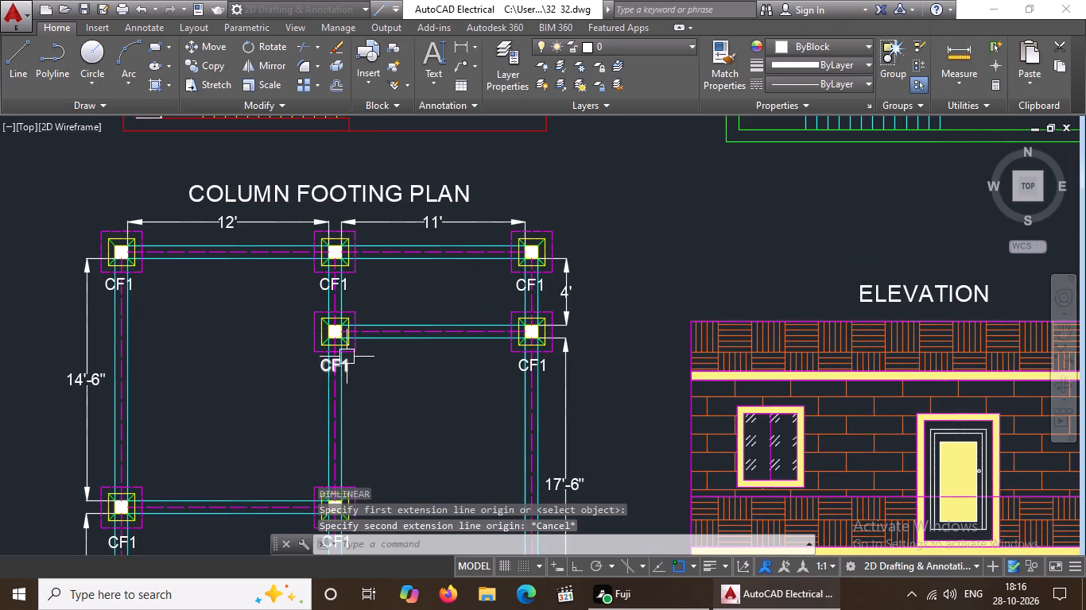
Add a vertical linear dimension between the first and second CF1 columns of the middle grid line, placed right of the beam.
{"action": "scroll", "coordinate": [378, 321], "scroll_direction": "up", "scroll_amount": 3}
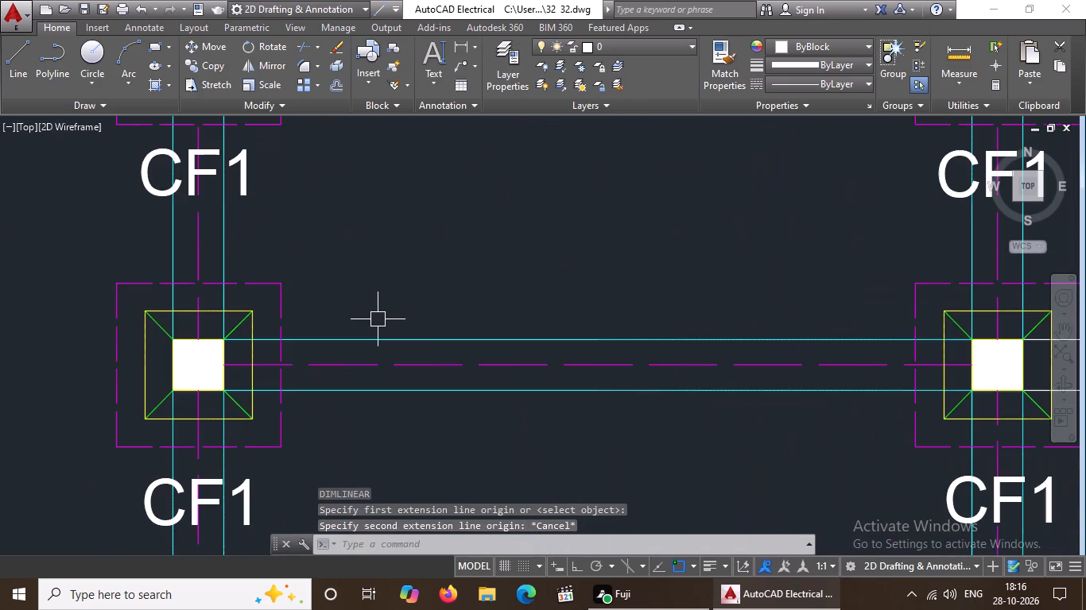
{"action": "type", "text": "DI"}
{"action": "type", "text": "ML"}
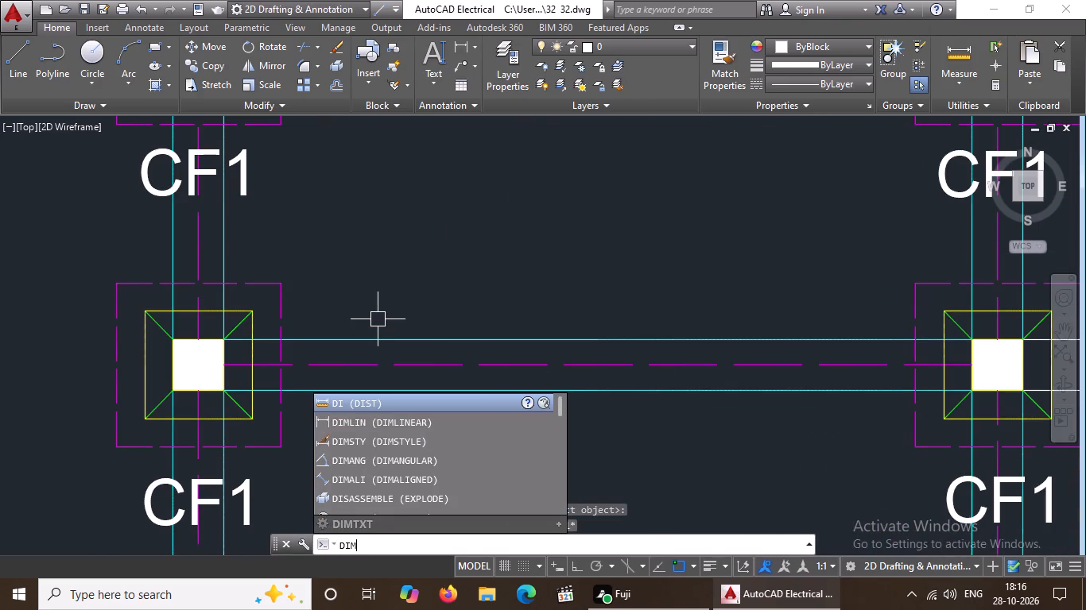
{"action": "key", "text": "i"}
{"action": "key", "text": "n"}
{"action": "key", "text": "Return"}
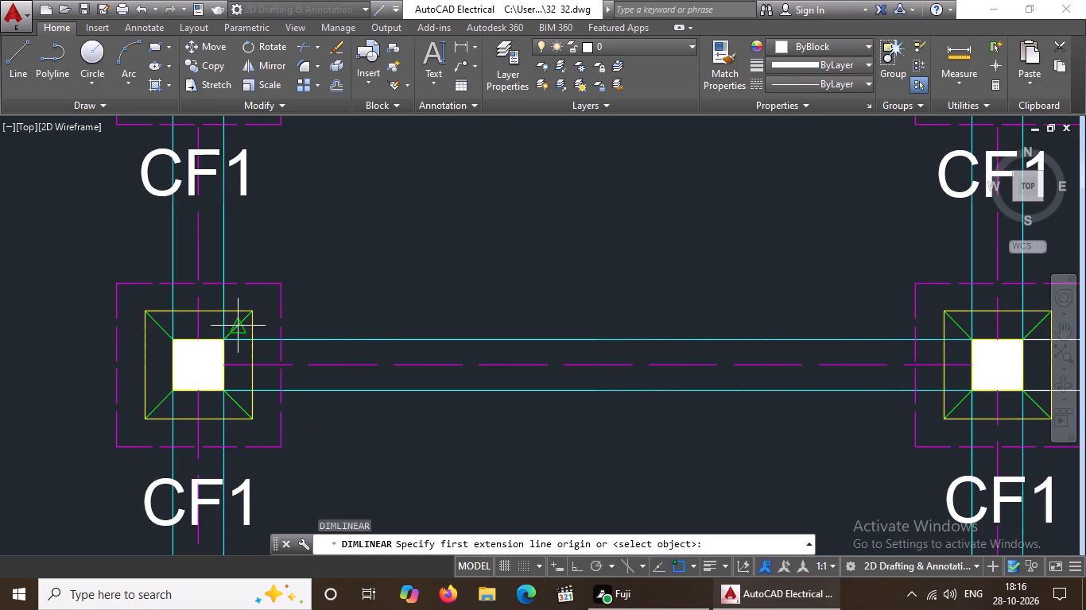
{"action": "left_click", "coordinate": [222, 339]}
{"action": "scroll", "coordinate": [227, 342], "scroll_direction": "down", "scroll_amount": 3}
{"action": "scroll", "coordinate": [239, 278], "scroll_direction": "up", "scroll_amount": 3}
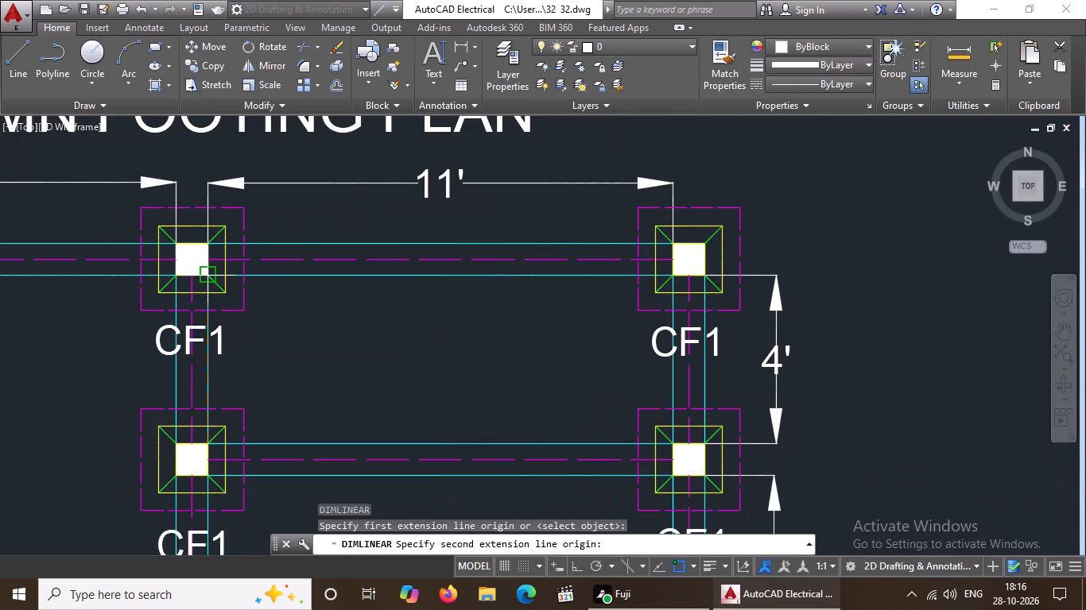
{"action": "left_click", "coordinate": [201, 276]}
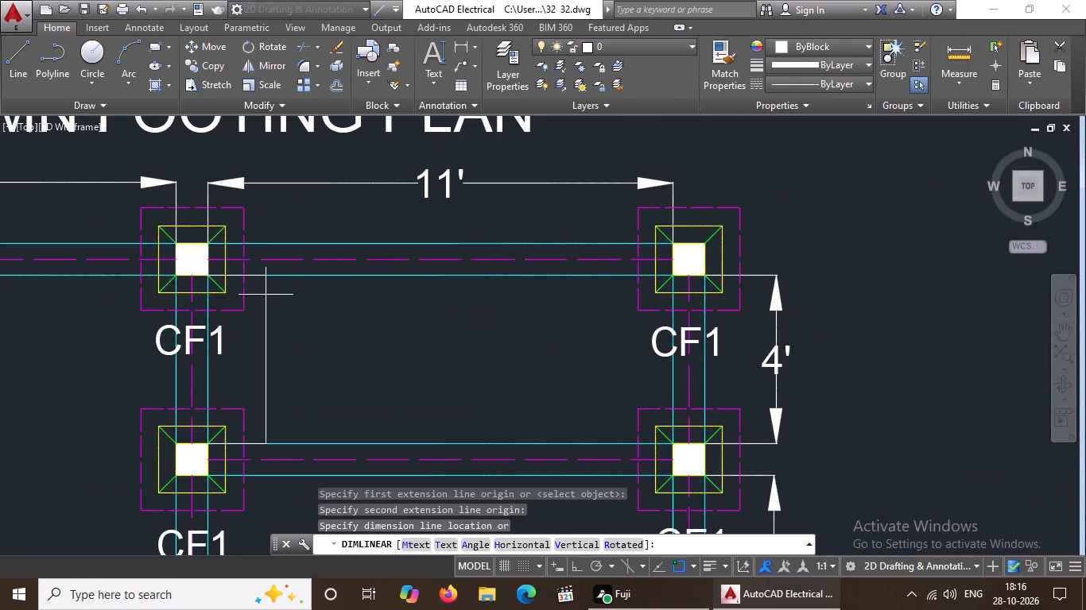
{"action": "left_click", "coordinate": [266, 295]}
{"action": "scroll", "coordinate": [266, 295], "scroll_direction": "down", "scroll_amount": 3}
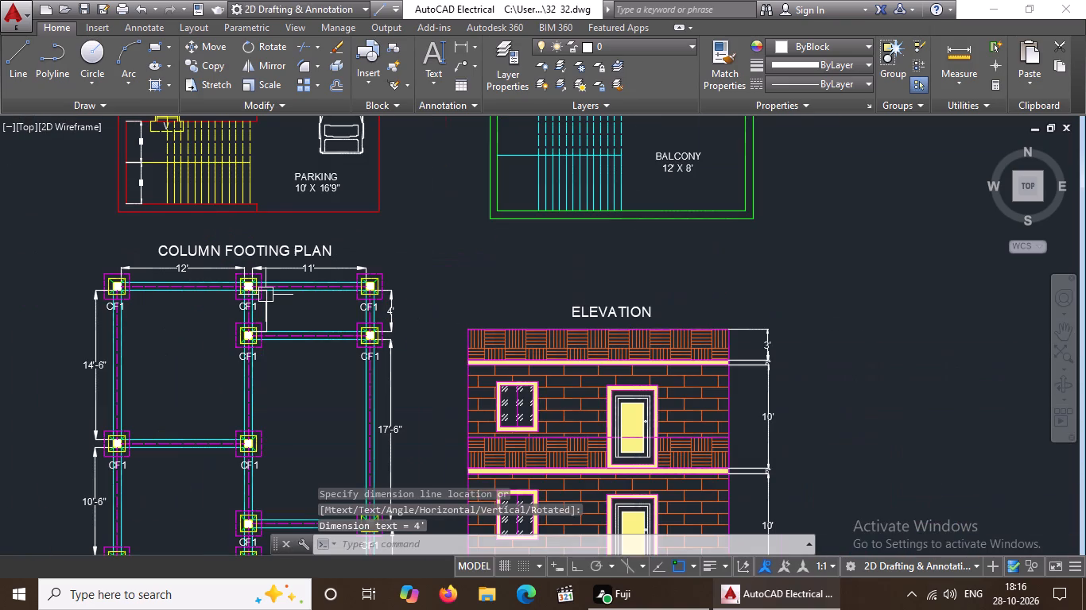
{"action": "key", "text": "Escape"}
Add a vertical linear dimension between the second and third CF1 columns of the middle grid line, placed left of the beam.
{"action": "type", "text": "DIMLIN"}
{"action": "key", "text": "Return"}
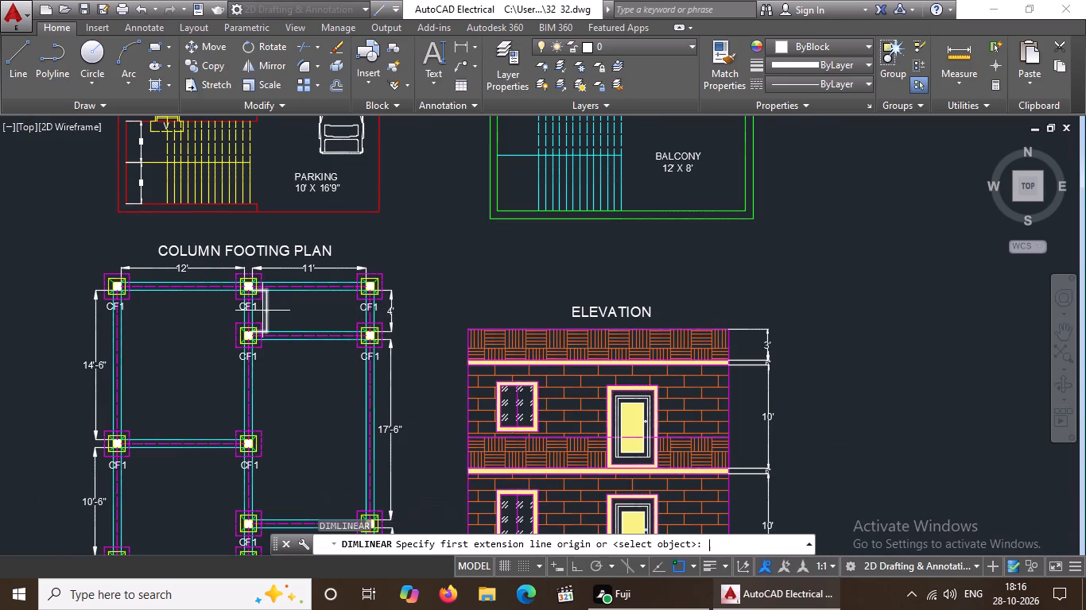
{"action": "scroll", "coordinate": [262, 403], "scroll_direction": "up", "scroll_amount": 3}
{"action": "scroll", "coordinate": [205, 479], "scroll_direction": "down", "scroll_amount": 3}
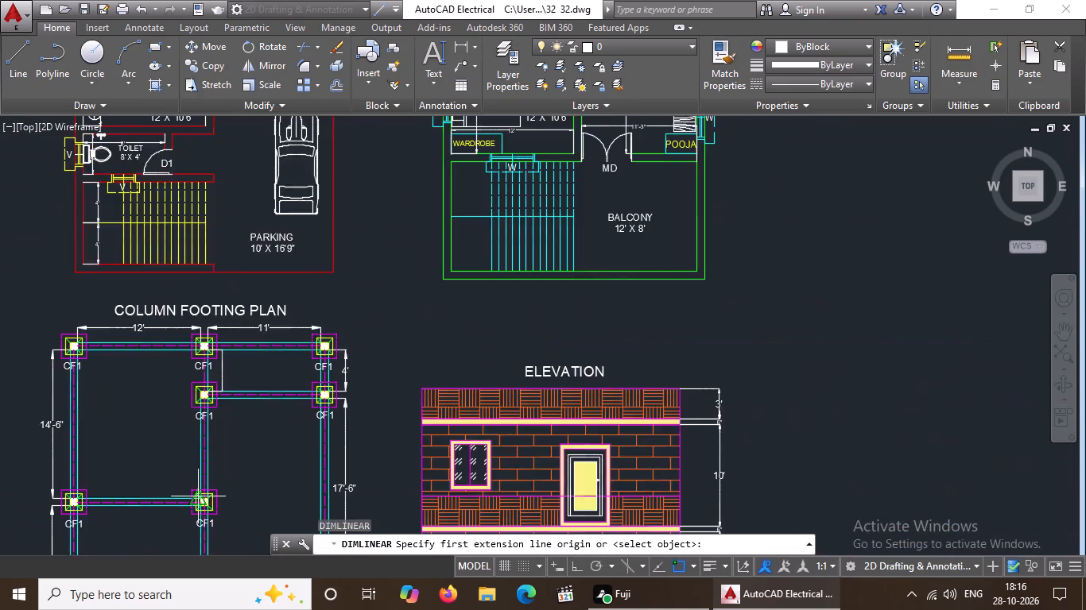
{"action": "scroll", "coordinate": [192, 507], "scroll_direction": "up", "scroll_amount": 3}
{"action": "left_click", "coordinate": [226, 475]}
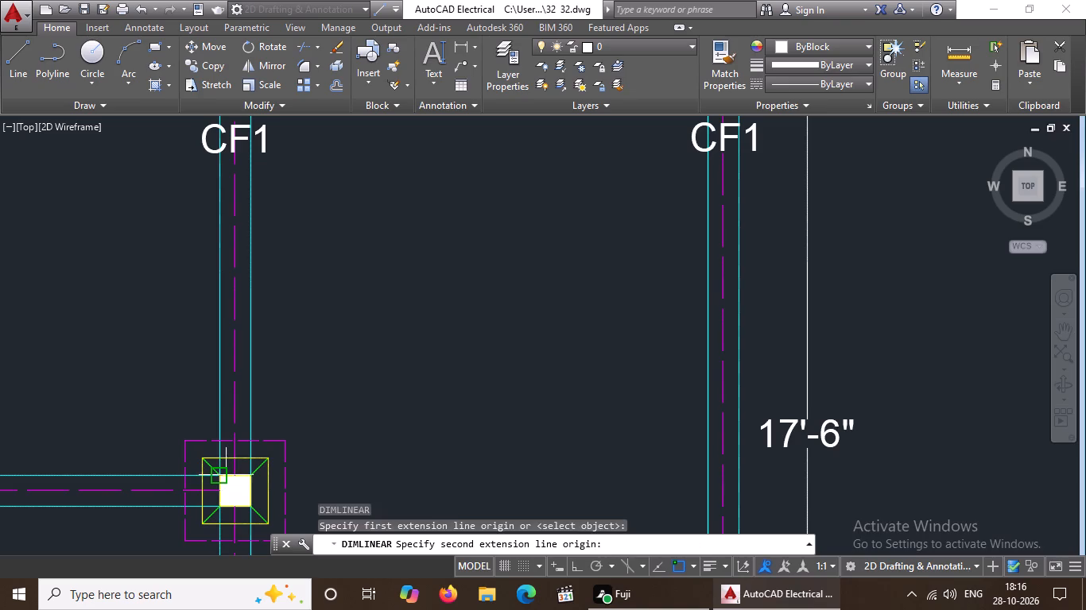
{"action": "scroll", "coordinate": [229, 424], "scroll_direction": "down", "scroll_amount": 3}
{"action": "scroll", "coordinate": [227, 361], "scroll_direction": "up", "scroll_amount": 2}
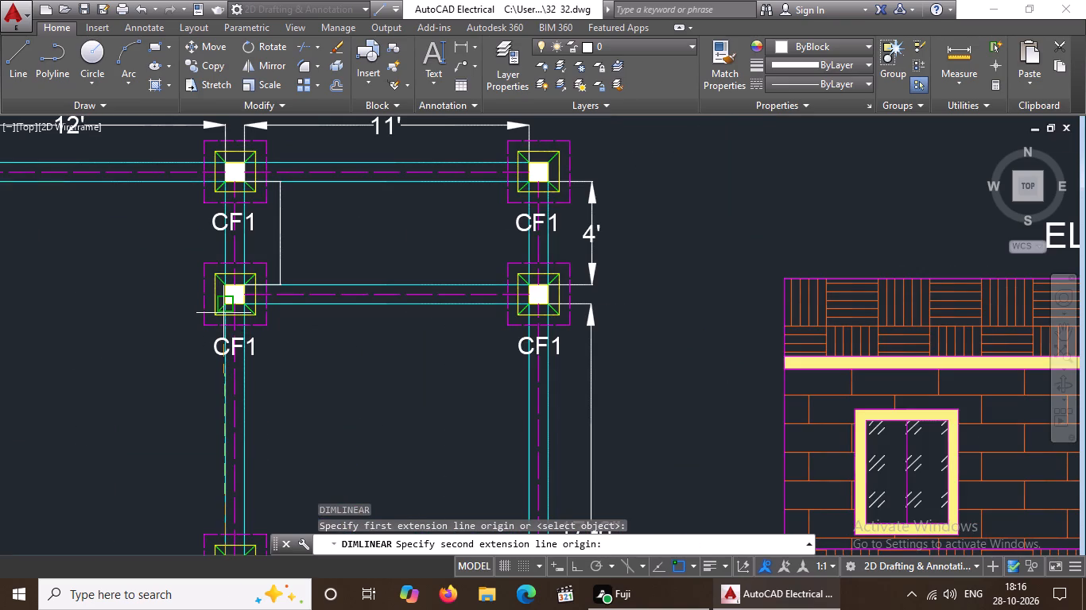
{"action": "left_click_drag", "start_coordinate": [227, 304], "coordinate": [220, 308]}
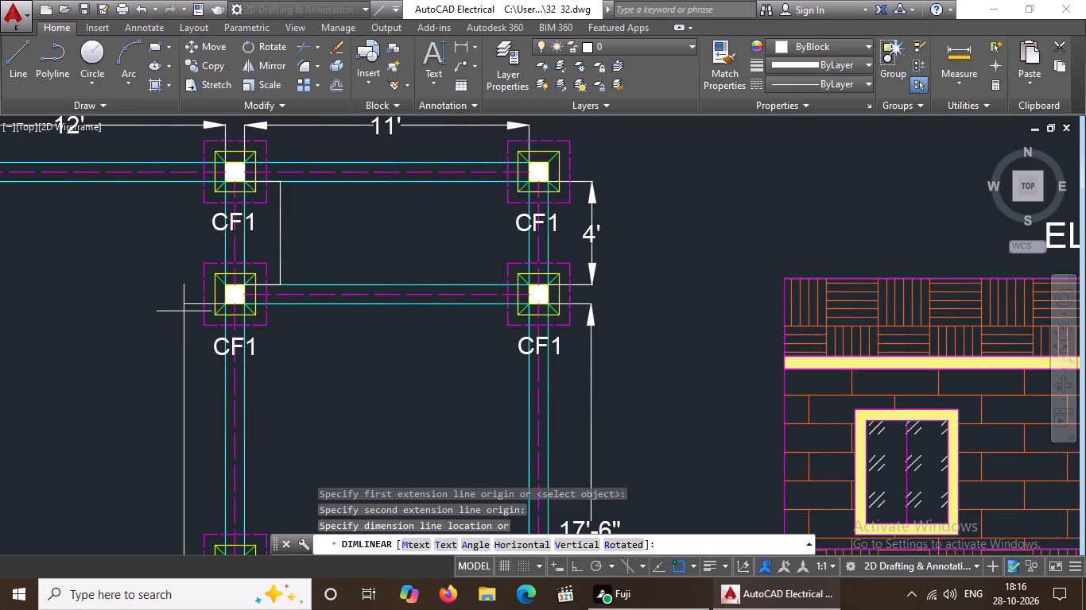
{"action": "left_click", "coordinate": [186, 310]}
{"action": "scroll", "coordinate": [308, 286], "scroll_direction": "down", "scroll_amount": 2}
{"action": "key", "text": "Escape"}
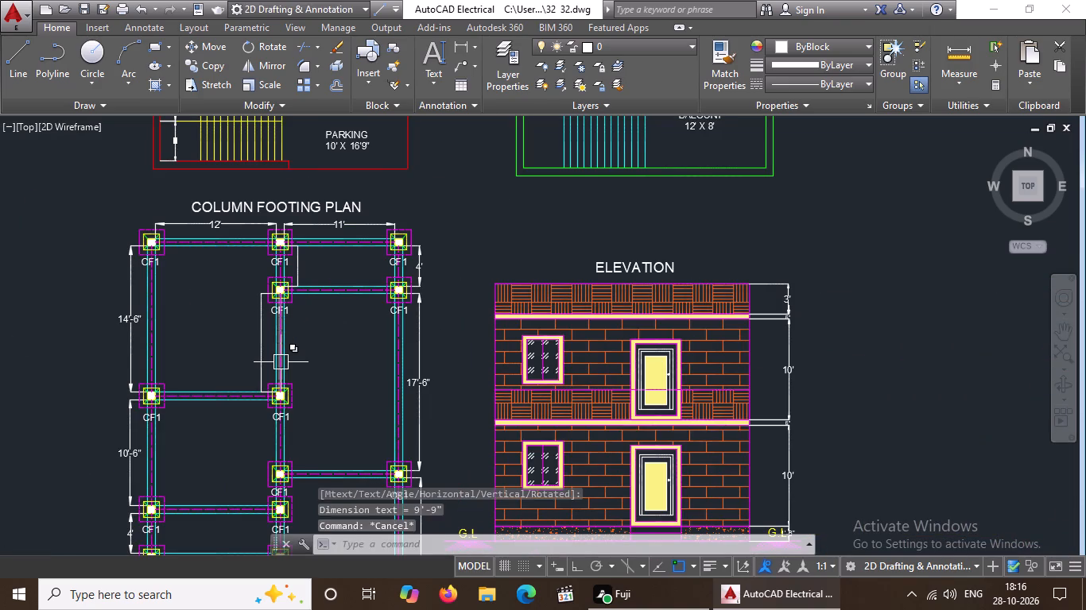
Add a vertical linear dimension between the first and second middle CF1 columns on the left side of the beam.
{"action": "type", "text": "DIMLIN"}
{"action": "key", "text": "Return"}
{"action": "scroll", "coordinate": [272, 264], "scroll_direction": "up", "scroll_amount": 3}
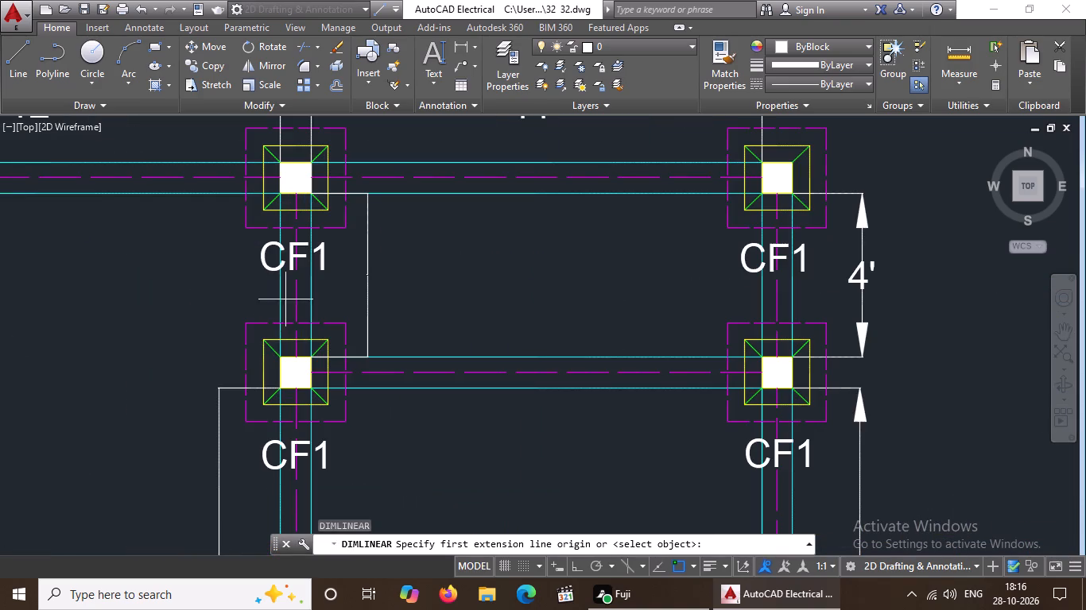
{"action": "left_click", "coordinate": [278, 350]}
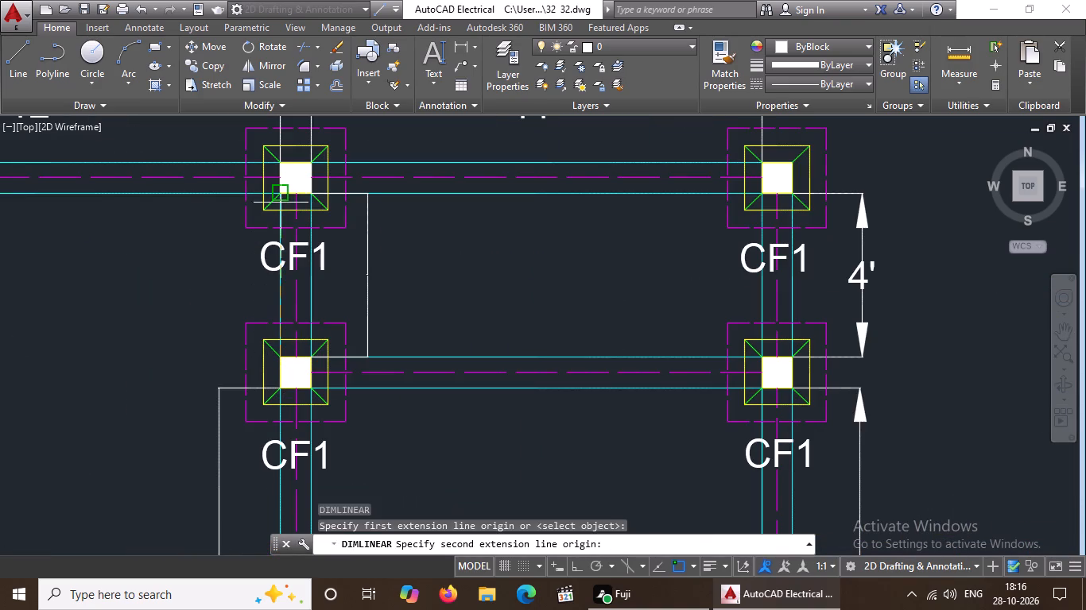
{"action": "left_click", "coordinate": [282, 196]}
{"action": "left_click", "coordinate": [223, 203]}
{"action": "scroll", "coordinate": [378, 230], "scroll_direction": "down", "scroll_amount": 1}
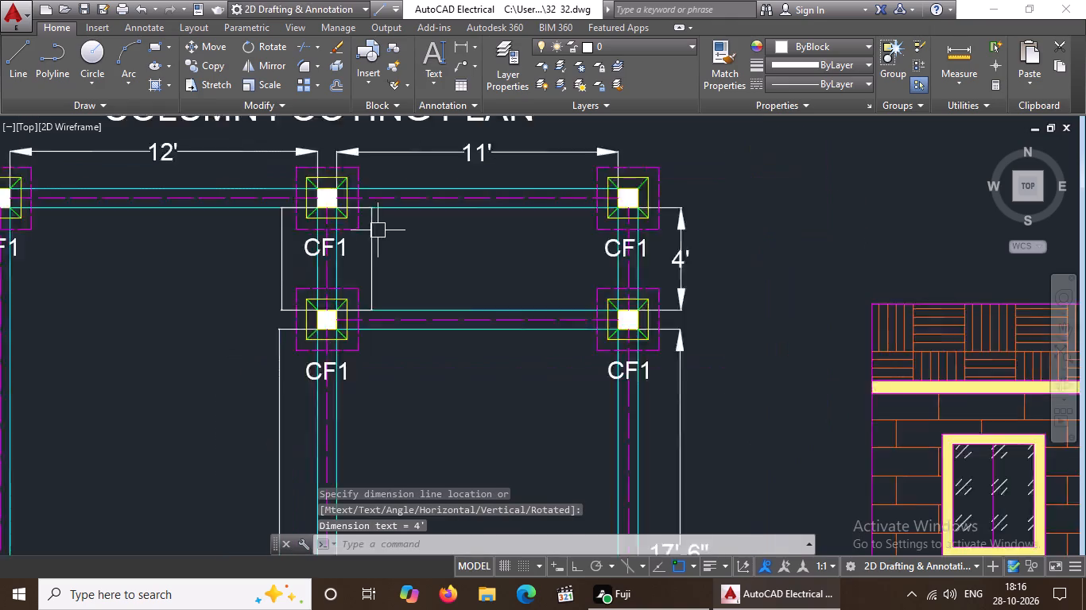
Add a vertical linear dimension between the second and third middle CF1 columns on the right side of the beam.
{"action": "scroll", "coordinate": [378, 232], "scroll_direction": "down", "scroll_amount": 1}
{"action": "type", "text": "DIMLIN"}
{"action": "key", "text": "Return"}
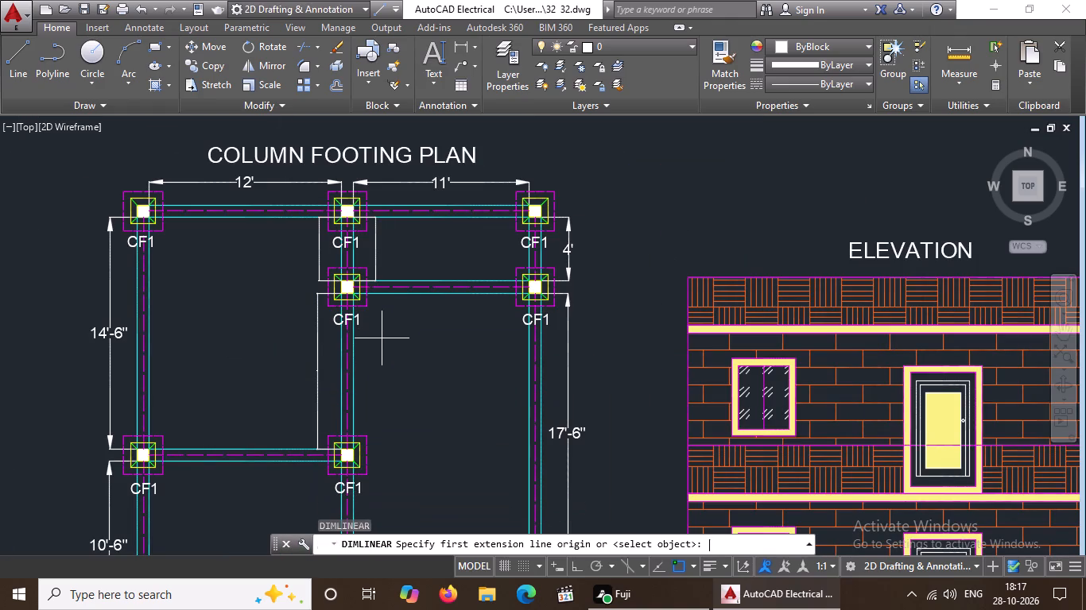
{"action": "scroll", "coordinate": [358, 445], "scroll_direction": "up", "scroll_amount": 2}
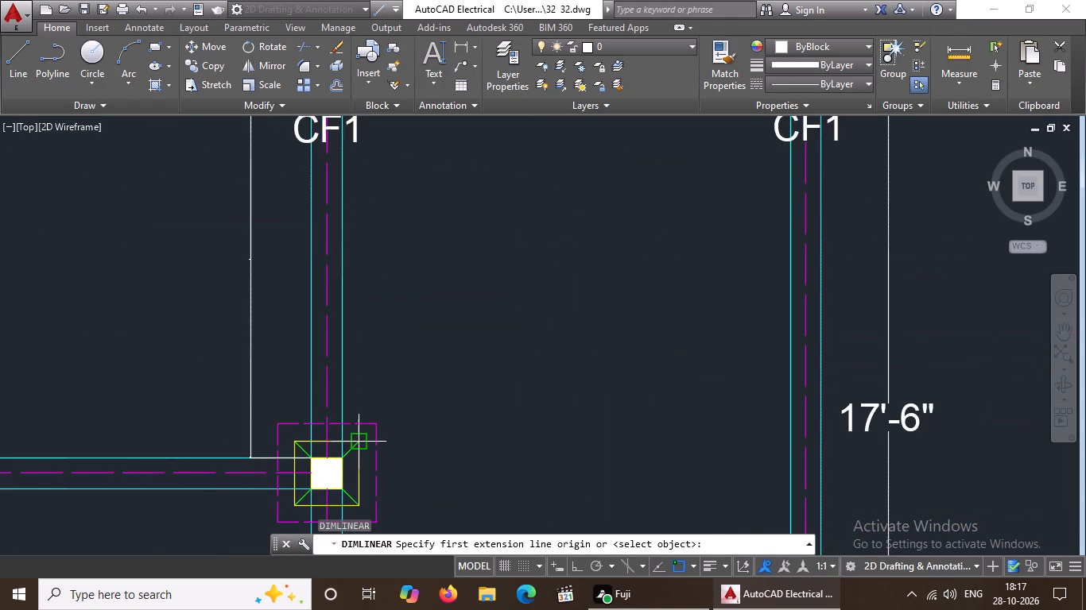
{"action": "left_click", "coordinate": [335, 458]}
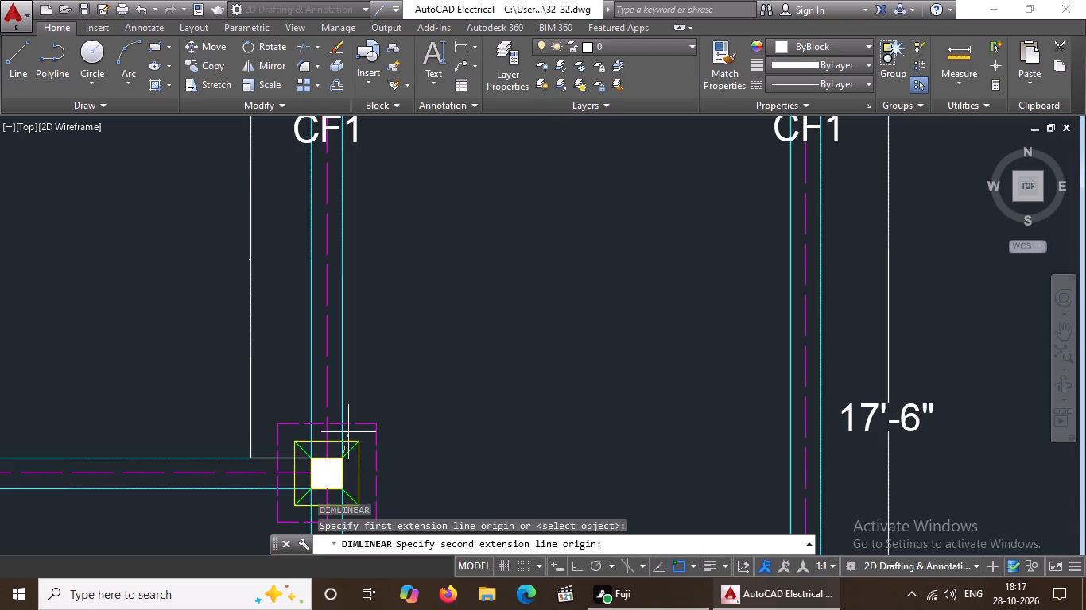
{"action": "scroll", "coordinate": [348, 431], "scroll_direction": "down", "scroll_amount": 3}
{"action": "scroll", "coordinate": [341, 353], "scroll_direction": "up", "scroll_amount": 2}
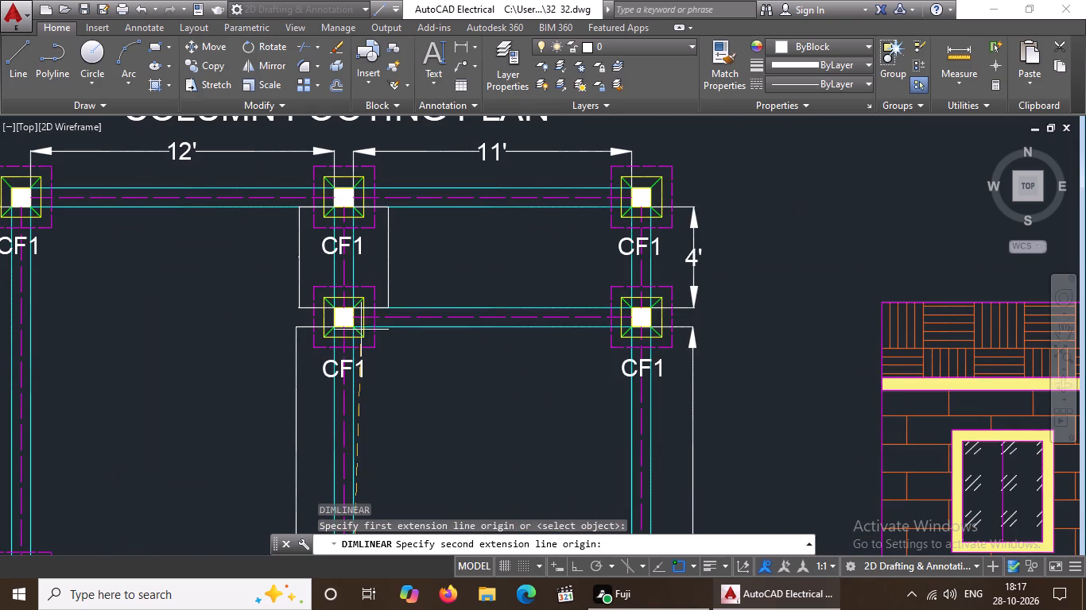
{"action": "left_click", "coordinate": [350, 329]}
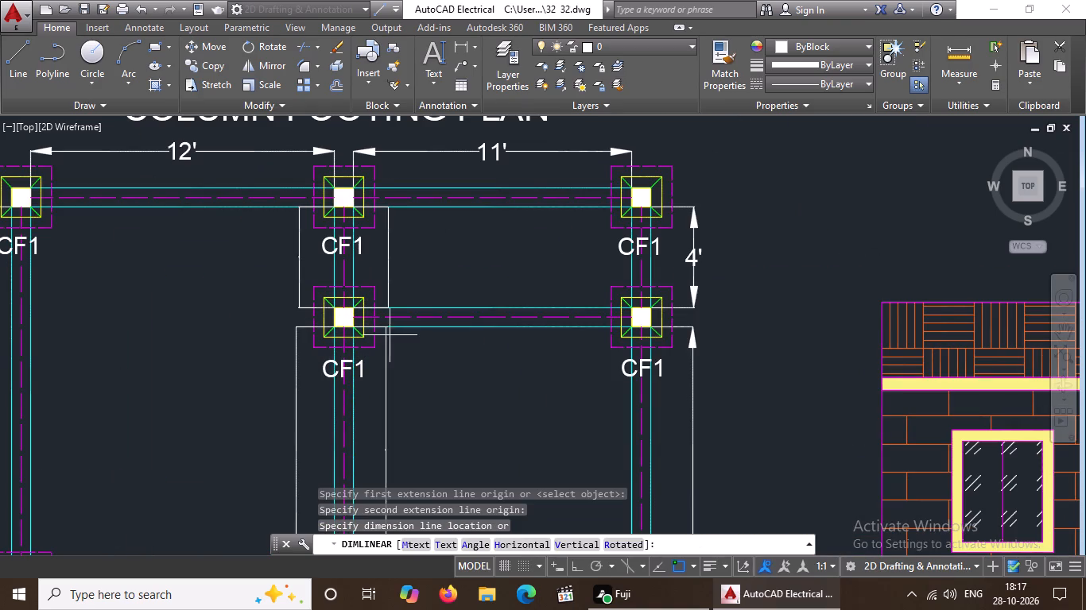
{"action": "left_click", "coordinate": [398, 334]}
{"action": "key", "text": "Escape"}
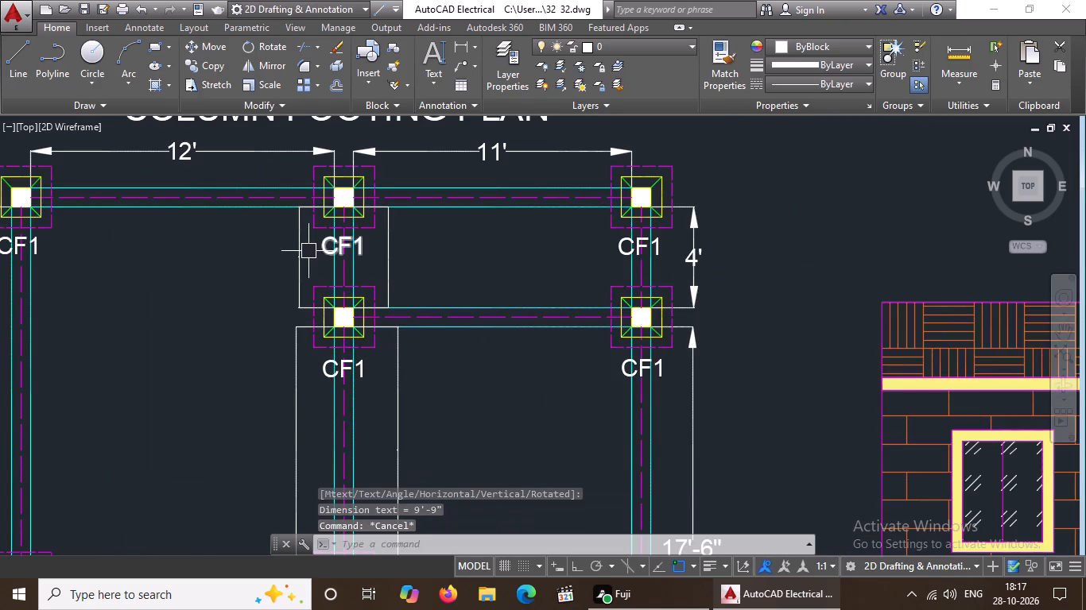
Set the arrow size of the dimension left of the beam between the first and second middle columns to 5".
{"action": "left_click", "coordinate": [303, 253]}
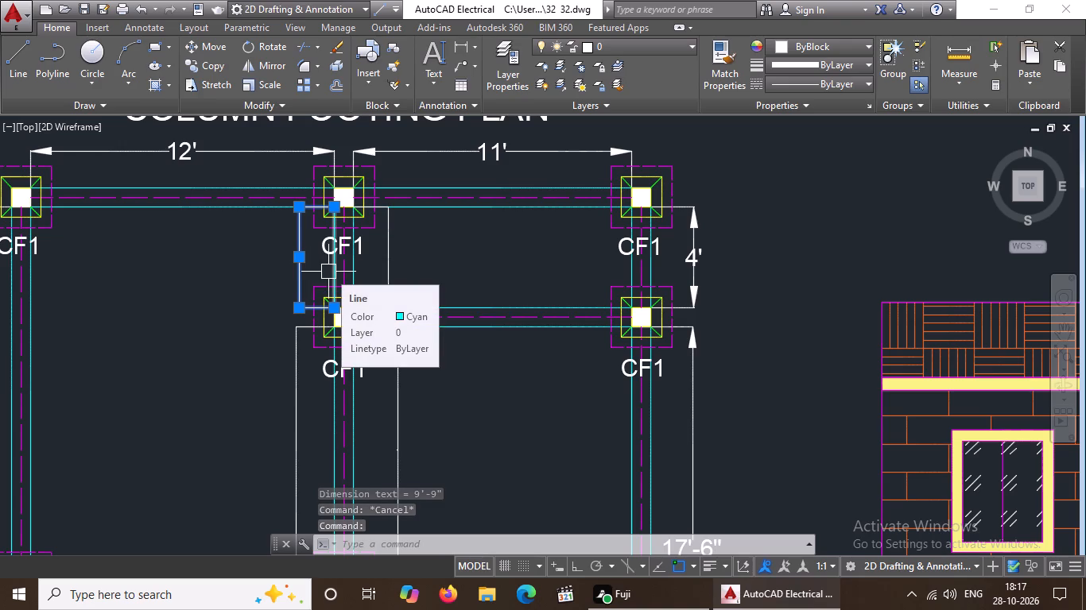
{"action": "right_click", "coordinate": [412, 266]}
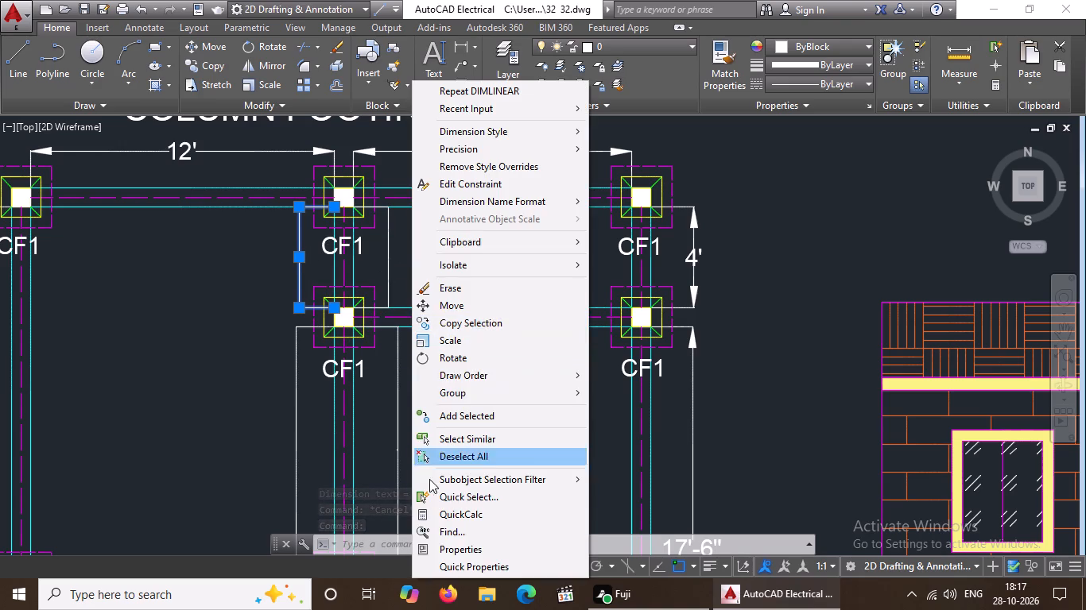
{"action": "left_click", "coordinate": [463, 548]}
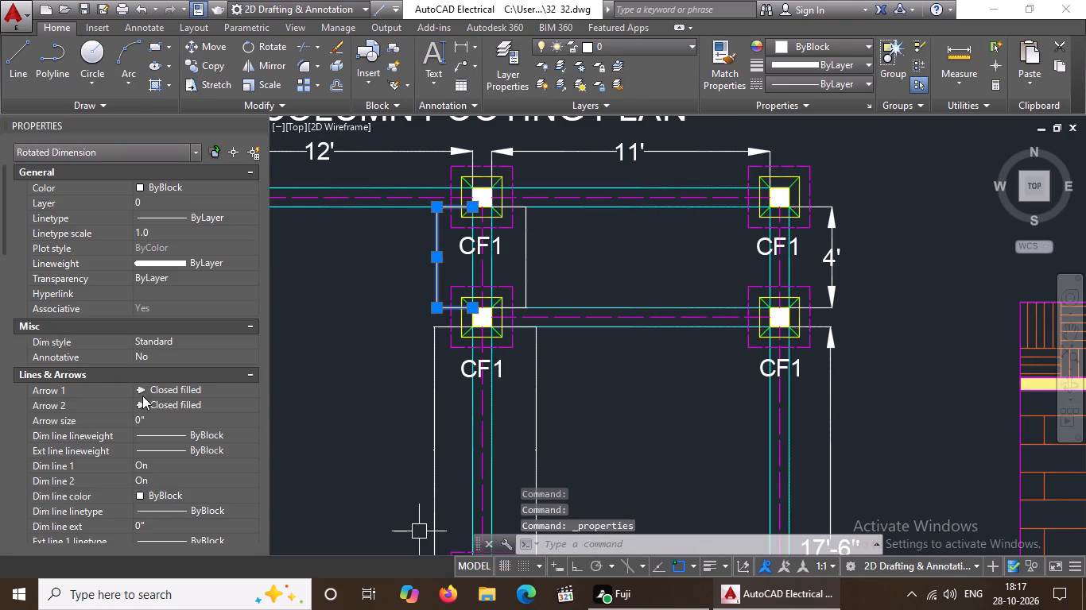
{"action": "left_click", "coordinate": [157, 414]}
{"action": "key", "text": "BackSpace"}
{"action": "key", "text": "BackSpace"}
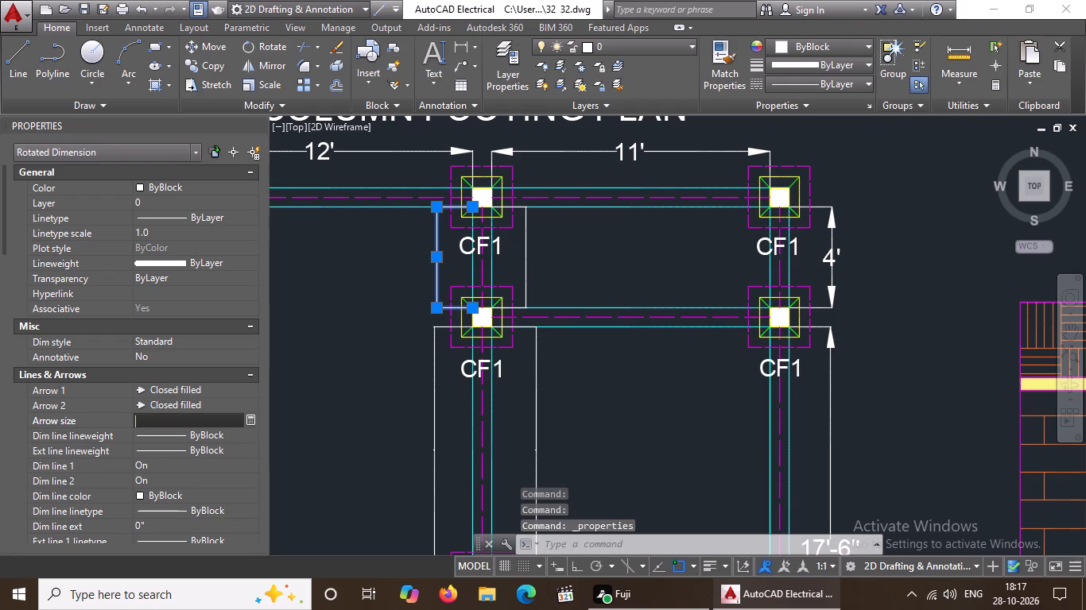
{"action": "key", "text": "5"}
{"action": "key", "text": "shift+quotedbl"}
{"action": "key", "text": "Return"}
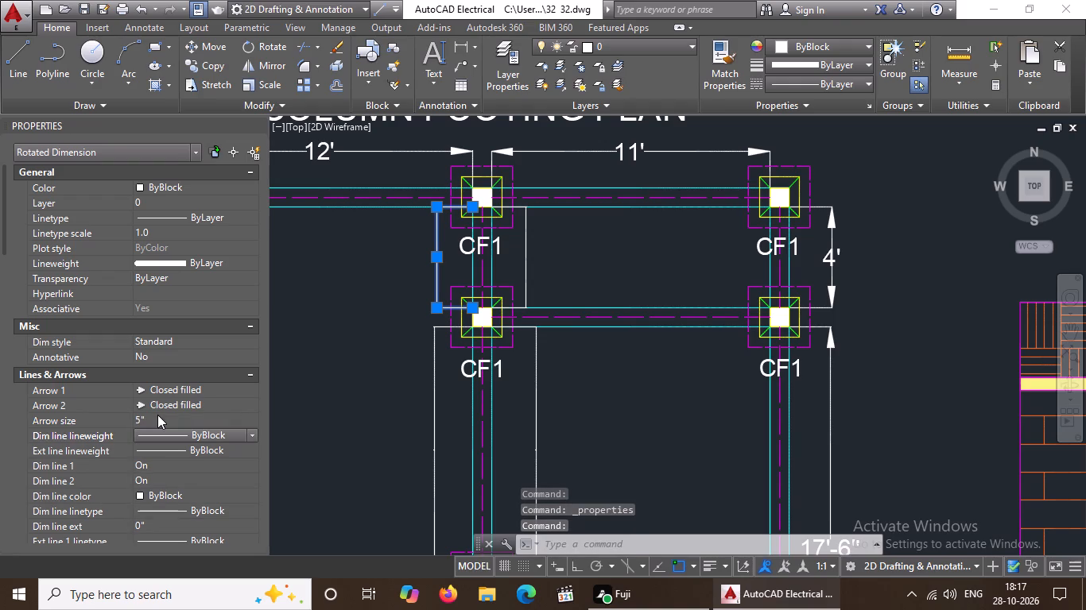
Set the text height of the dimension left of the beam between the first and second middle CF1 columns to 5".
{"action": "scroll", "coordinate": [158, 417], "scroll_direction": "down", "scroll_amount": 2}
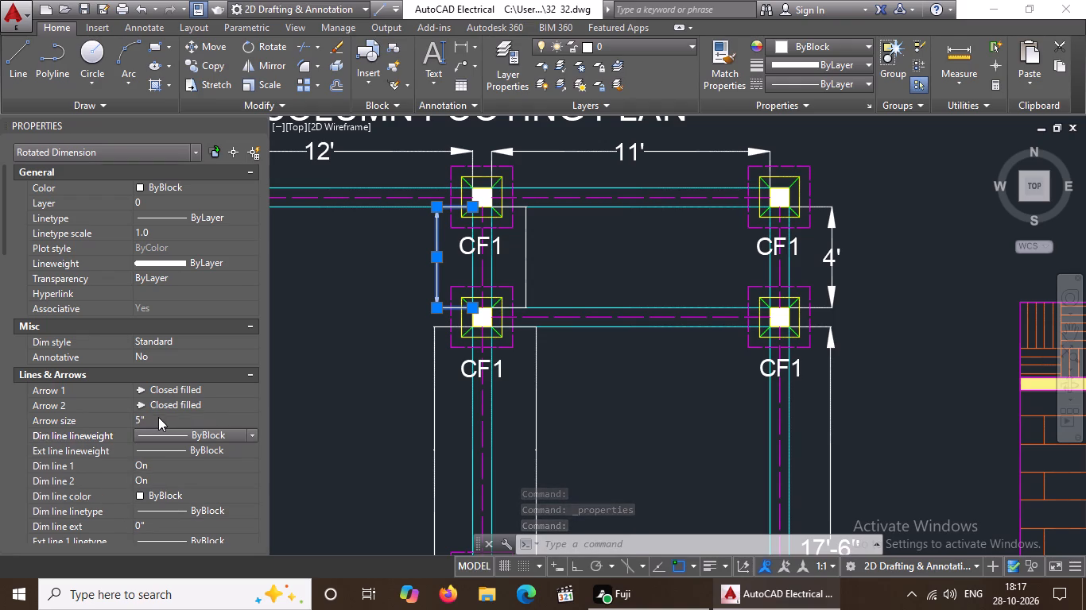
{"action": "scroll", "coordinate": [152, 418], "scroll_direction": "down", "scroll_amount": 2}
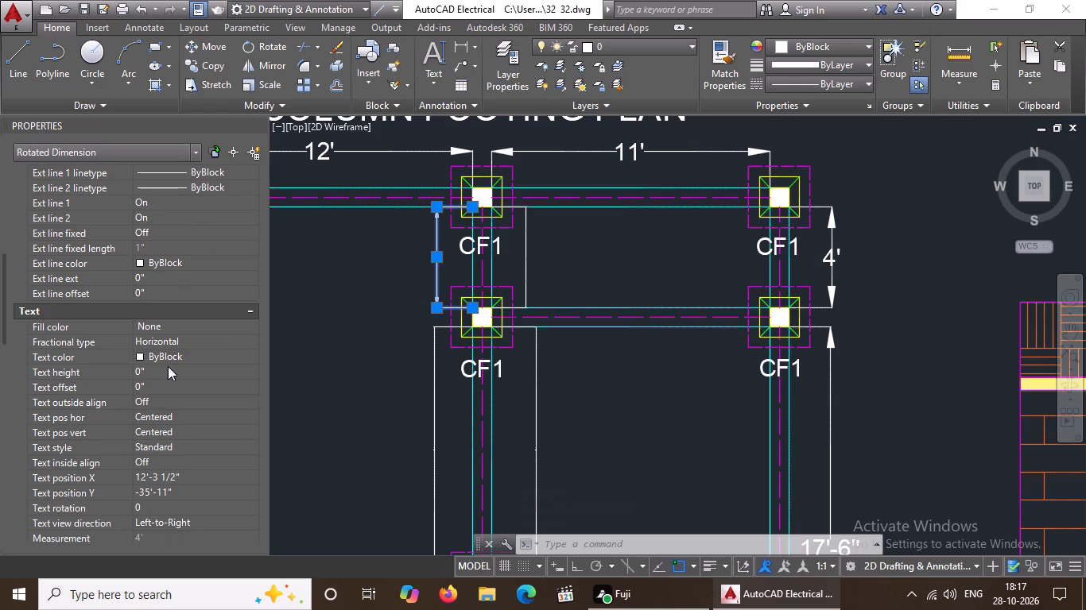
{"action": "left_click", "coordinate": [165, 375]}
{"action": "key", "text": "BackSpace"}
{"action": "key", "text": "BackSpace"}
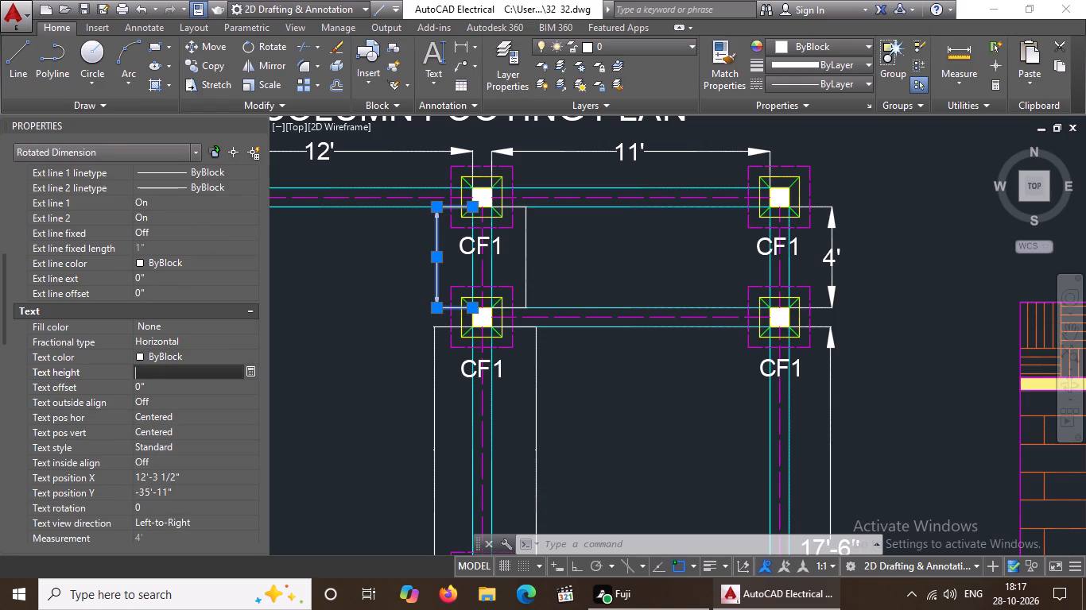
{"action": "type", "text": "5\""}
{"action": "key", "text": "Return"}
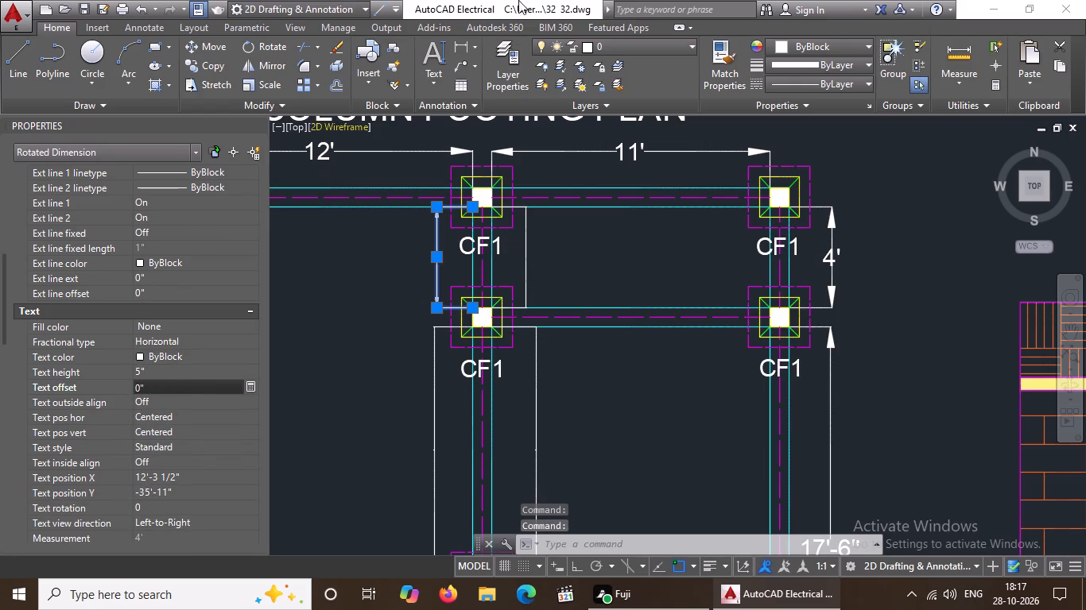
{"action": "key", "text": "Escape"}
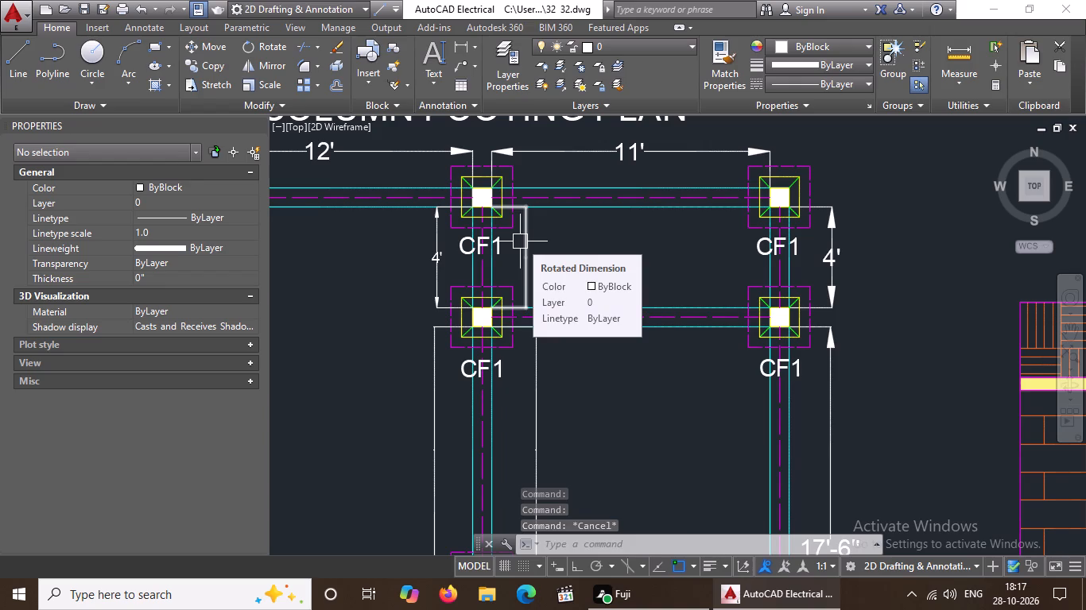
{"action": "key", "text": "Escape"}
Set the arrow size and text height of the dimension right of the beam between the first and second middle CF1 columns to 5".
{"action": "left_click", "coordinate": [525, 253]}
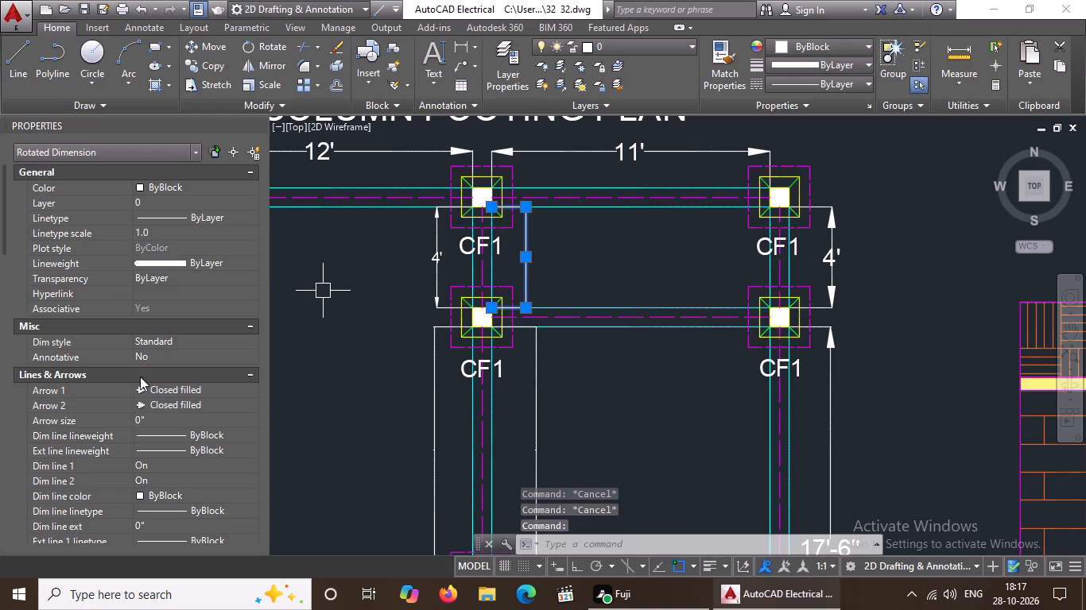
{"action": "left_click", "coordinate": [165, 419]}
{"action": "key", "text": "BackSpace"}
{"action": "key", "text": "BackSpace"}
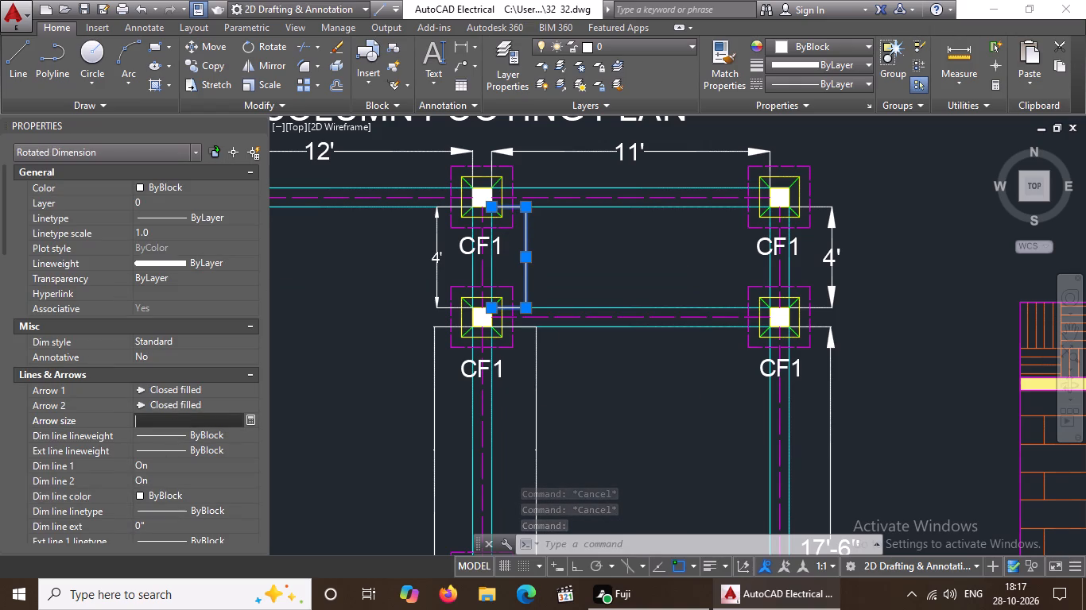
{"action": "key", "text": "5"}
{"action": "key", "text": "shift+quotedbl"}
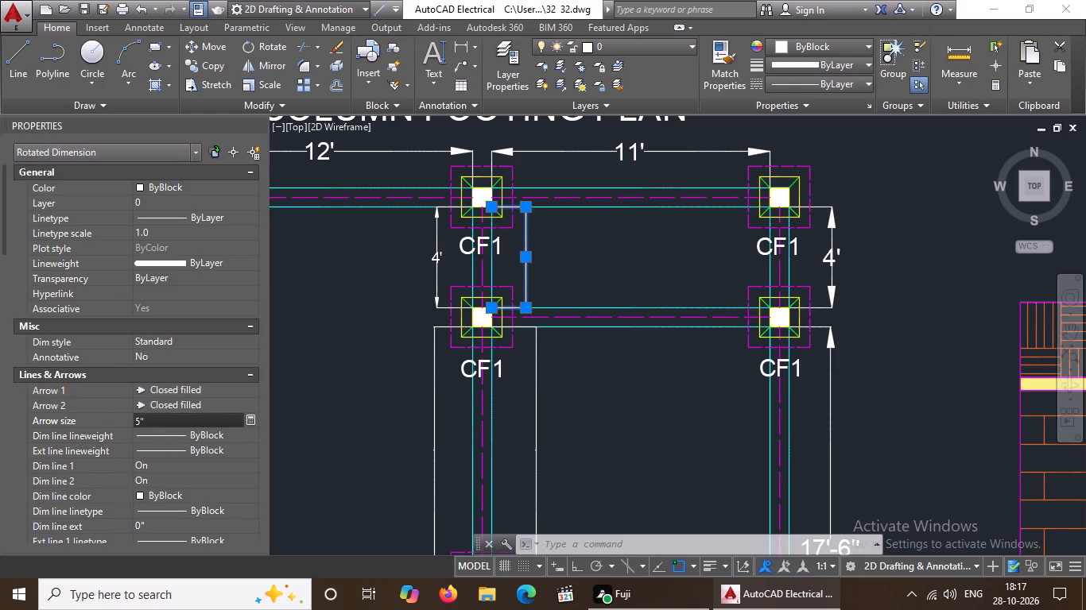
{"action": "key", "text": "Return"}
{"action": "scroll", "coordinate": [164, 413], "scroll_direction": "down", "scroll_amount": 4}
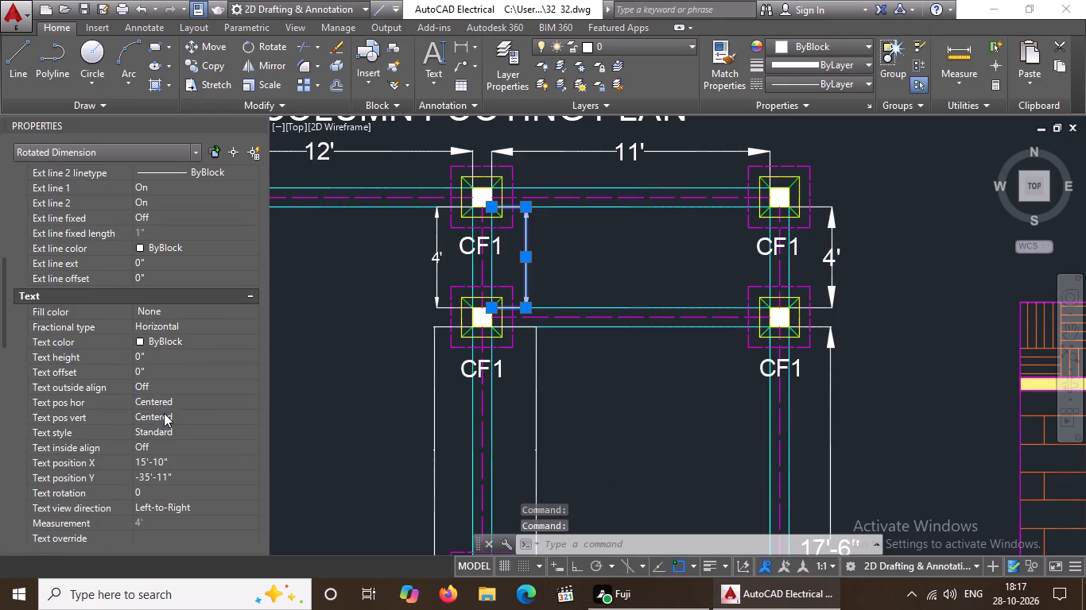
{"action": "left_click", "coordinate": [186, 357]}
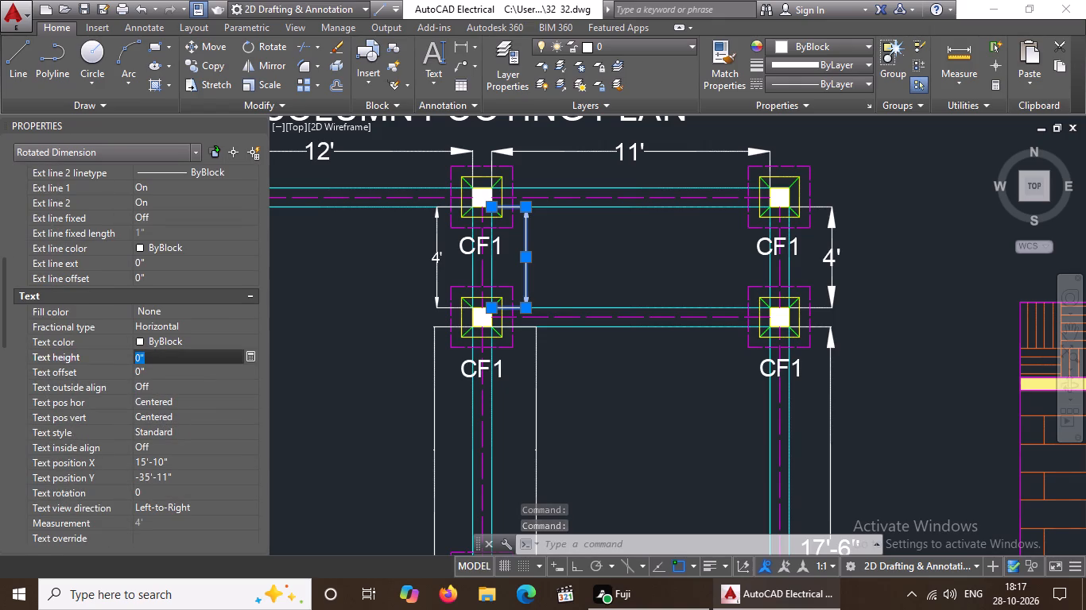
{"action": "key", "text": "BackSpace"}
{"action": "key", "text": "BackSpace"}
{"action": "type", "text": "5\""}
{"action": "key", "text": "Return"}
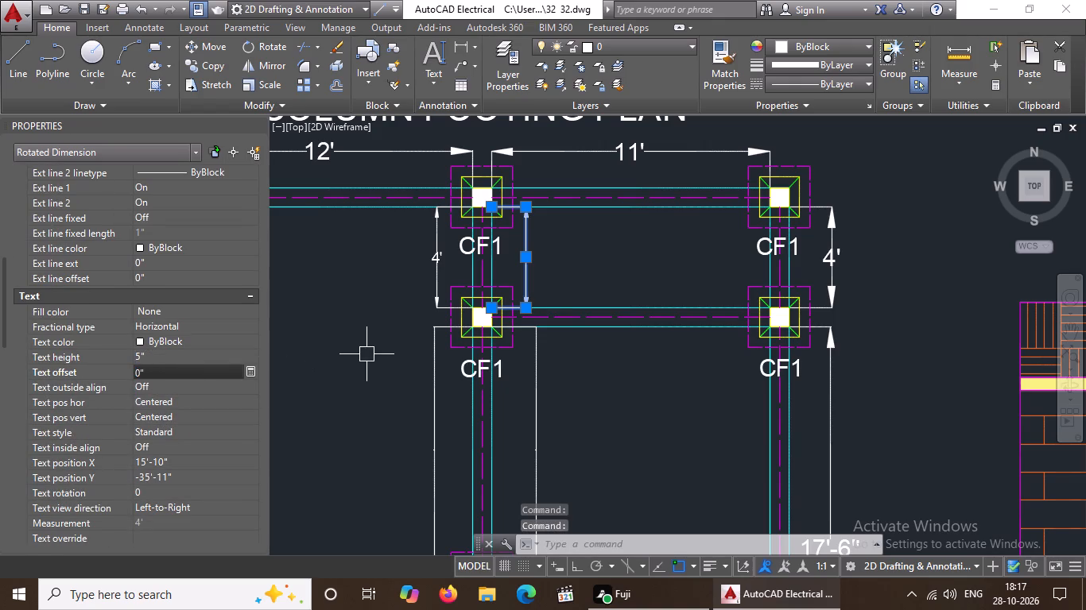
{"action": "key", "text": "Escape"}
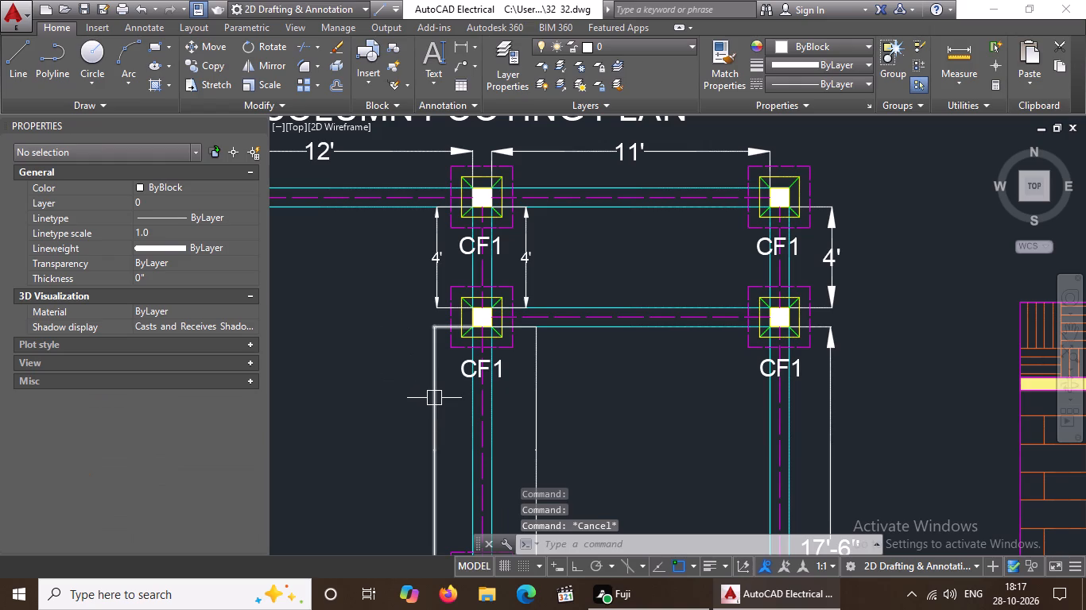
Set the arrow size of the dimension left of the beam between the second and third middle CF1 columns to 5".
{"action": "left_click", "coordinate": [434, 398]}
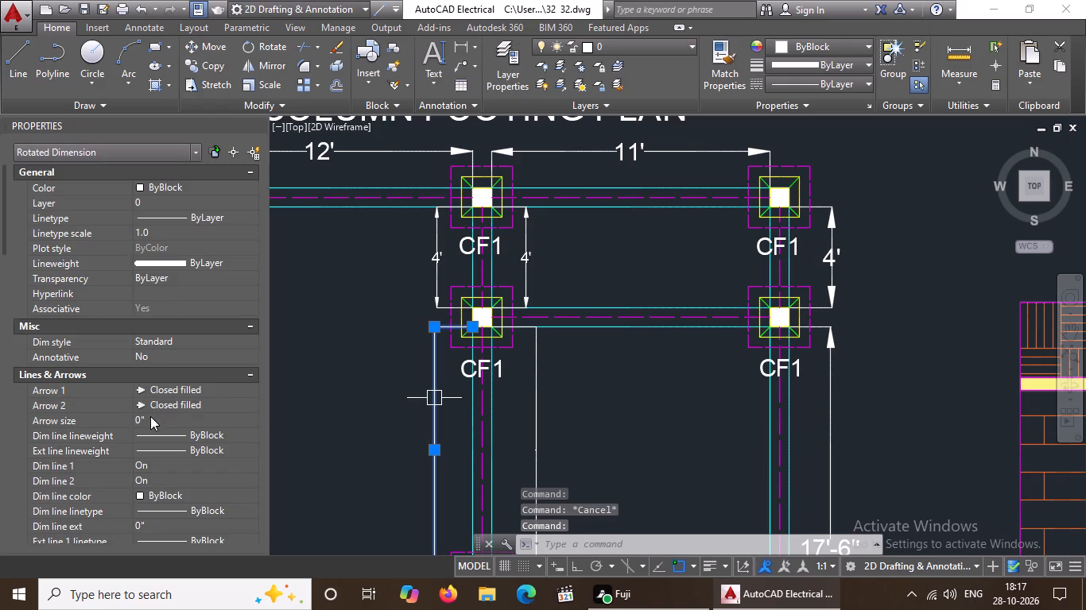
{"action": "left_click", "coordinate": [150, 416]}
{"action": "key", "text": "BackSpace"}
{"action": "key", "text": "BackSpace"}
{"action": "key", "text": "BackSpace"}
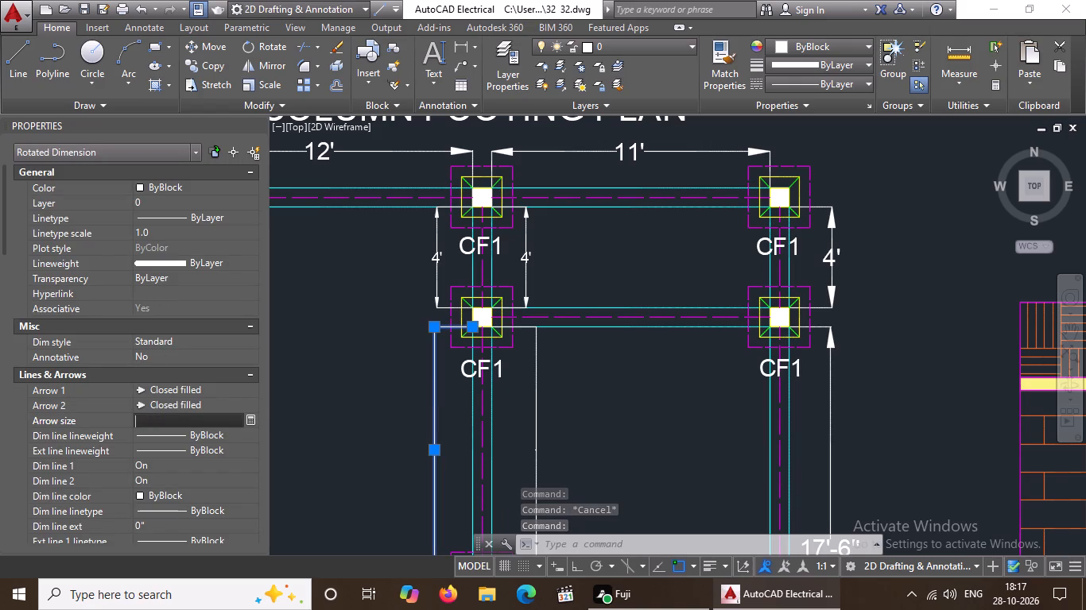
{"action": "key", "text": "5"}
{"action": "key", "text": "shift+quotedbl"}
{"action": "key", "text": "Return"}
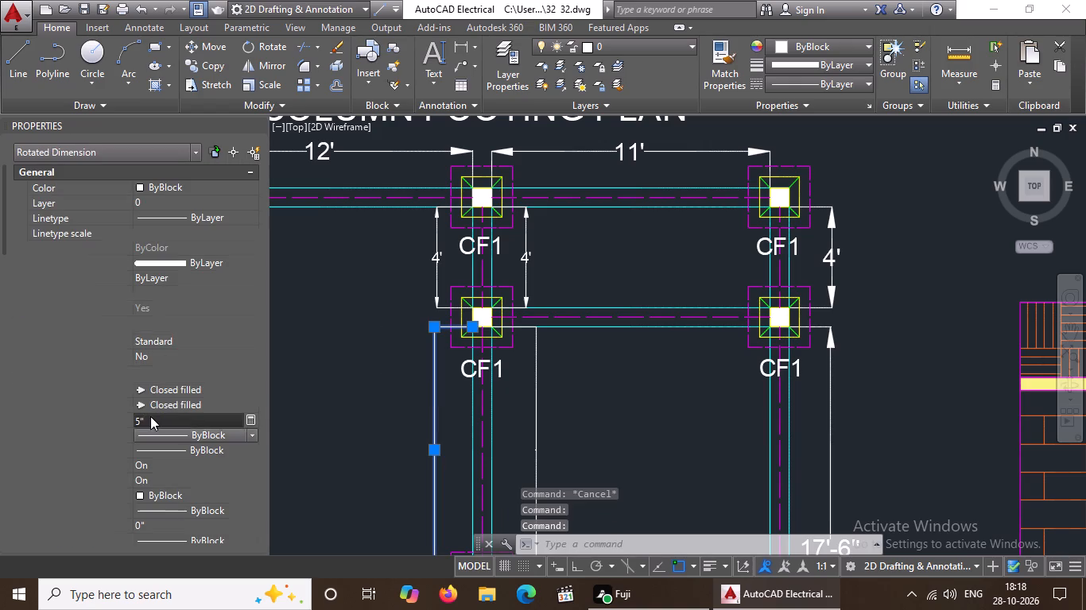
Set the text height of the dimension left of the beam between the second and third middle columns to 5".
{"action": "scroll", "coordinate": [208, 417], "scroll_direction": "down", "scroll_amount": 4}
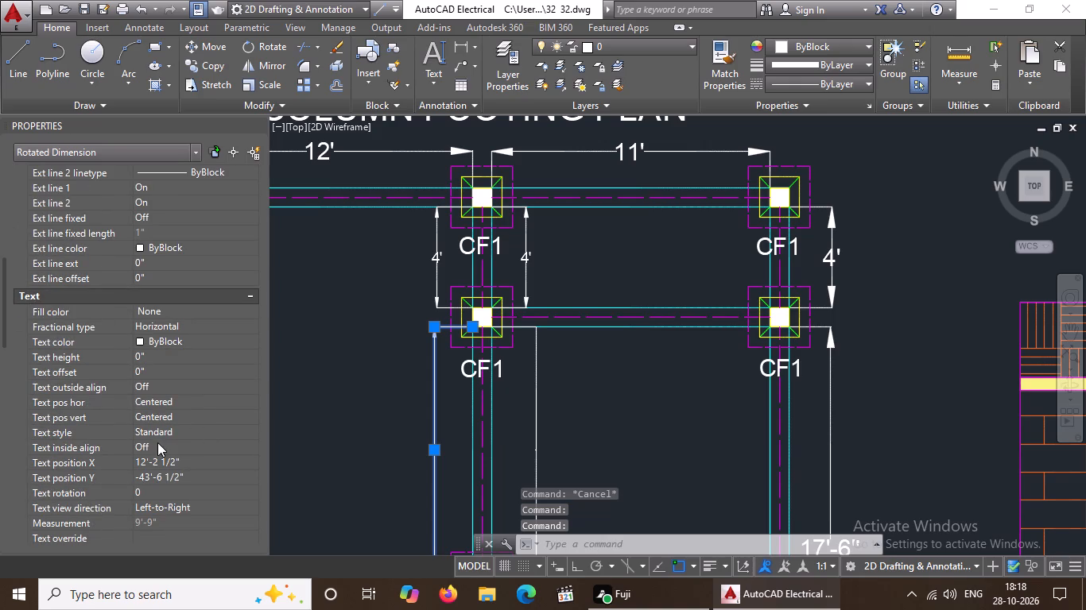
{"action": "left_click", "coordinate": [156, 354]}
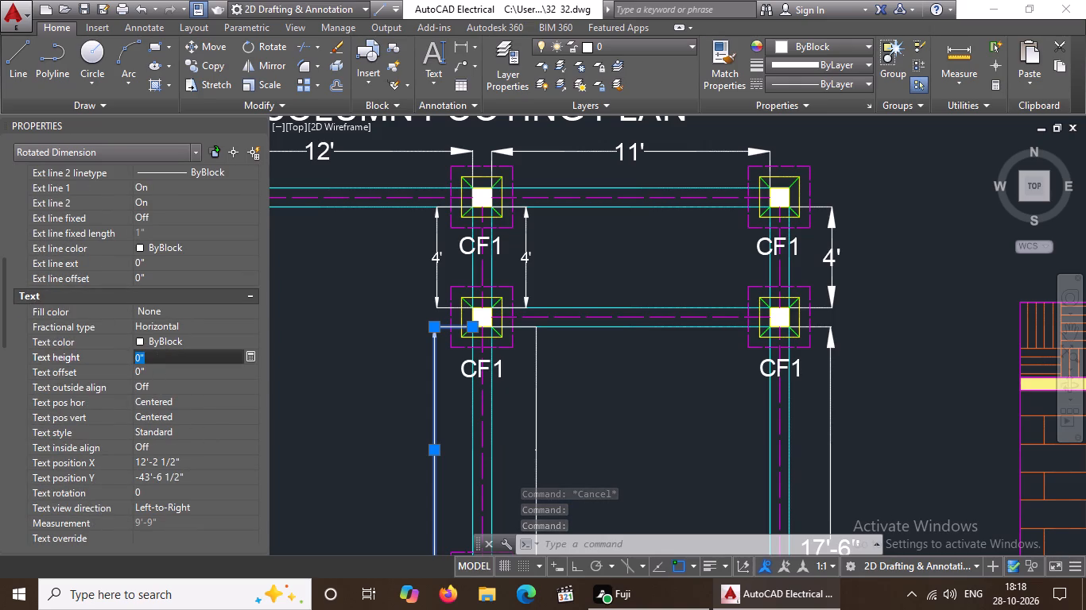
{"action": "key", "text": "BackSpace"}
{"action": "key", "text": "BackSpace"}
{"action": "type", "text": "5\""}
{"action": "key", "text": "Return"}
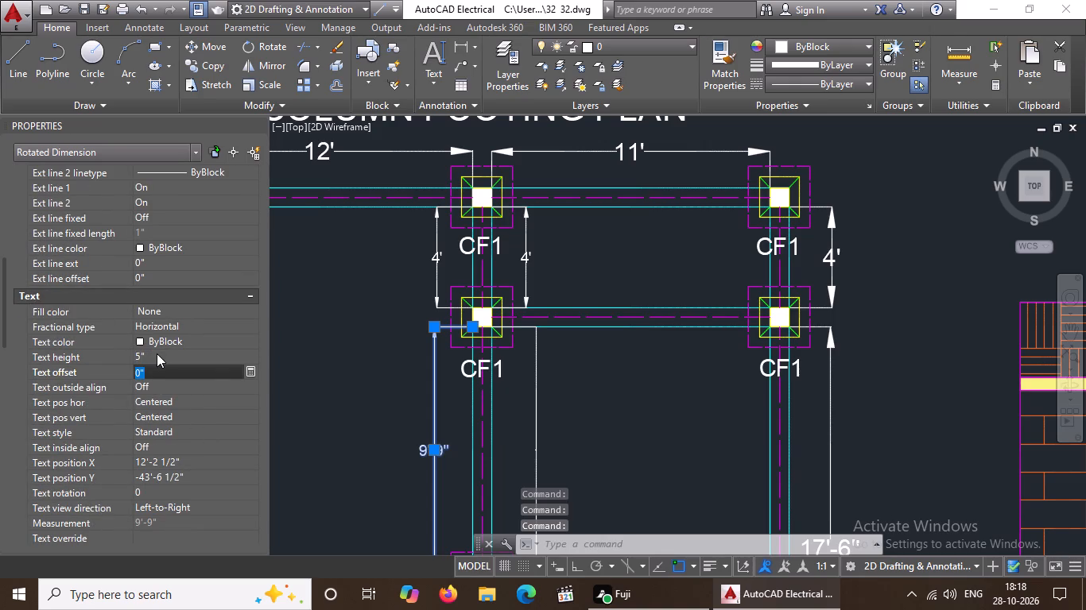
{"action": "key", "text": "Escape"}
Set the arrow size of the dimension right of the beam between the second and third middle CF1 columns to 5".
{"action": "left_click", "coordinate": [539, 446]}
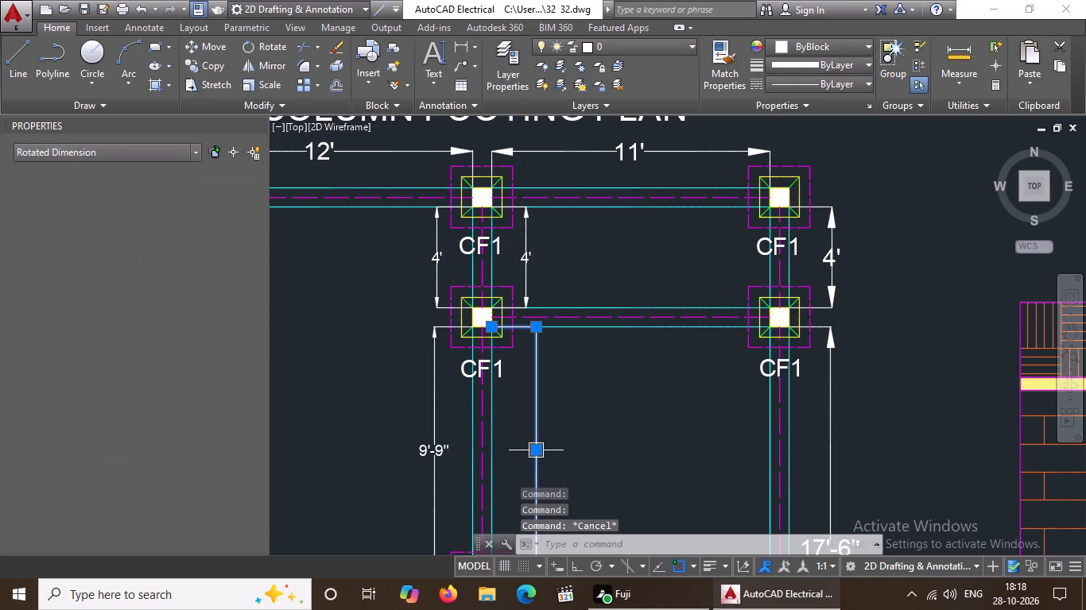
{"action": "left_click", "coordinate": [160, 419]}
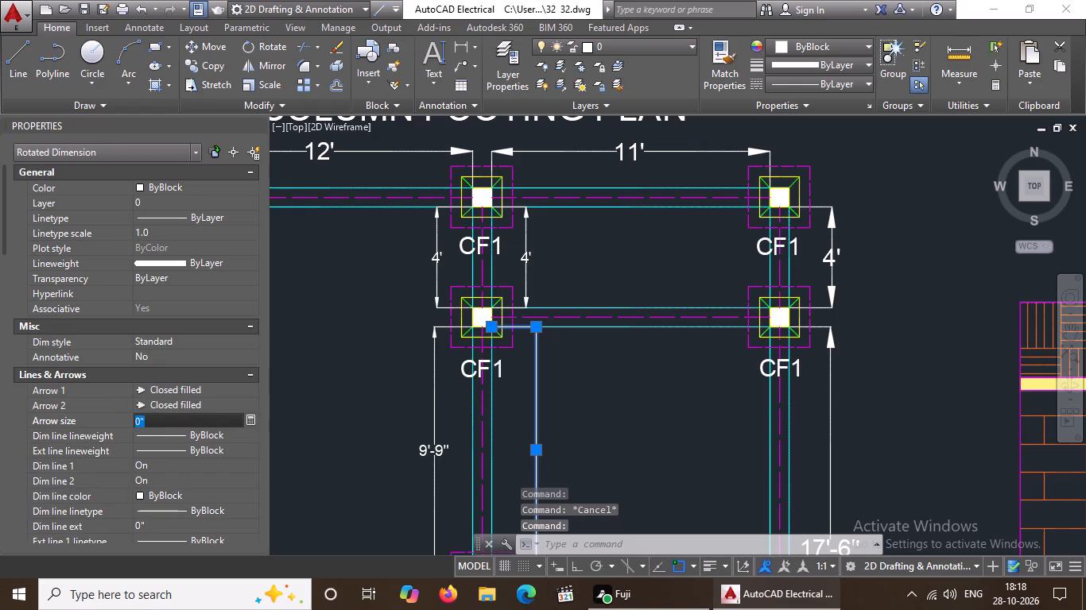
{"action": "key", "text": "BackSpace"}
{"action": "key", "text": "BackSpace"}
{"action": "key", "text": "5"}
{"action": "key", "text": "shift+quotedbl"}
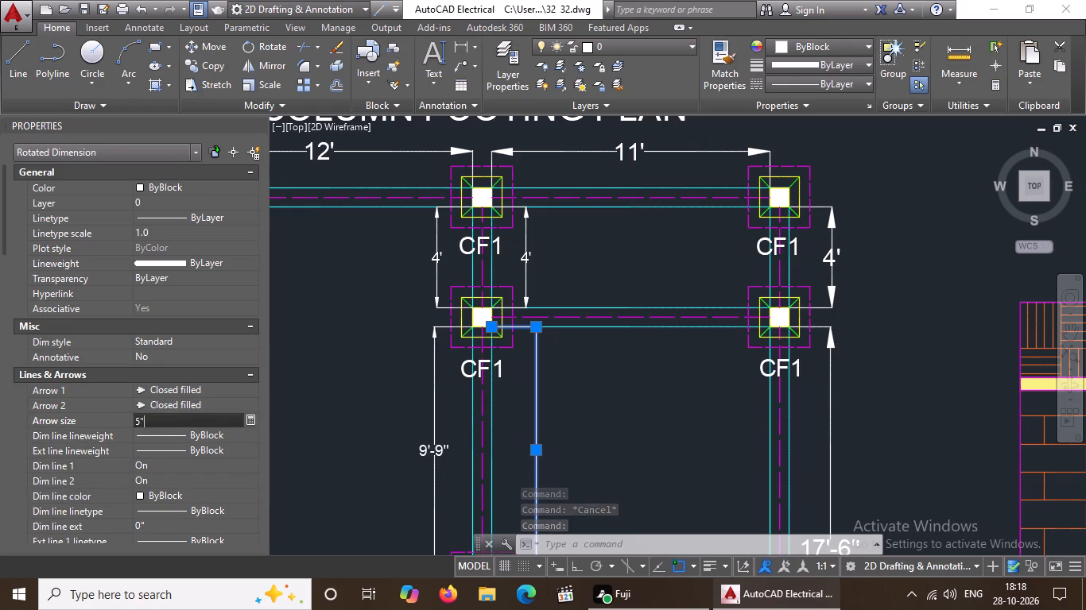
{"action": "key", "text": "Return"}
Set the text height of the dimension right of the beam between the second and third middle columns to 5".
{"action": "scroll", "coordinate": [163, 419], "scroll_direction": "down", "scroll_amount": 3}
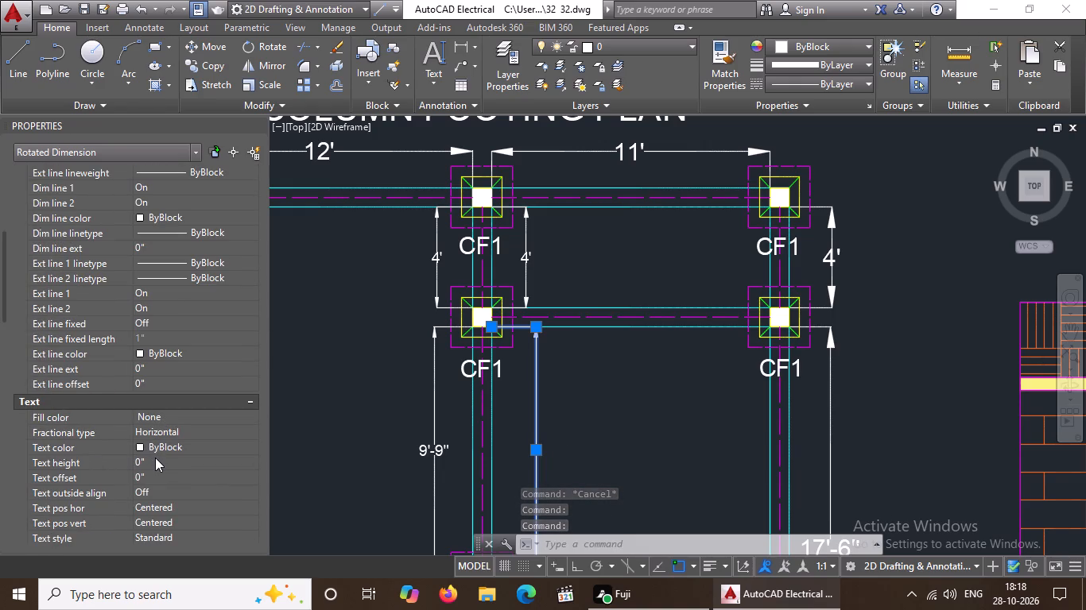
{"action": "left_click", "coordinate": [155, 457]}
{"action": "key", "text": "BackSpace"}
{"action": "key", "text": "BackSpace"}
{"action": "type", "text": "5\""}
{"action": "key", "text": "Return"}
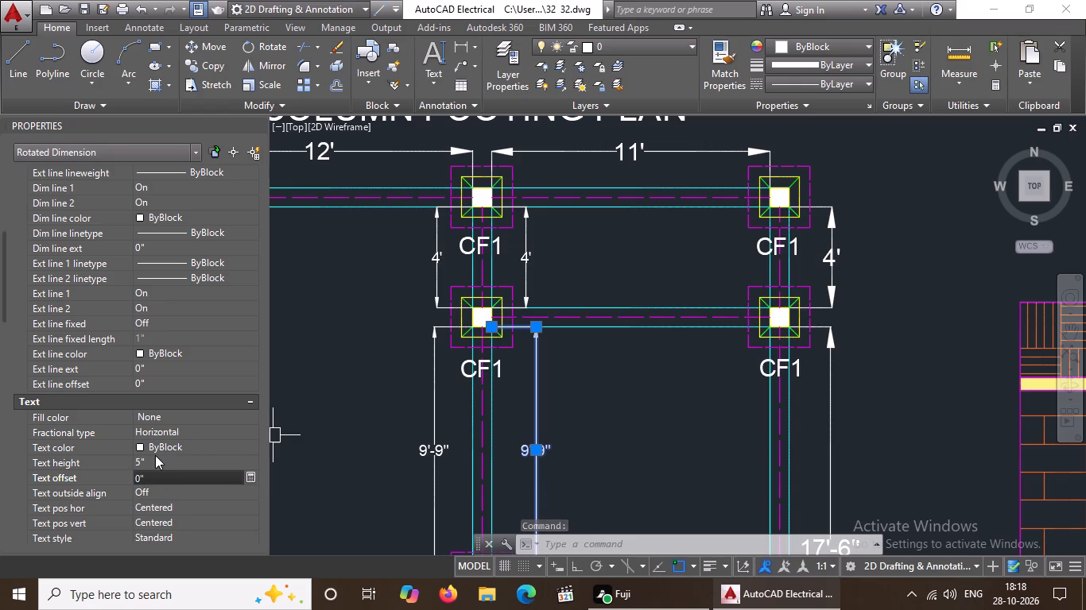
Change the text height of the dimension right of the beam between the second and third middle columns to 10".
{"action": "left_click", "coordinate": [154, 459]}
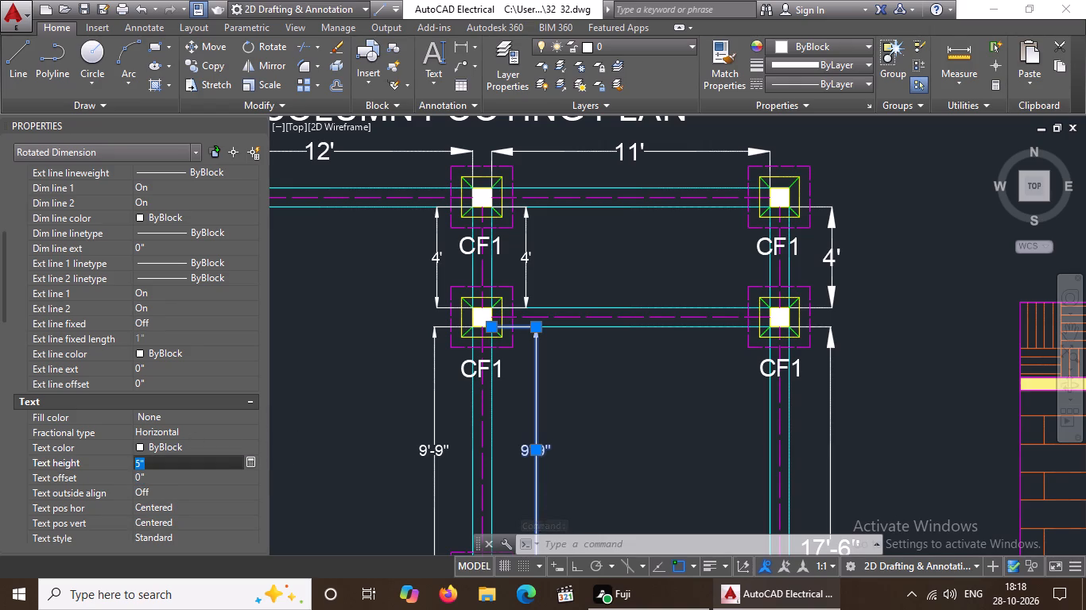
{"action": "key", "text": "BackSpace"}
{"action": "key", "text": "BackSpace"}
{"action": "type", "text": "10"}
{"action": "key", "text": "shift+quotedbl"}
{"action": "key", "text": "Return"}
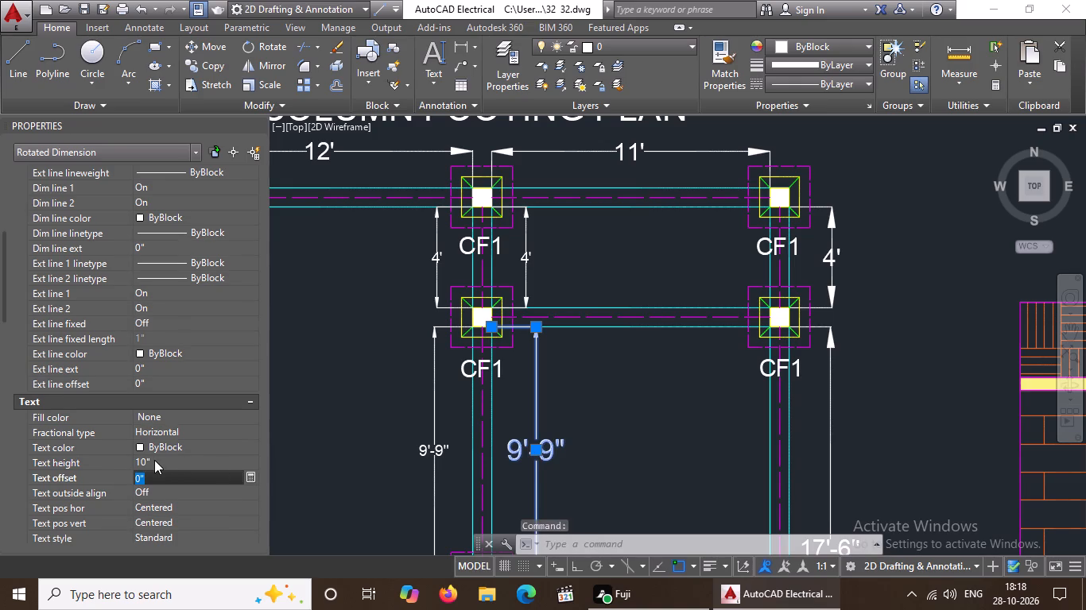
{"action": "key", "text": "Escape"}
Set the text height of the dimension left of the beam between the second and third middle CF1 columns to 8".
{"action": "left_click", "coordinate": [440, 444]}
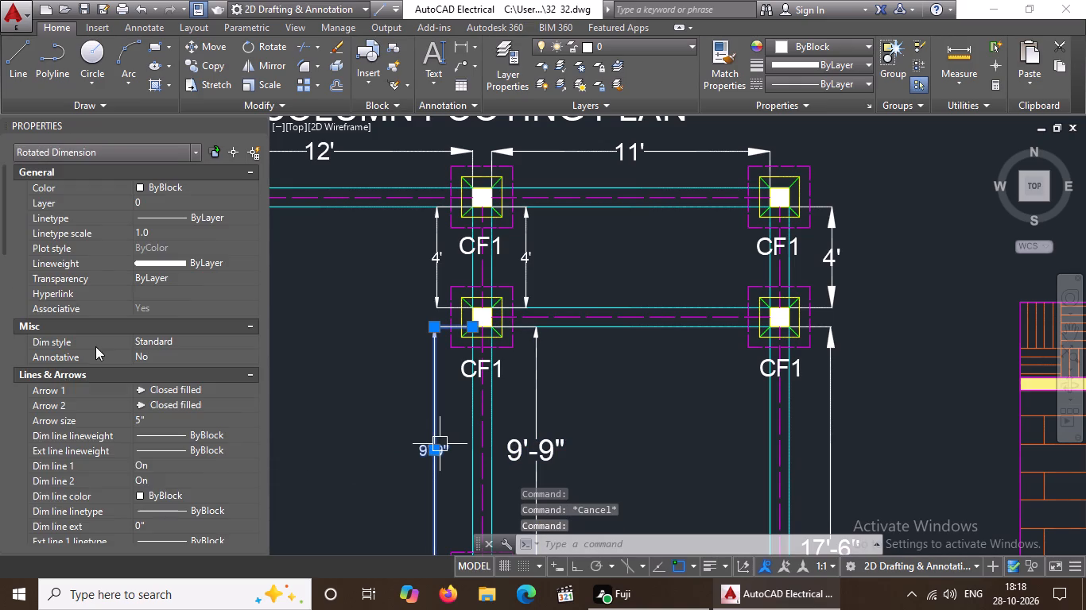
{"action": "scroll", "coordinate": [136, 448], "scroll_direction": "down", "scroll_amount": 3}
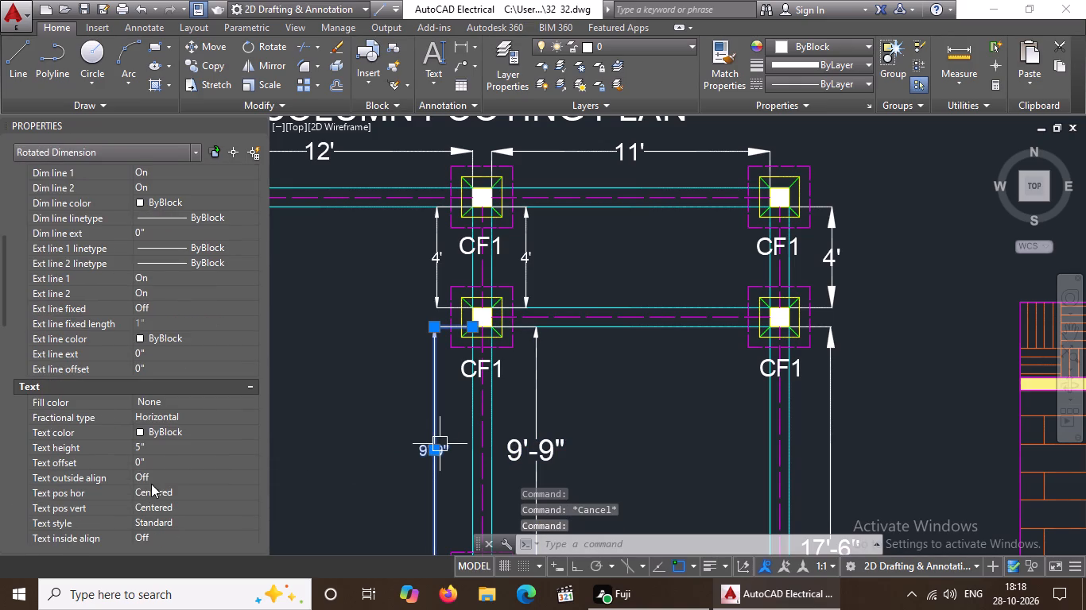
{"action": "left_click", "coordinate": [160, 447]}
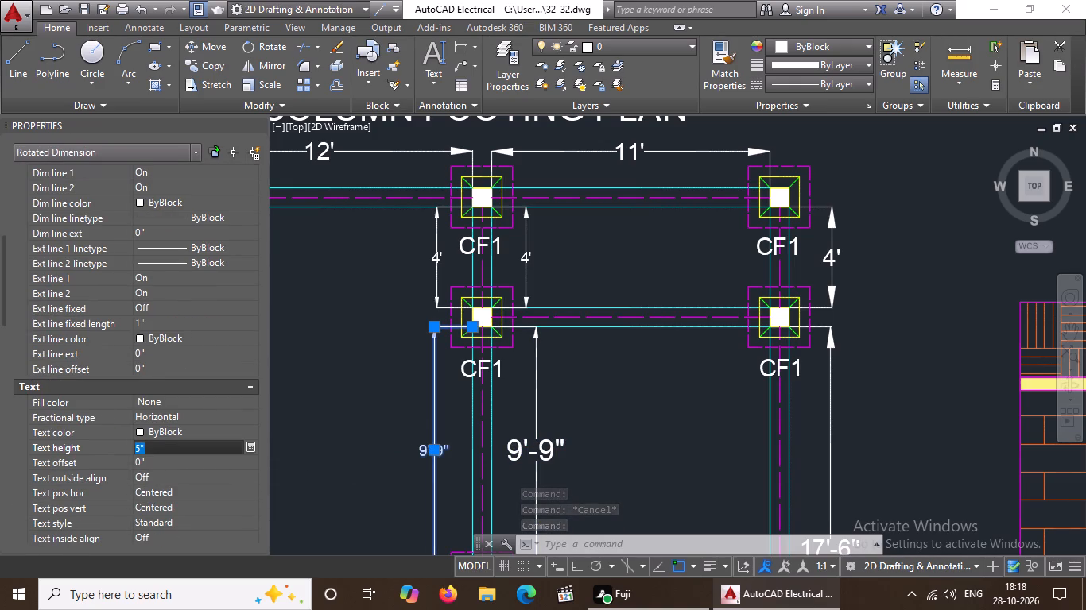
{"action": "key", "text": "BackSpace"}
{"action": "key", "text": "BackSpace"}
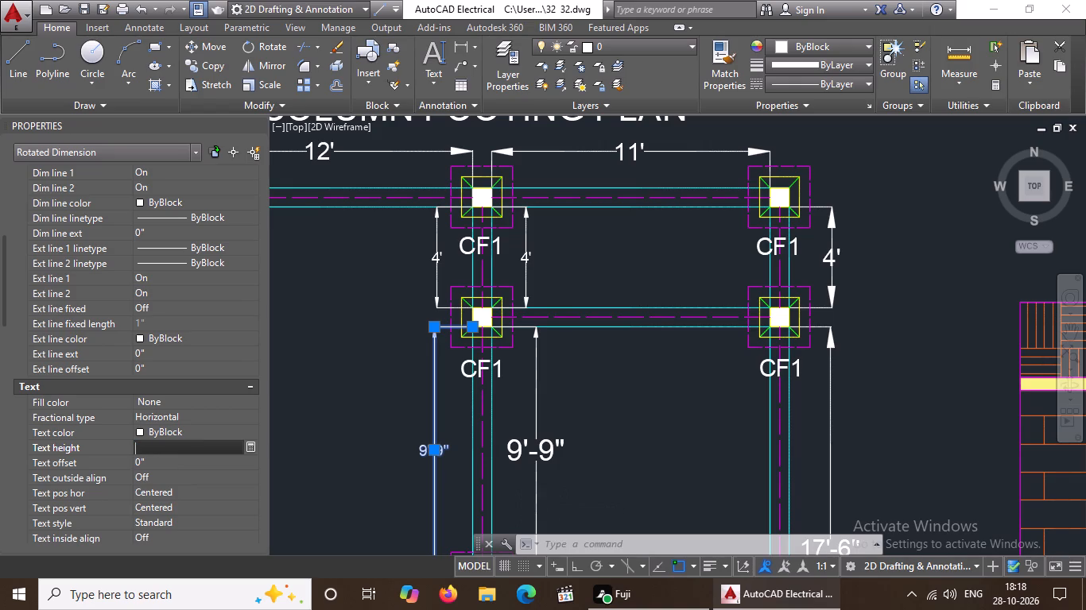
{"action": "key", "text": "8"}
{"action": "key", "text": "shift+quotedbl"}
{"action": "key", "text": "Return"}
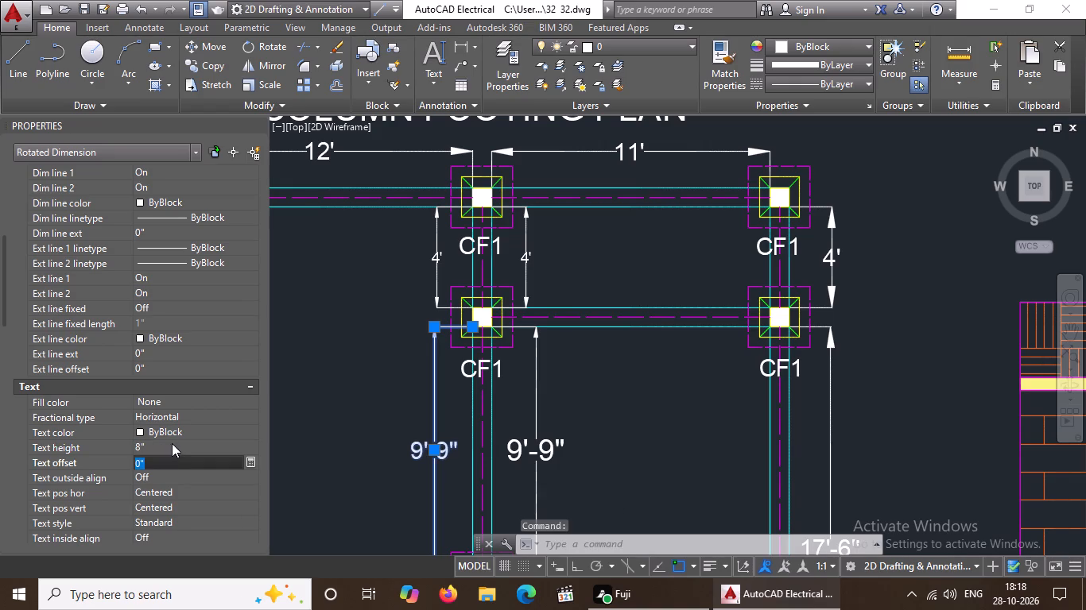
Set the text height of the dimension right of the beam between the second and third middle CF1 columns to 8".
{"action": "left_click", "coordinate": [537, 389]}
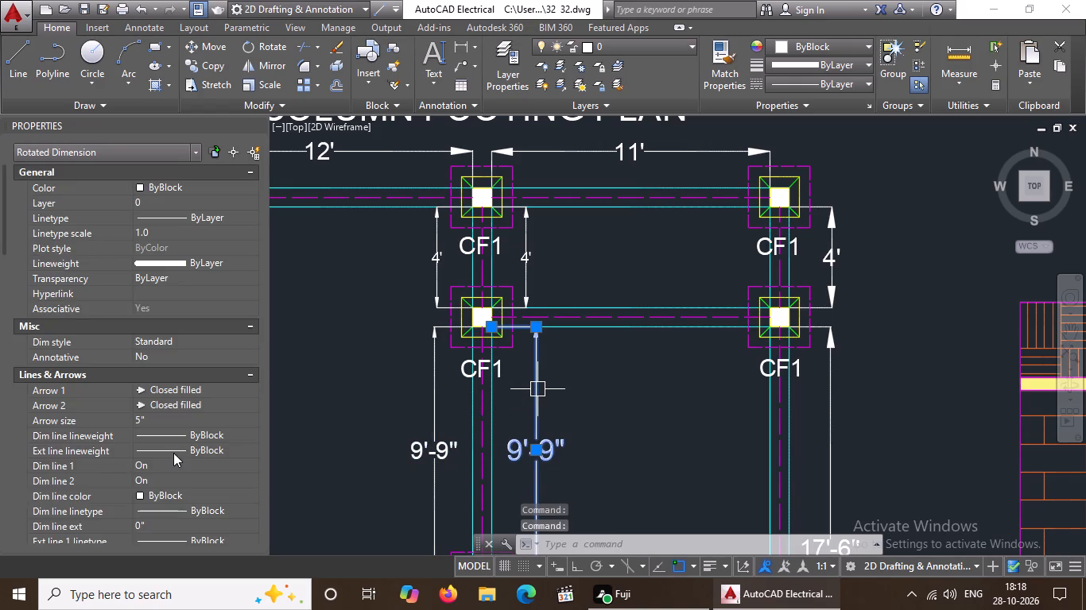
{"action": "scroll", "coordinate": [173, 453], "scroll_direction": "down", "scroll_amount": 6}
{"action": "scroll", "coordinate": [139, 438], "scroll_direction": "up", "scroll_amount": 1}
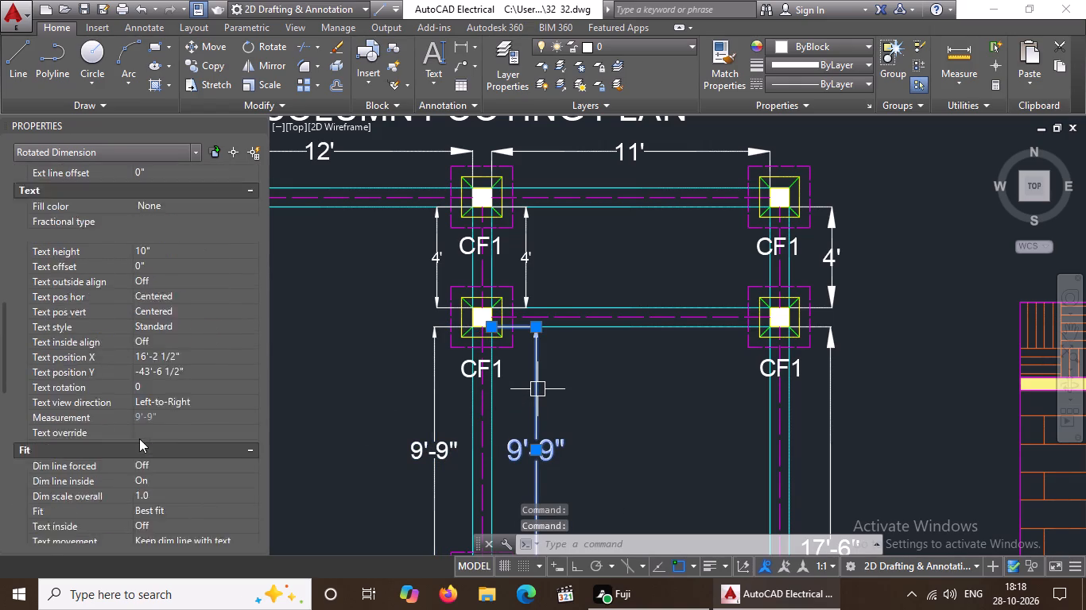
{"action": "scroll", "coordinate": [139, 438], "scroll_direction": "up", "scroll_amount": 1}
{"action": "left_click", "coordinate": [157, 355]}
{"action": "key", "text": "BackSpace"}
{"action": "key", "text": "BackSpace"}
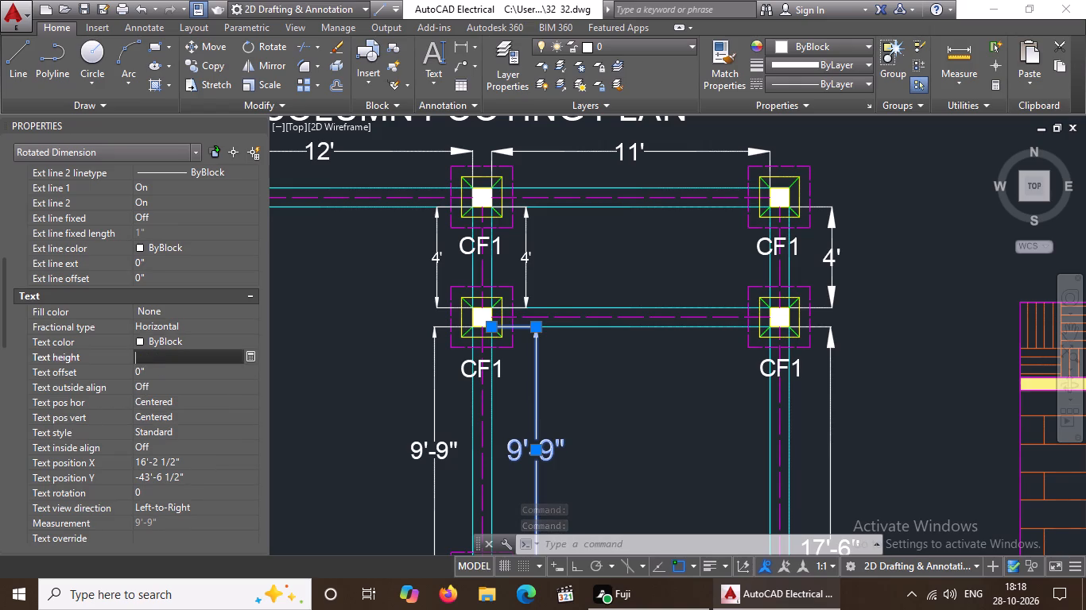
{"action": "type", "text": "8\""}
{"action": "key", "text": "Return"}
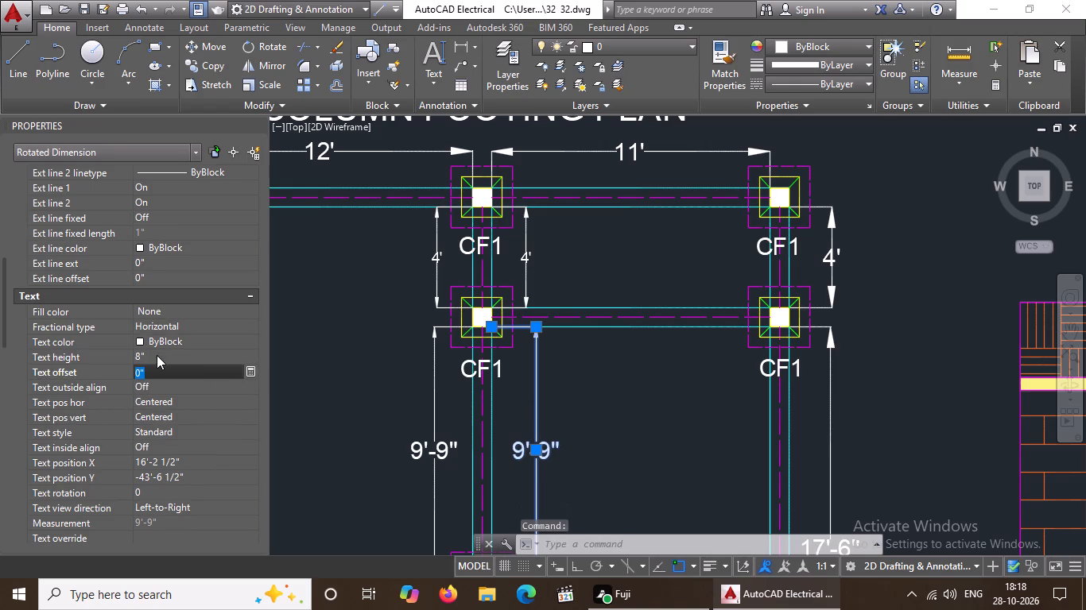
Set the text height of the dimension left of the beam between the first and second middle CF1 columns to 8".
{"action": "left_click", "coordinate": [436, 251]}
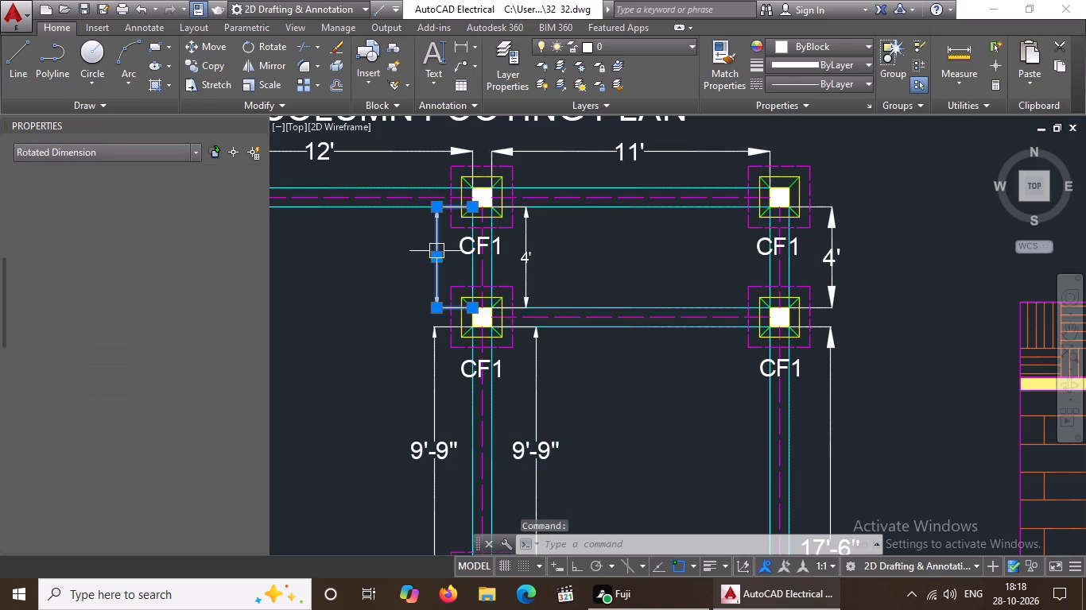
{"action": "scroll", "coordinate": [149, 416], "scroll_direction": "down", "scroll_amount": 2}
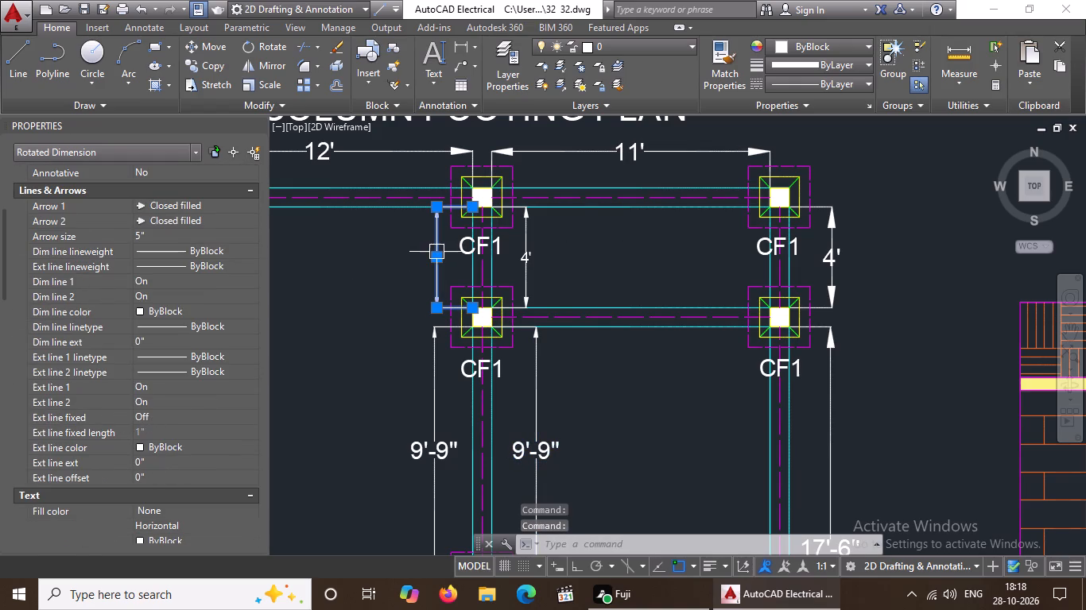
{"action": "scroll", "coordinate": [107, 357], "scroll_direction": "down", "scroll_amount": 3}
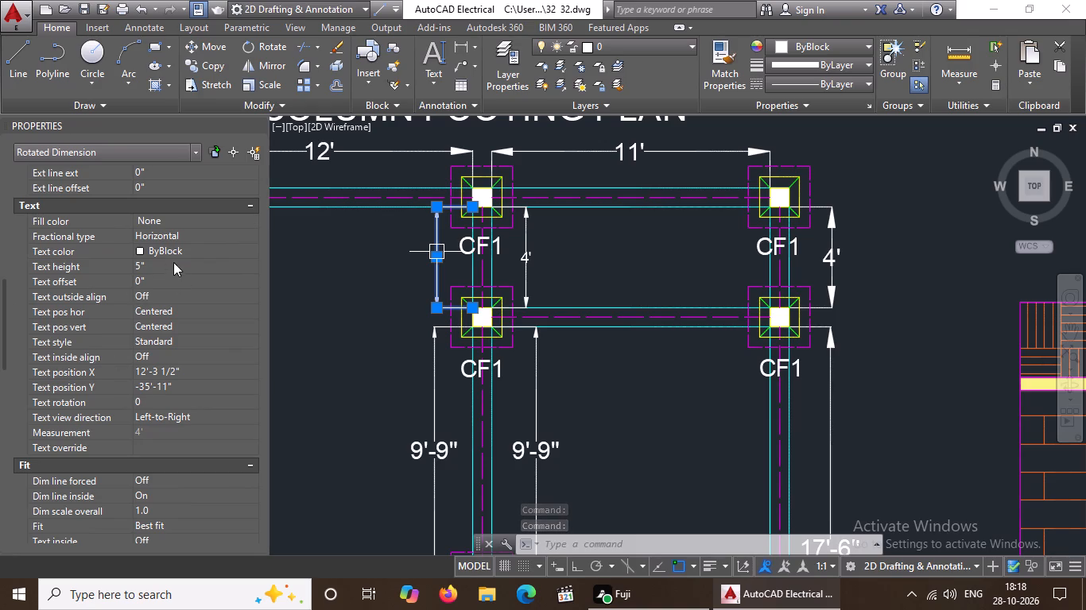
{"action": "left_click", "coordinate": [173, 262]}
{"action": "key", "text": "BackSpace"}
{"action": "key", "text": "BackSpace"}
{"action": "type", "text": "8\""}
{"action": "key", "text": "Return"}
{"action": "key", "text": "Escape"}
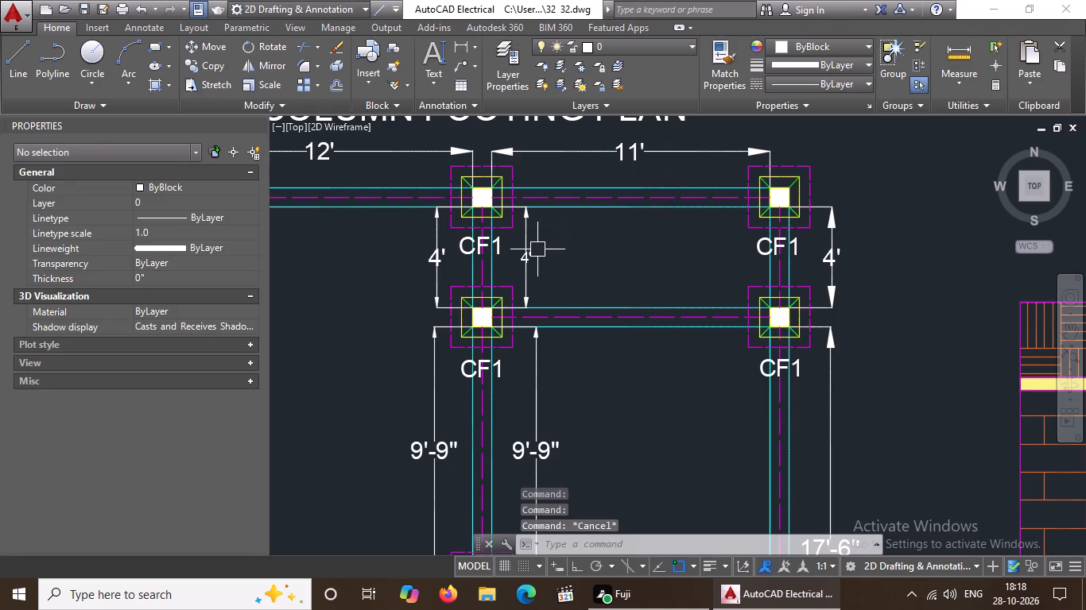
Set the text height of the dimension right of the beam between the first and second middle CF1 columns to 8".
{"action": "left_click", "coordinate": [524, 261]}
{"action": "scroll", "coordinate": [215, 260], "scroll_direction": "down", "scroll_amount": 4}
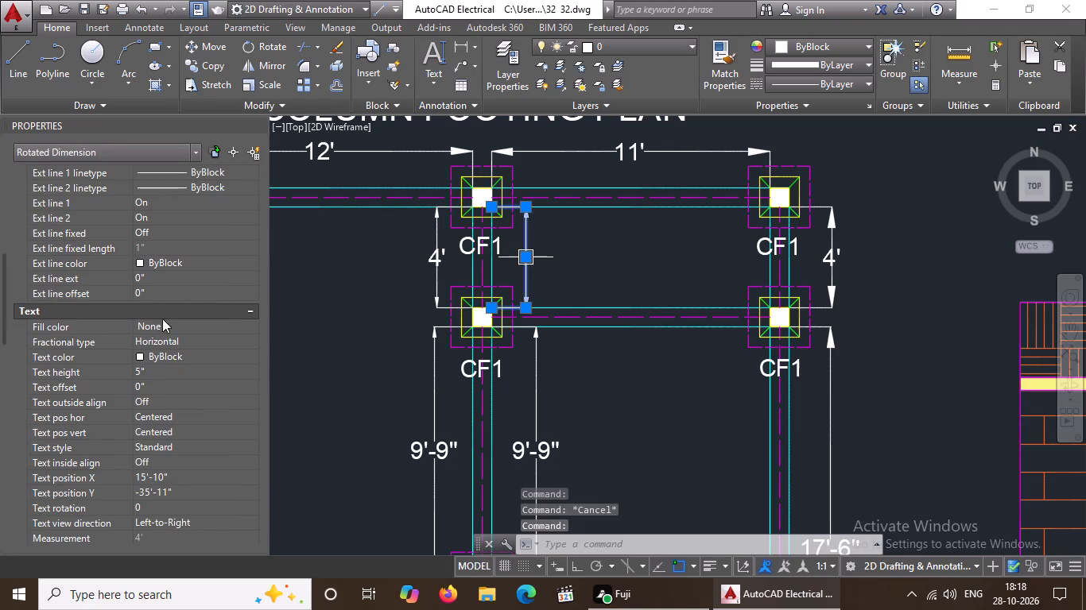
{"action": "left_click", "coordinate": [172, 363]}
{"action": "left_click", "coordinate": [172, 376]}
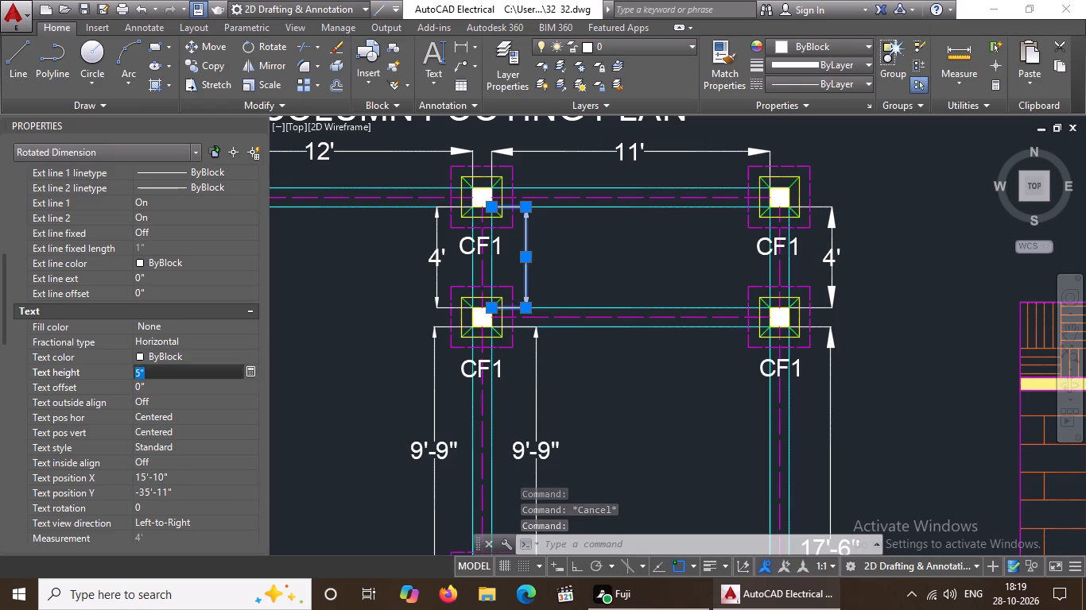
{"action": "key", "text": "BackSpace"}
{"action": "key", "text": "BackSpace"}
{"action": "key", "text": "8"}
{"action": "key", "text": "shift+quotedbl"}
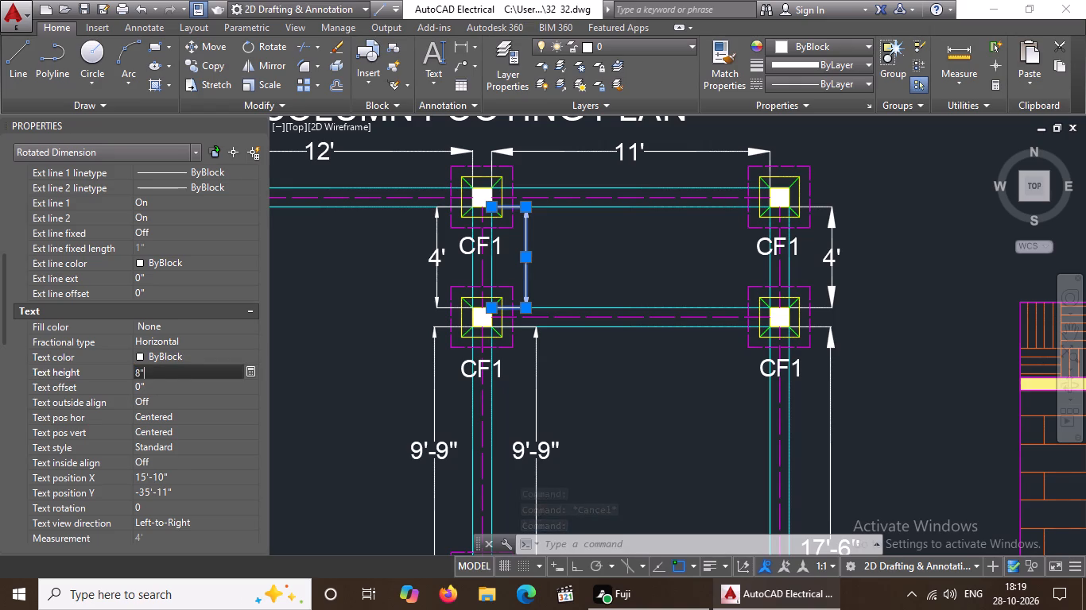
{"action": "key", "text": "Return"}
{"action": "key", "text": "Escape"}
Erase the 9'-9" and 4' dimensions on both sides of the middle beam between the first and third middle CF1 columns.
{"action": "left_click", "coordinate": [424, 438]}
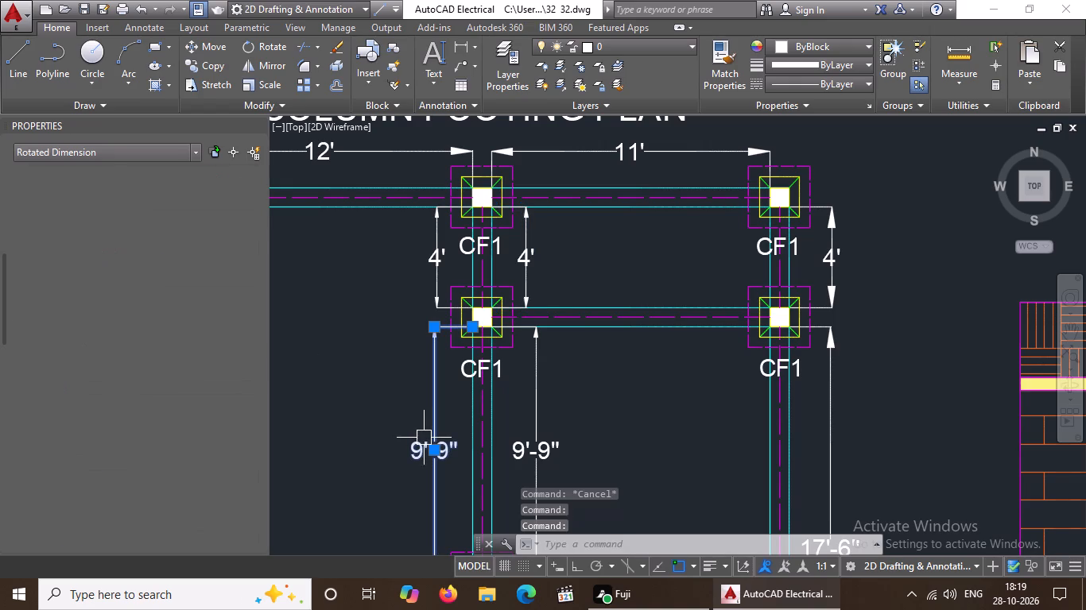
{"action": "key", "text": "Delete"}
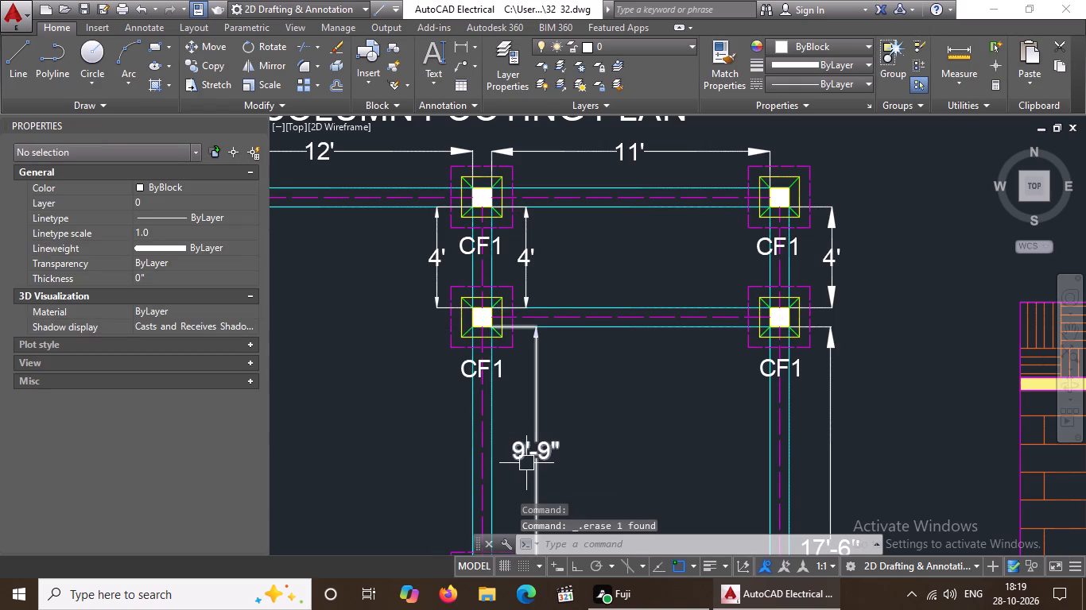
{"action": "left_click", "coordinate": [528, 462]}
{"action": "key", "text": "Delete"}
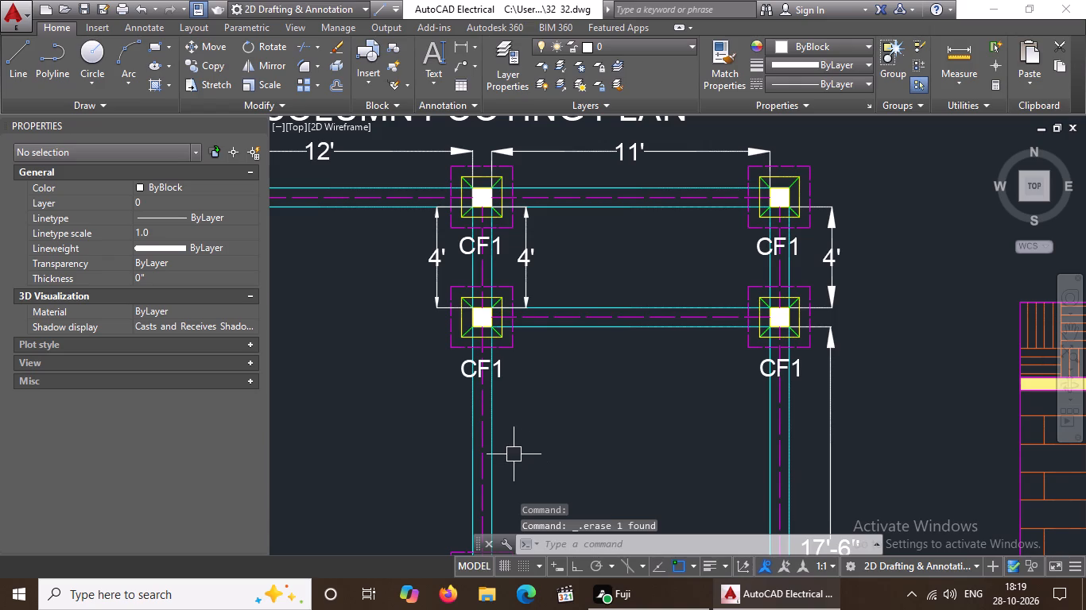
{"action": "left_click", "coordinate": [432, 253]}
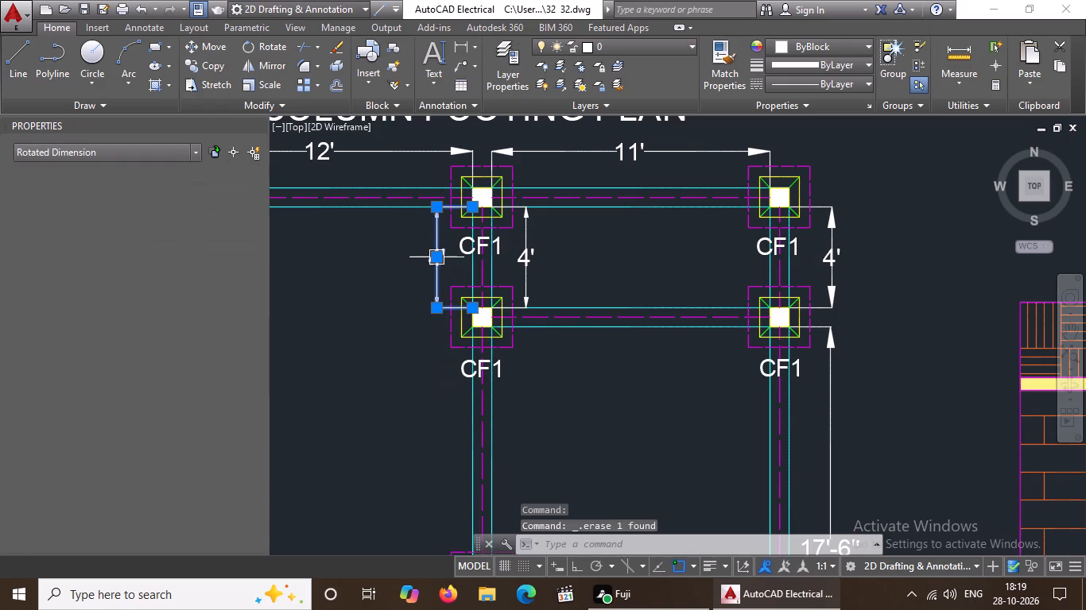
{"action": "key", "text": "Delete"}
{"action": "key", "text": "Delete"}
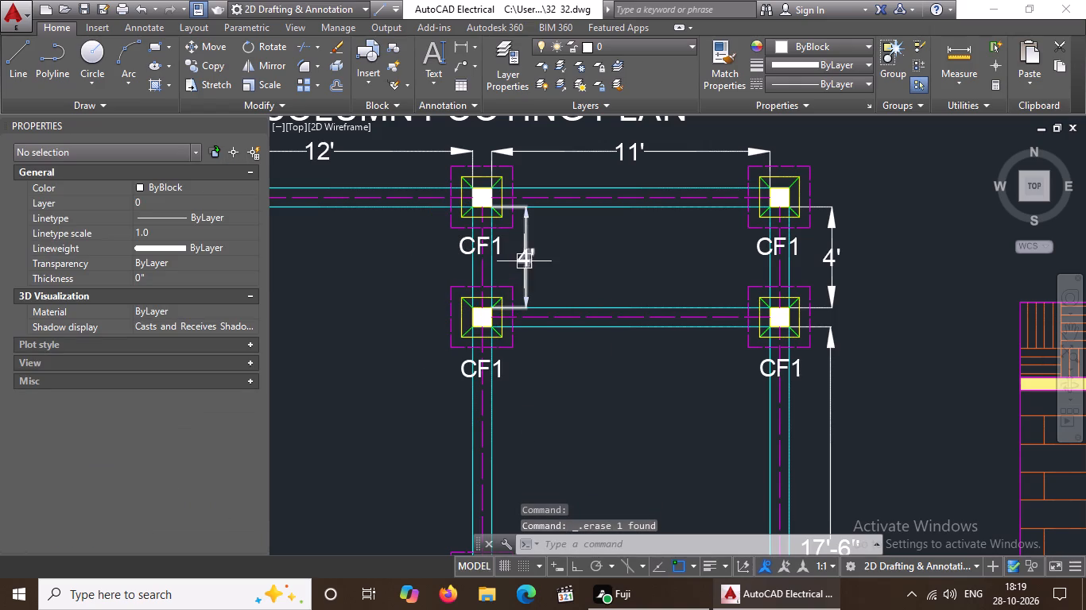
{"action": "left_click", "coordinate": [530, 256]}
{"action": "key", "text": "Delete"}
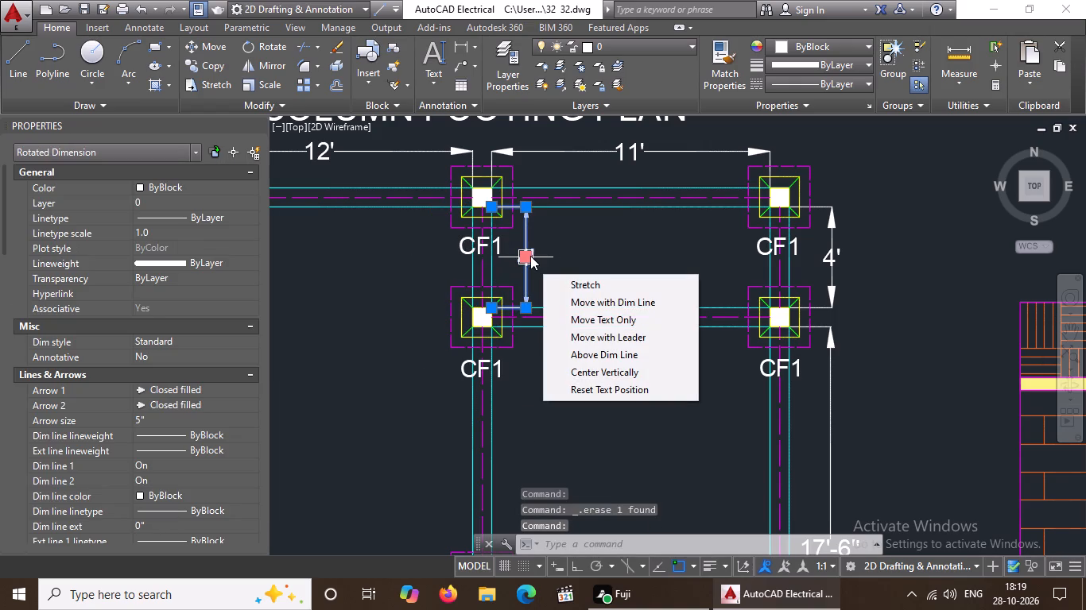
{"action": "key", "text": "Delete"}
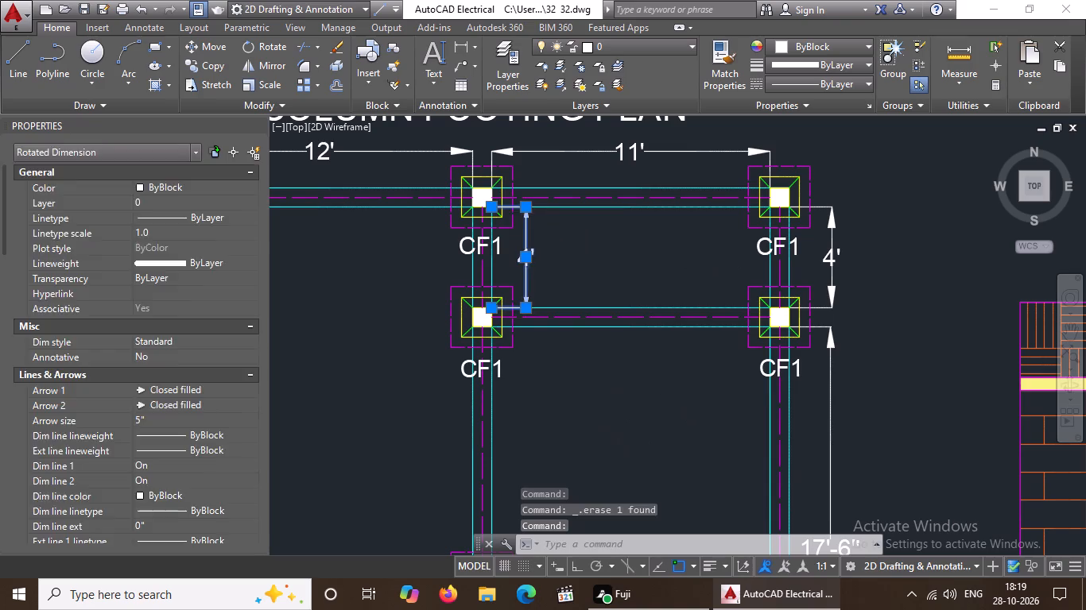
Close the Properties palette.
{"action": "scroll", "coordinate": [603, 363], "scroll_direction": "down", "scroll_amount": 3}
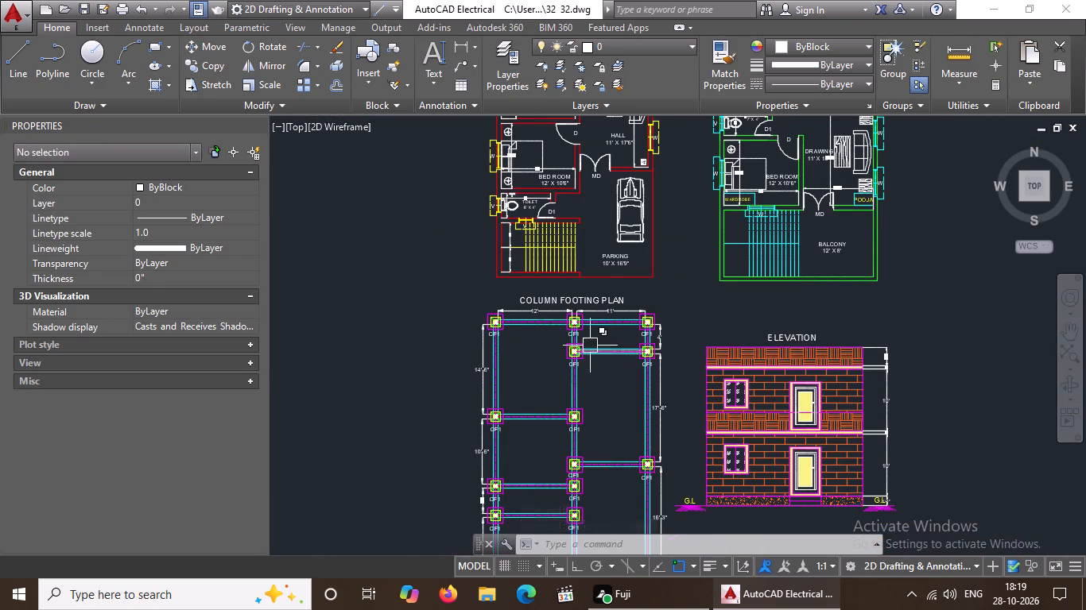
{"action": "scroll", "coordinate": [590, 346], "scroll_direction": "down", "scroll_amount": 3}
{"action": "key", "text": "Escape"}
{"action": "scroll", "coordinate": [613, 399], "scroll_direction": "up", "scroll_amount": 2}
{"action": "scroll", "coordinate": [614, 398], "scroll_direction": "down", "scroll_amount": 3}
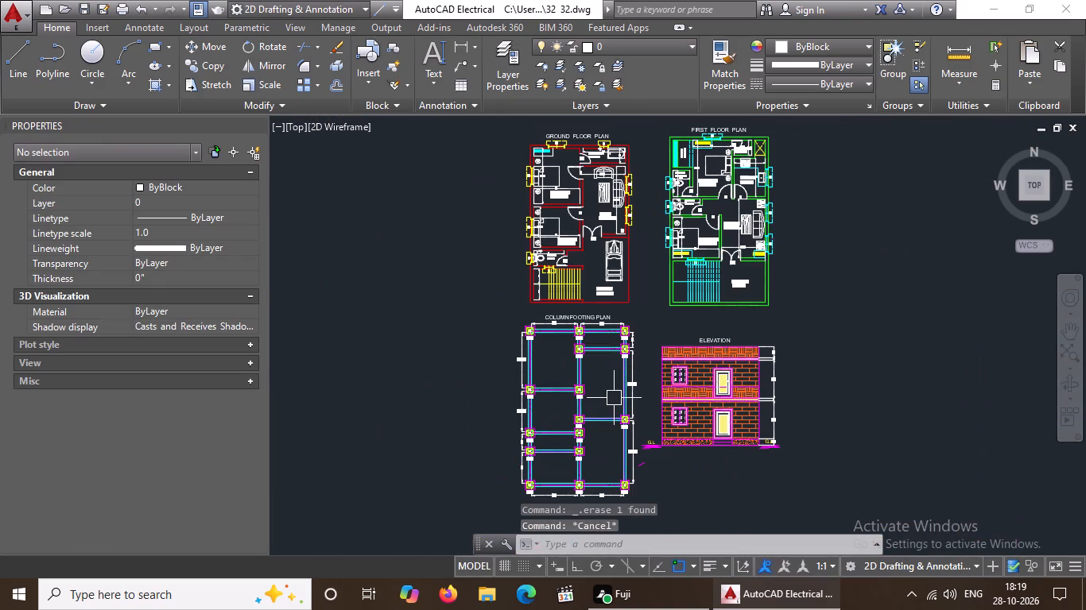
{"action": "left_click", "coordinate": [258, 123]}
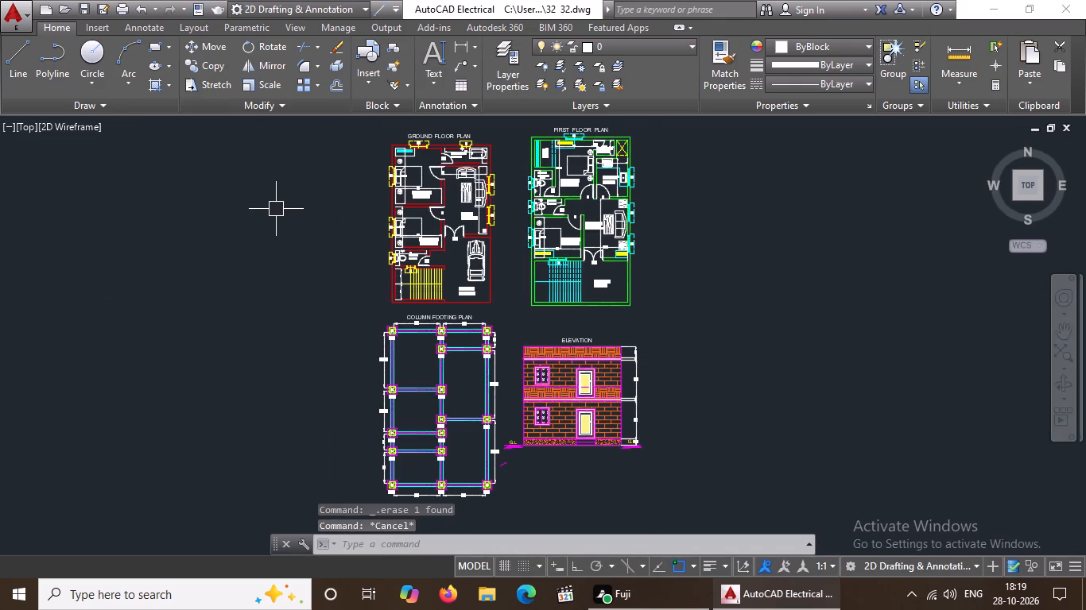
{"action": "scroll", "coordinate": [410, 332], "scroll_direction": "up", "scroll_amount": 2}
{"action": "scroll", "coordinate": [411, 332], "scroll_direction": "down", "scroll_amount": 2}
{"action": "key", "text": "Escape"}
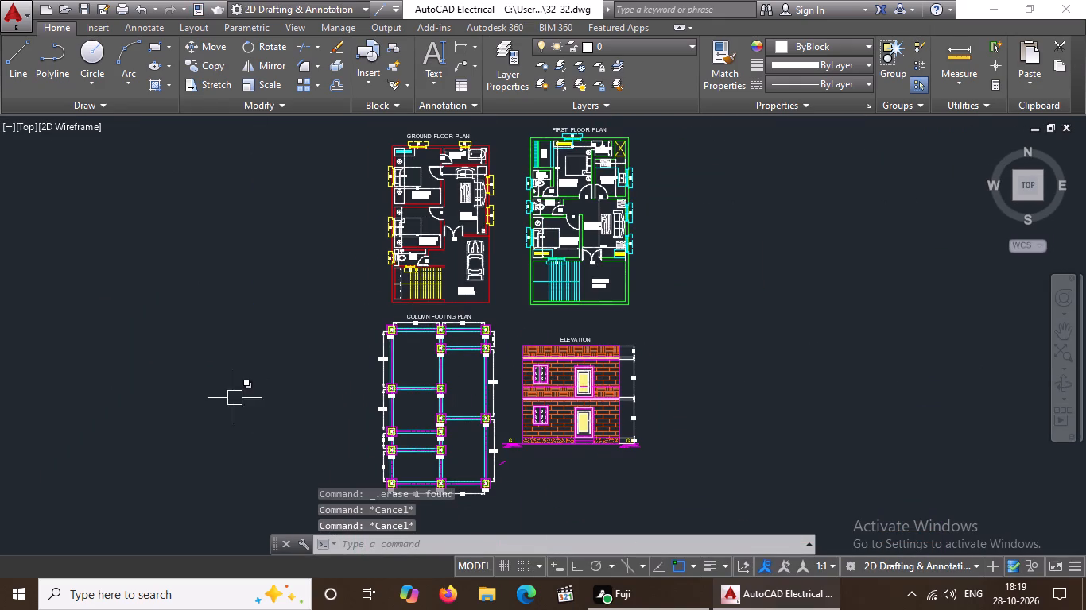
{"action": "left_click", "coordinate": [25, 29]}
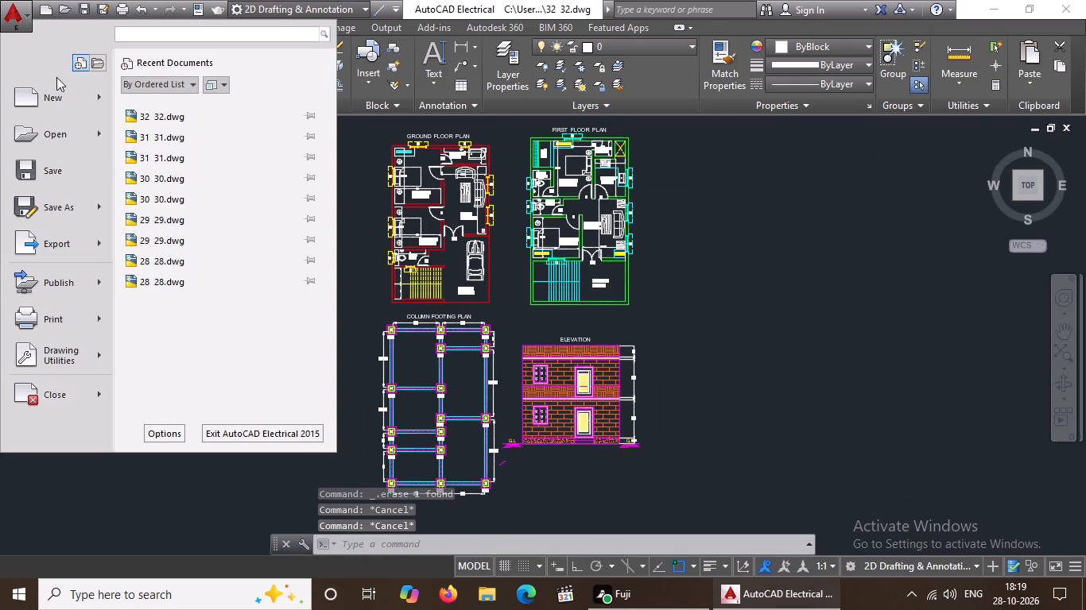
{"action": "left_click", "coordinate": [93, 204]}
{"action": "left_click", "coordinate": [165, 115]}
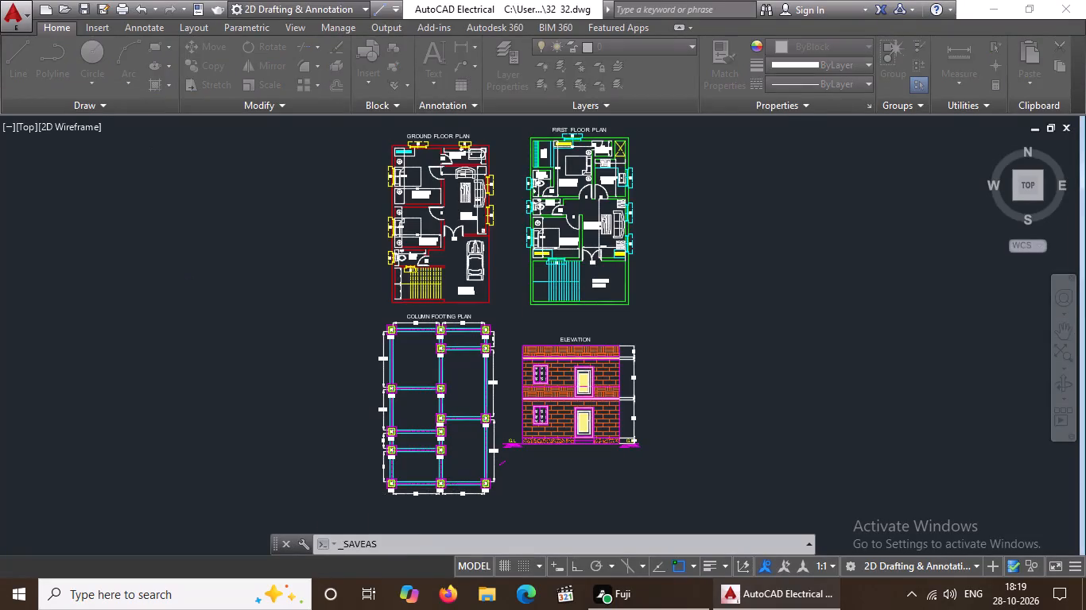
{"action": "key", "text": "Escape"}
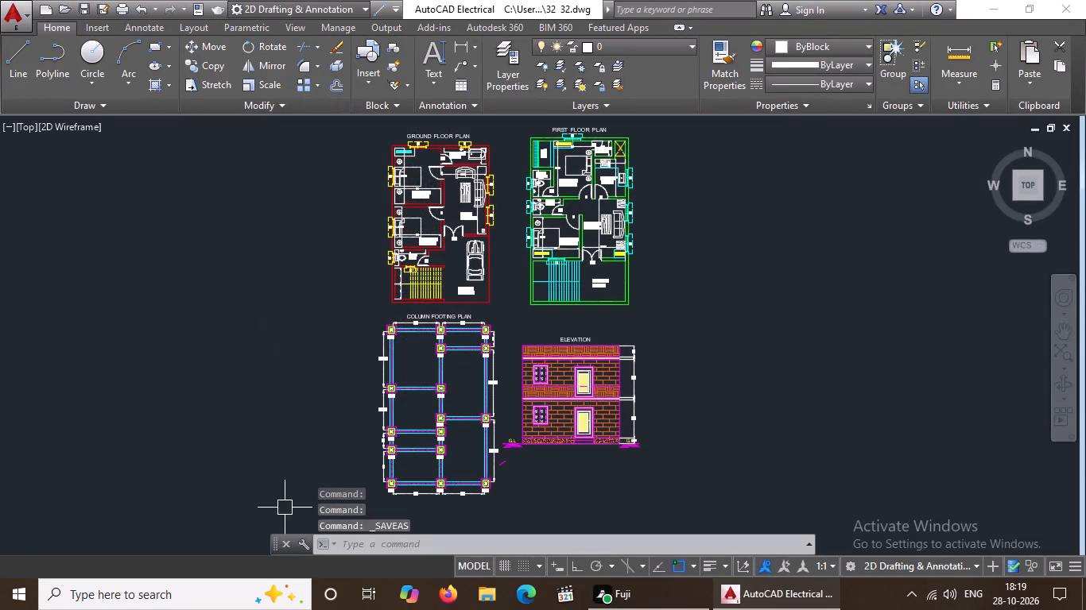
Turn off command history logging with LOGFILEOFF.
{"action": "left_click", "coordinate": [366, 535]}
{"action": "left_click", "coordinate": [366, 543]}
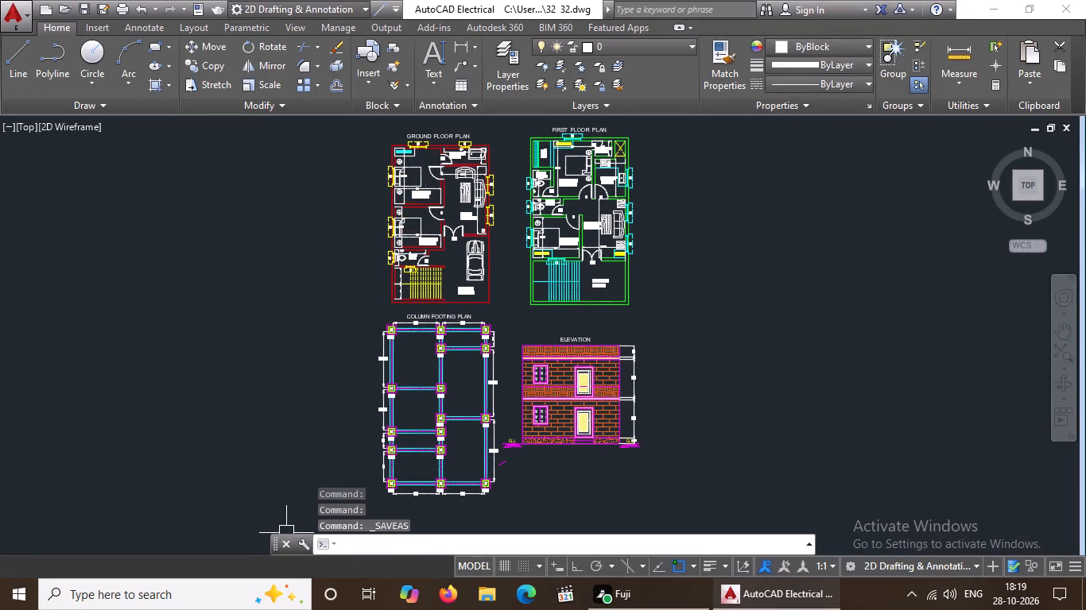
{"action": "key", "text": "l"}
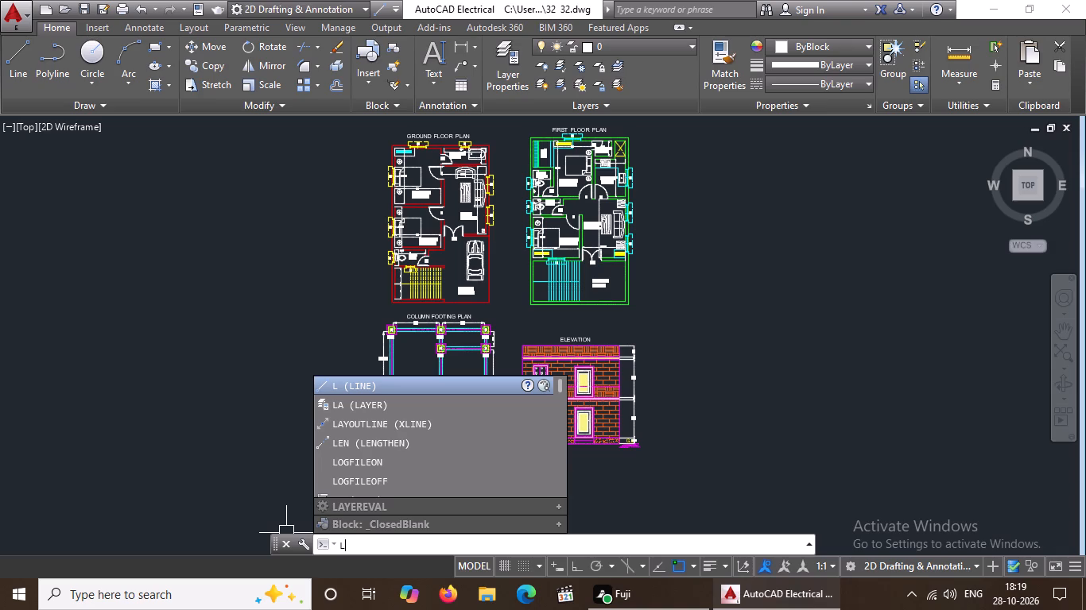
{"action": "key", "text": "o"}
{"action": "type", "text": "GFILE"}
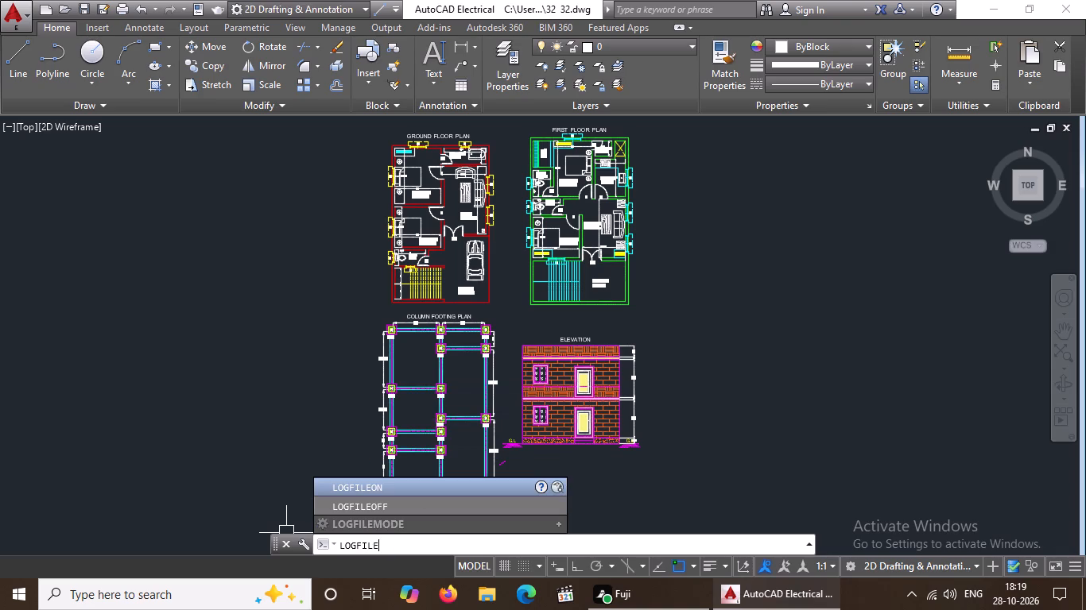
{"action": "type", "text": "OFF"}
{"action": "key", "text": "Return"}
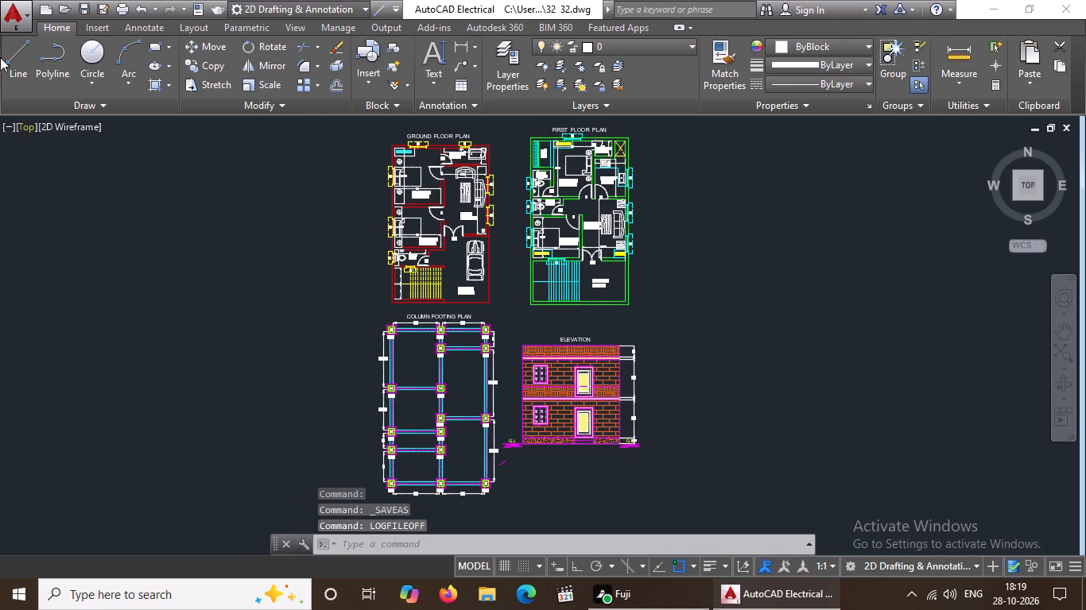
Save a copy of the drawing in DWG format as 32 32.dwg in the Nayana folder on the Desktop.
{"action": "left_click", "coordinate": [20, 9]}
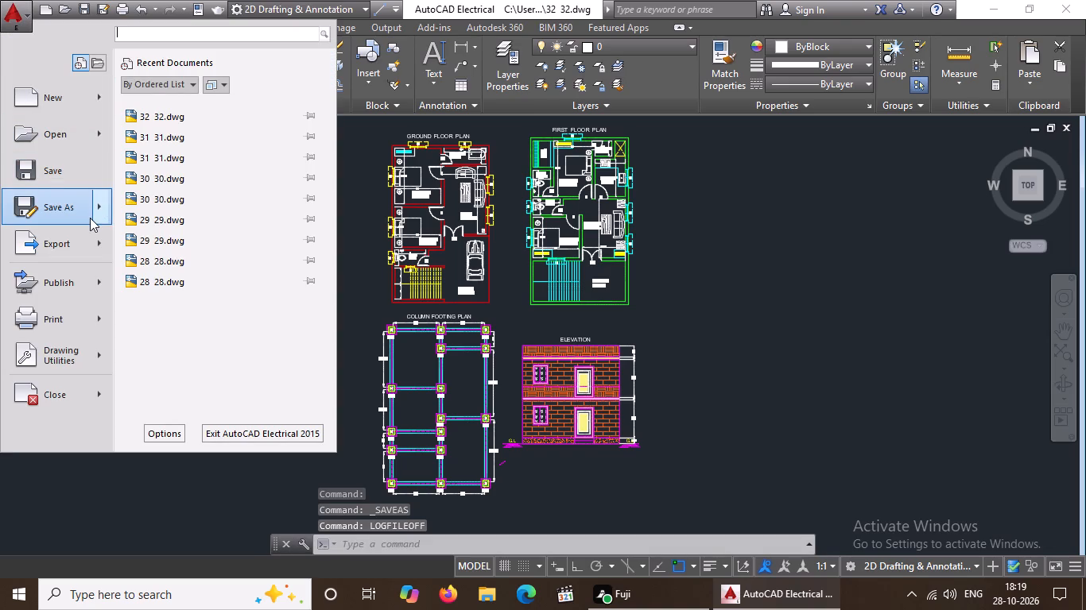
{"action": "left_click", "coordinate": [103, 204]}
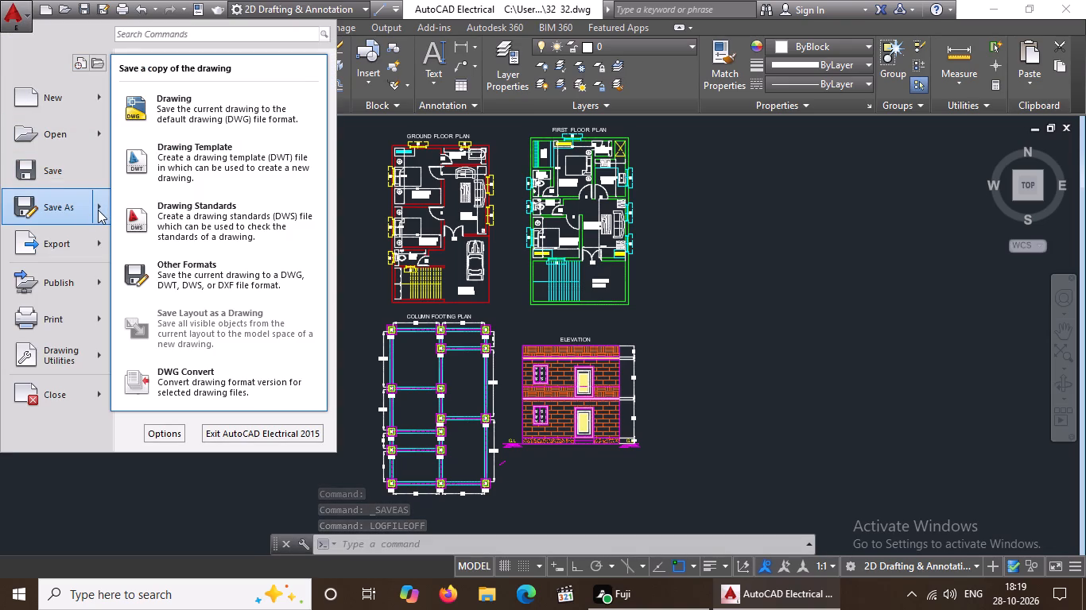
{"action": "left_click", "coordinate": [98, 210]}
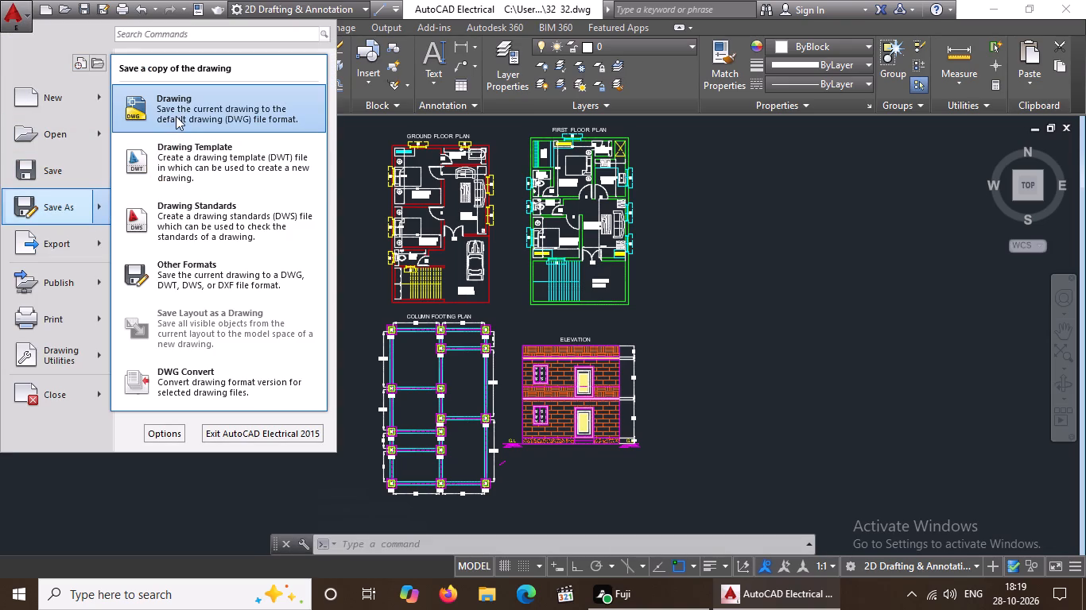
{"action": "left_click", "coordinate": [176, 114]}
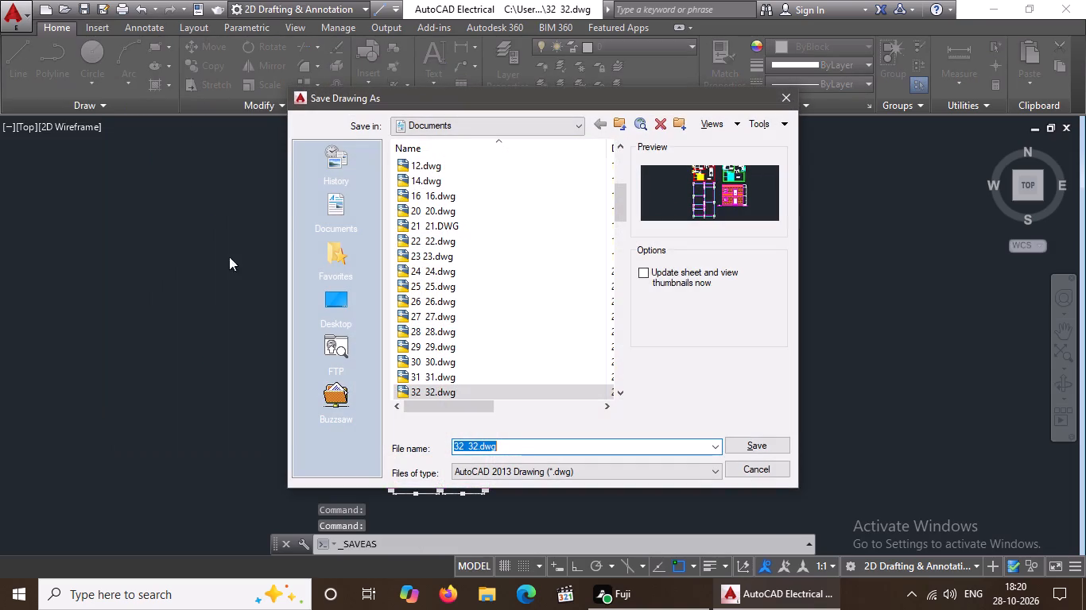
{"action": "left_click", "coordinate": [340, 309]}
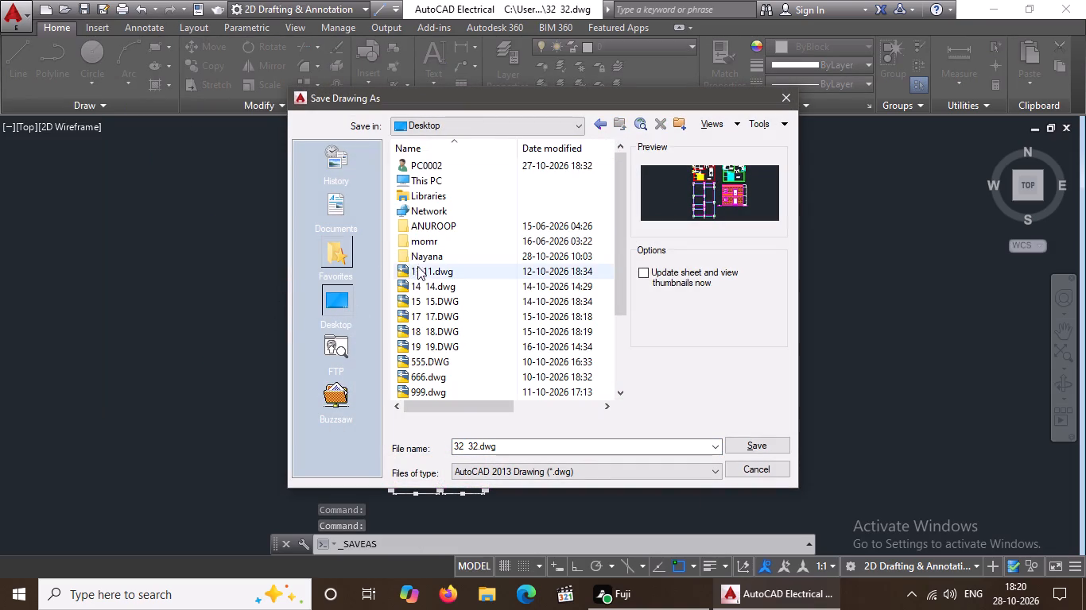
{"action": "left_click", "coordinate": [423, 257]}
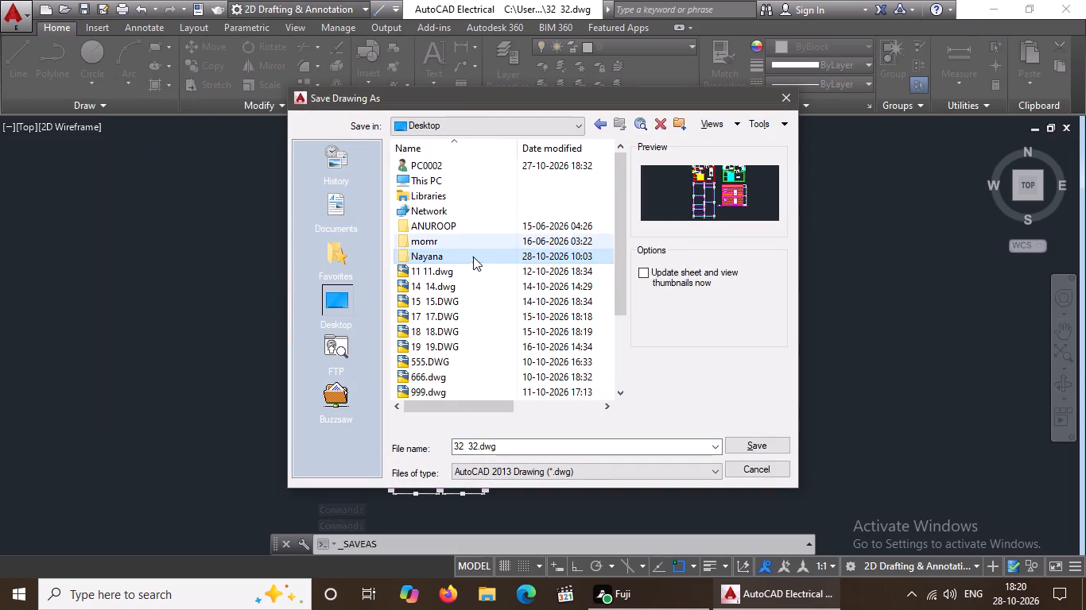
{"action": "left_click", "coordinate": [473, 258]}
{"action": "left_click", "coordinate": [751, 446]}
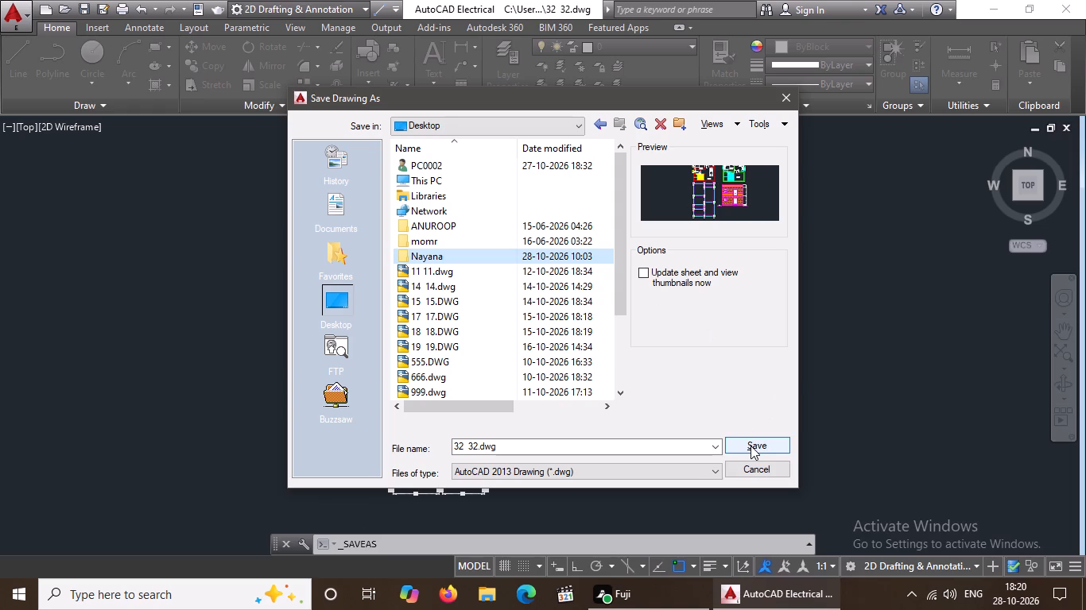
{"action": "left_click", "coordinate": [750, 444]}
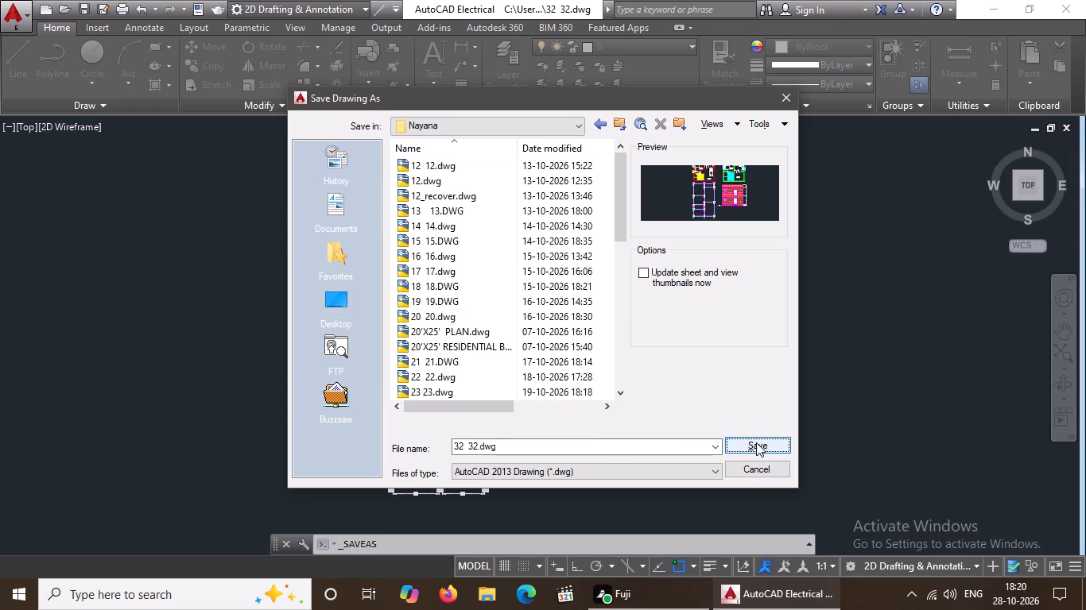
{"action": "left_click", "coordinate": [757, 442]}
{"action": "scroll", "coordinate": [480, 400], "scroll_direction": "down", "scroll_amount": 1}
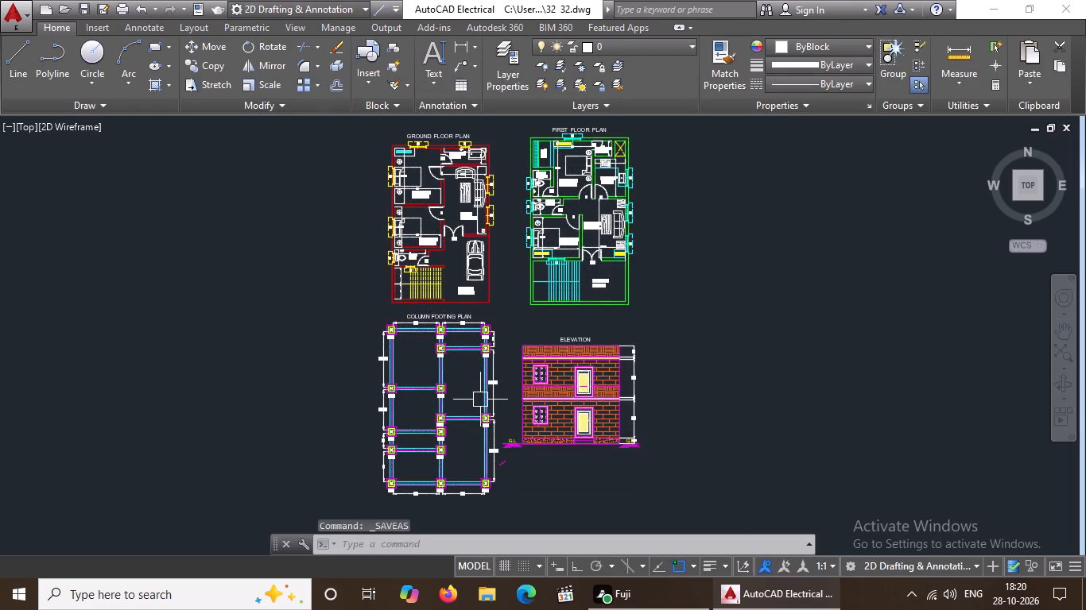
Start a plot of the model using the previous plot's page setup, the DWG To PDF.pc3 plotter and ISO A4 (210.00 x 297.00 MM) paper.
{"action": "left_click", "coordinate": [21, 10]}
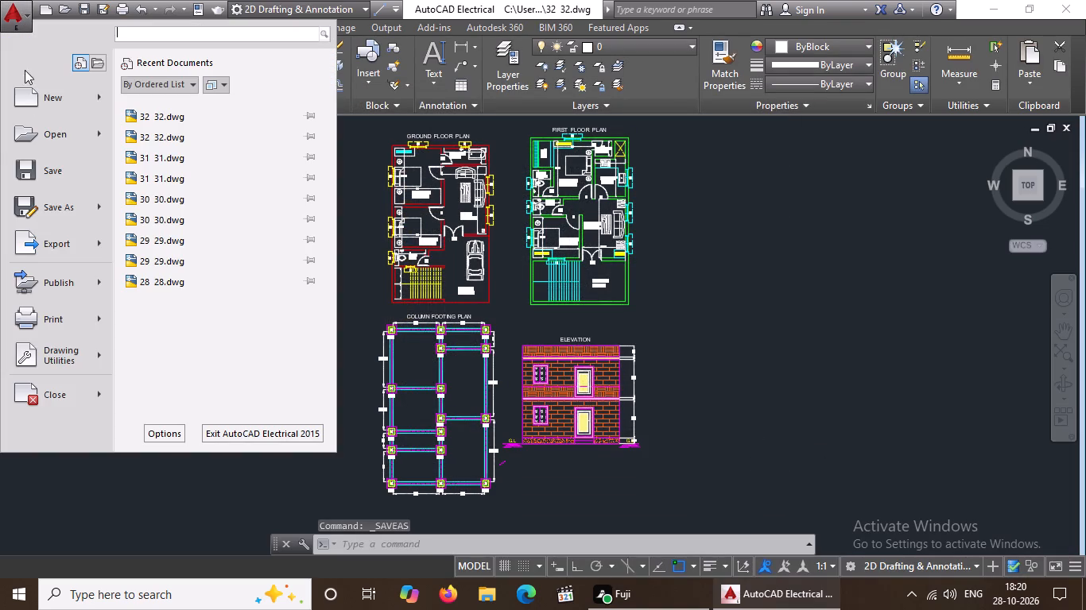
{"action": "key", "text": "Escape"}
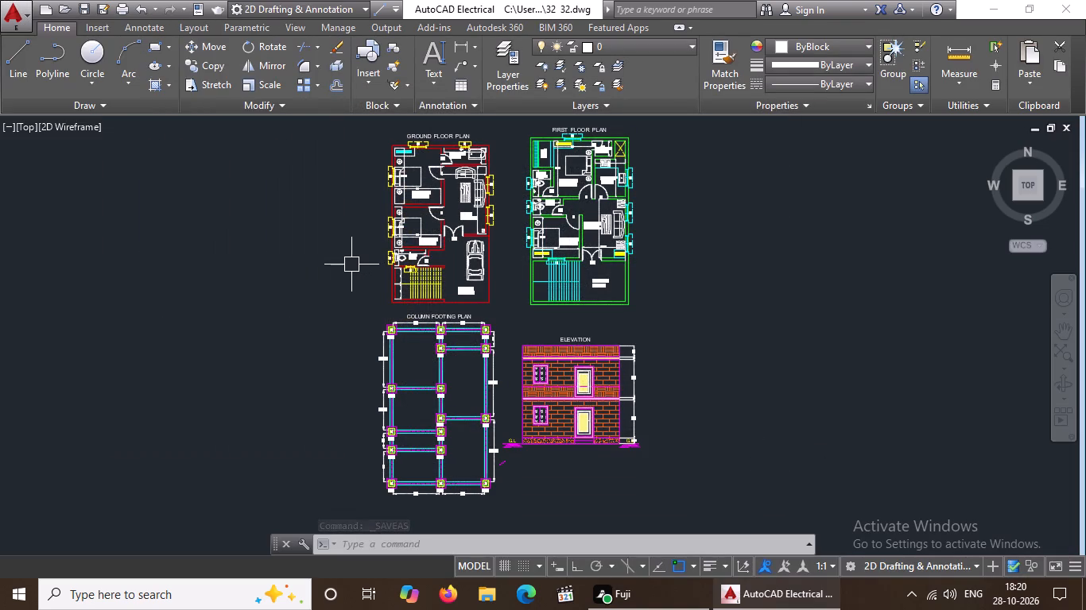
{"action": "key", "text": "ctrl+p"}
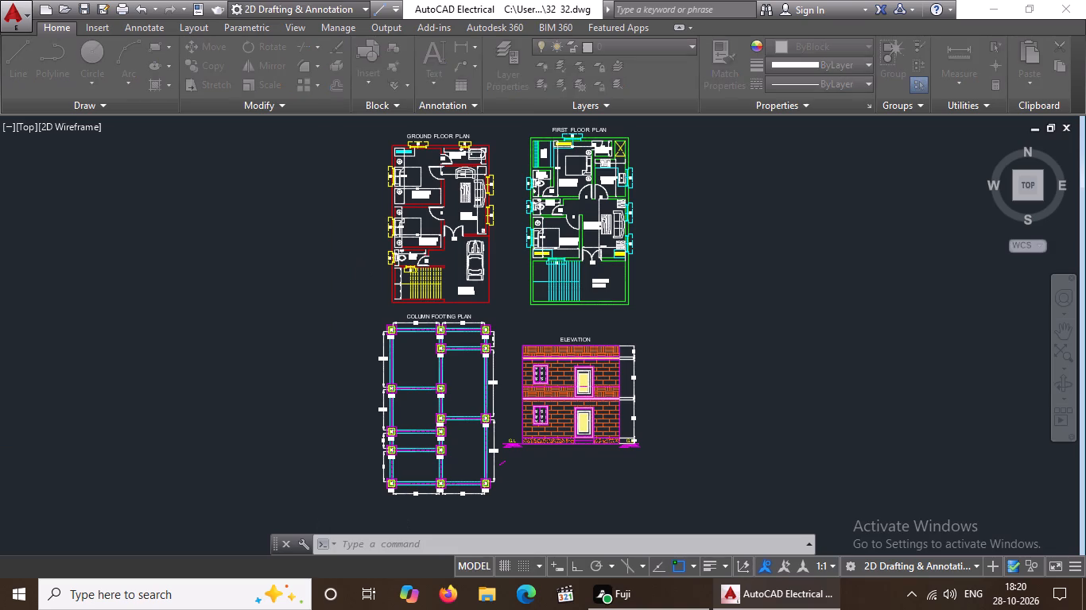
{"action": "left_click", "coordinate": [531, 124]}
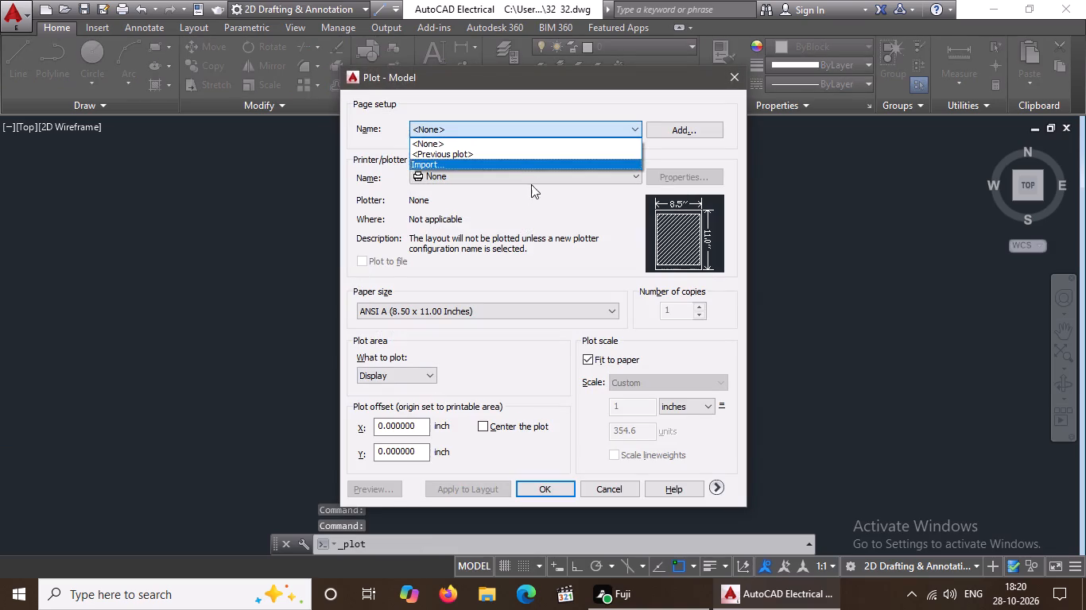
{"action": "left_click", "coordinate": [507, 152]}
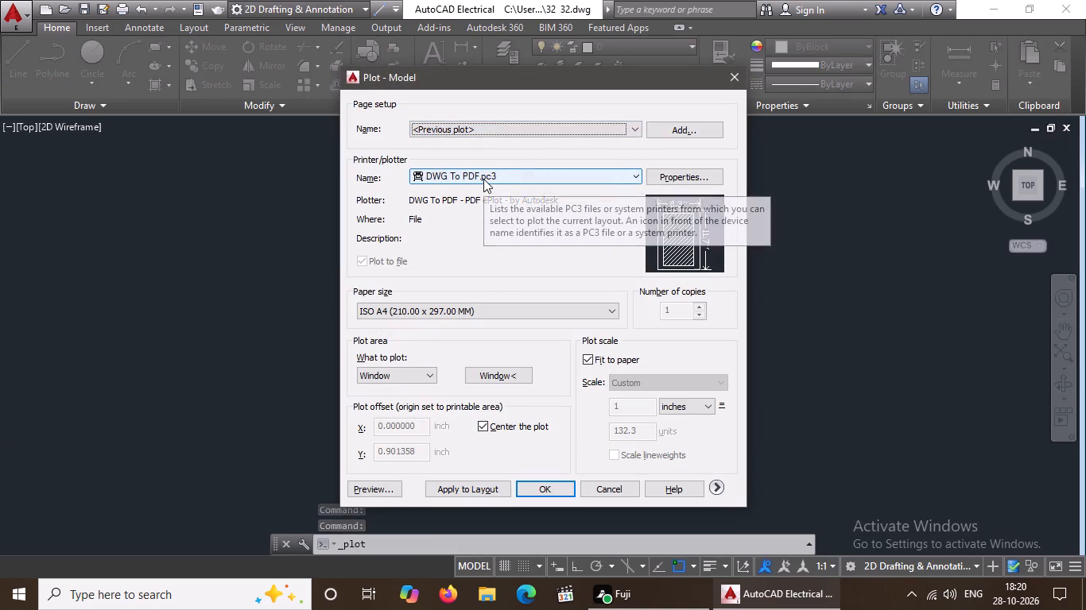
{"action": "left_click", "coordinate": [483, 179]}
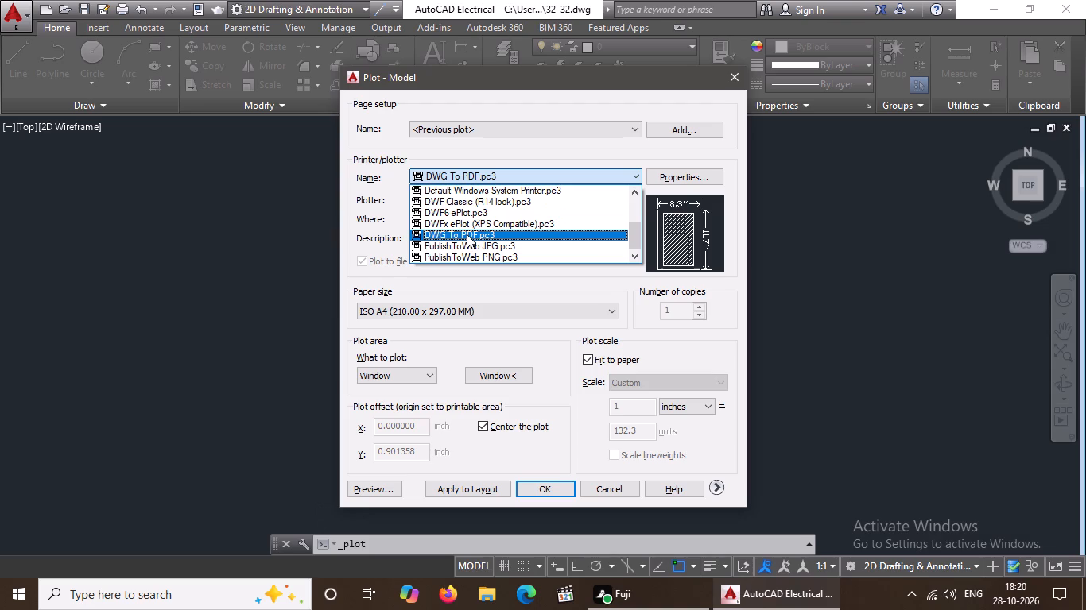
{"action": "left_click", "coordinate": [467, 234]}
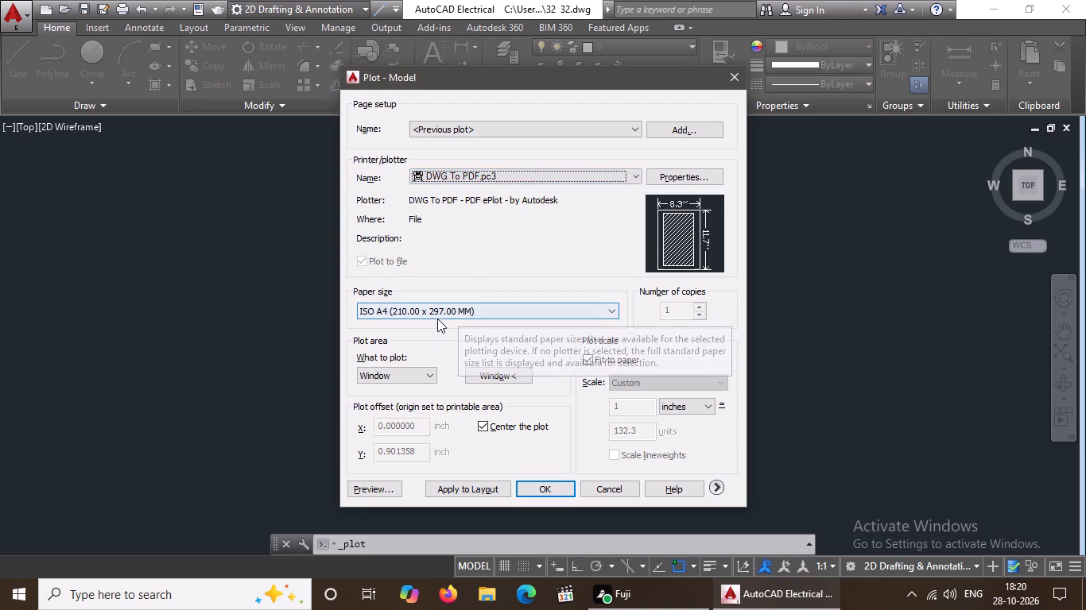
{"action": "left_click", "coordinate": [440, 310]}
{"action": "left_click", "coordinate": [242, 314]}
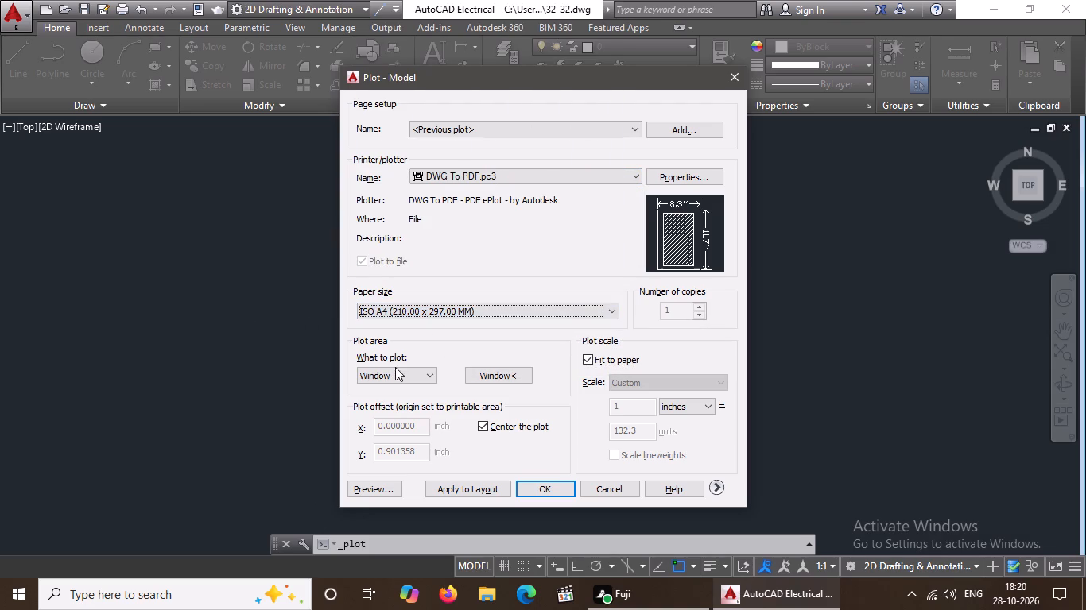
Define the plot area as a window enclosing the ground floor, first floor and column footing plans and the elevation.
{"action": "left_click", "coordinate": [421, 376]}
{"action": "left_click_drag", "start_coordinate": [386, 420], "coordinate": [400, 420]}
{"action": "left_click", "coordinate": [502, 377]}
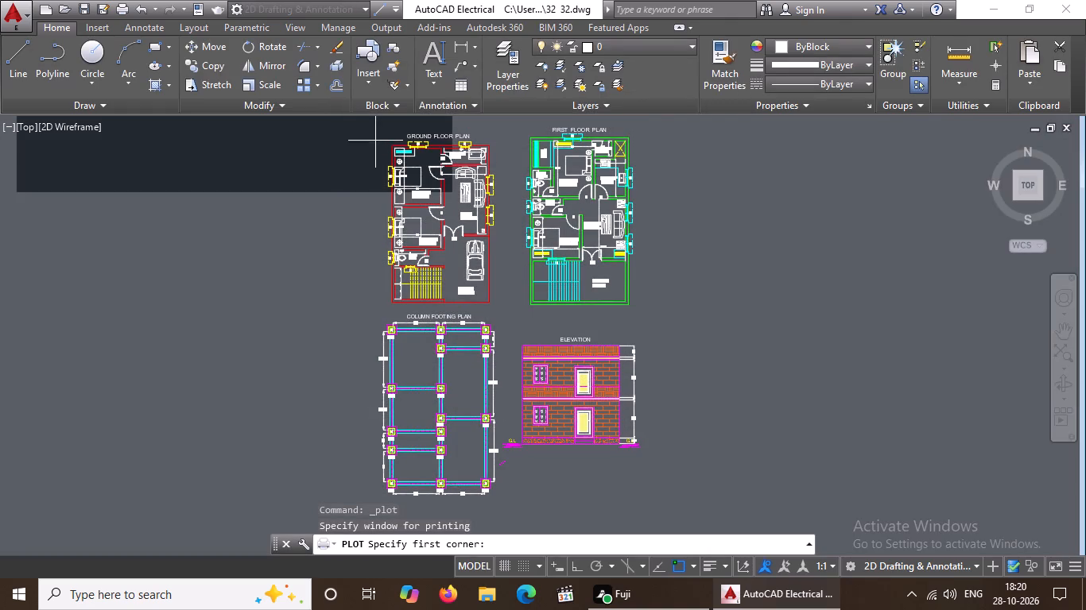
{"action": "left_click", "coordinate": [357, 119]}
{"action": "left_click", "coordinate": [642, 500]}
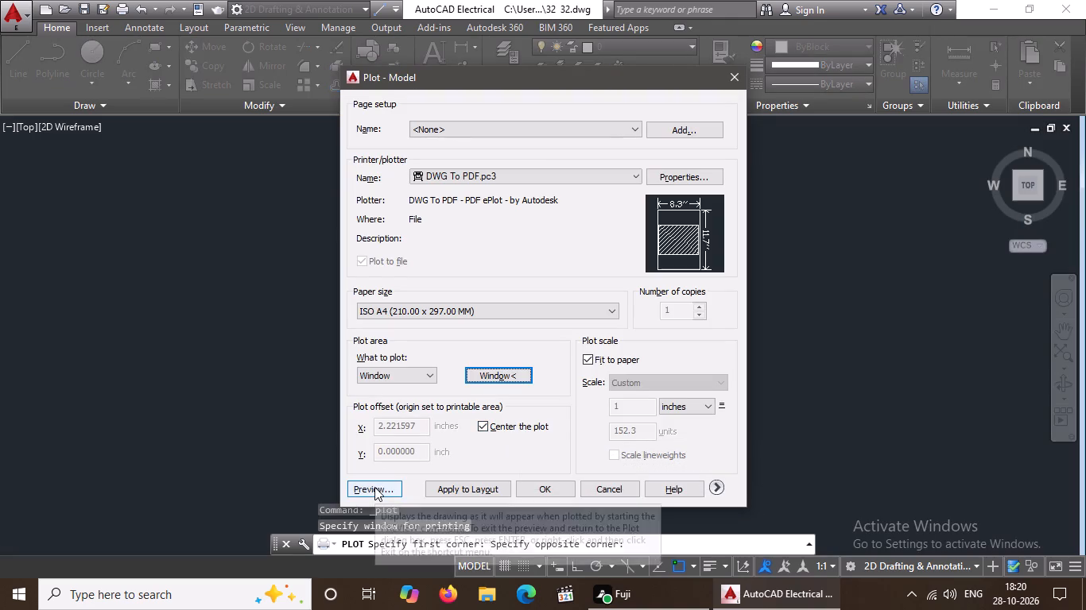
Preview the plot and output it as 32 32-Model.pdf in the Nayana folder on the Desktop, returning from the opened PDF to AutoCAD.
{"action": "left_click", "coordinate": [374, 485]}
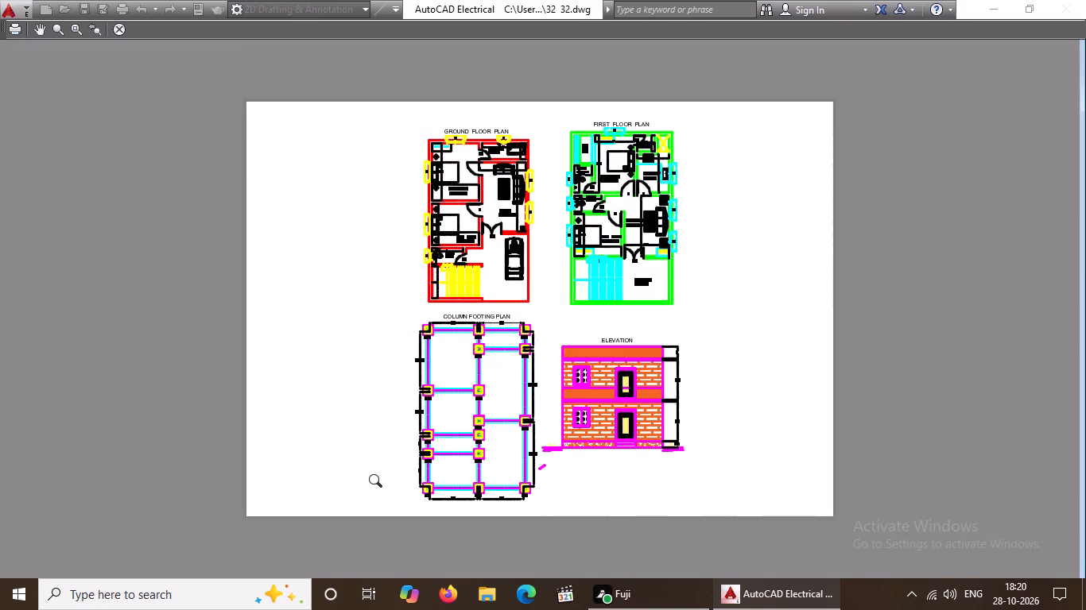
{"action": "left_click", "coordinate": [10, 26]}
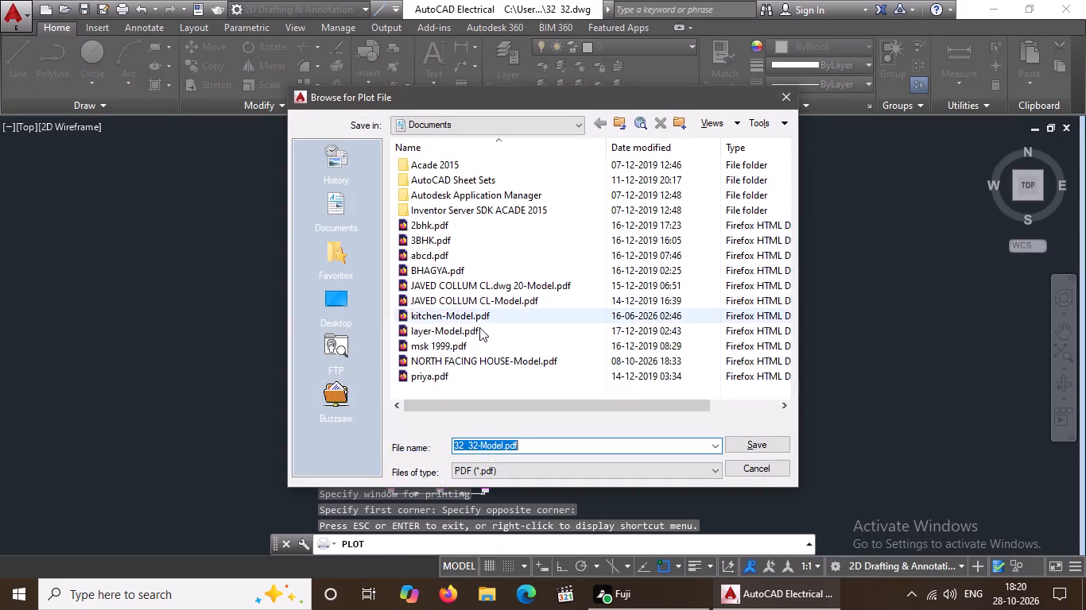
{"action": "left_click", "coordinate": [348, 306]}
{"action": "left_click", "coordinate": [421, 254]}
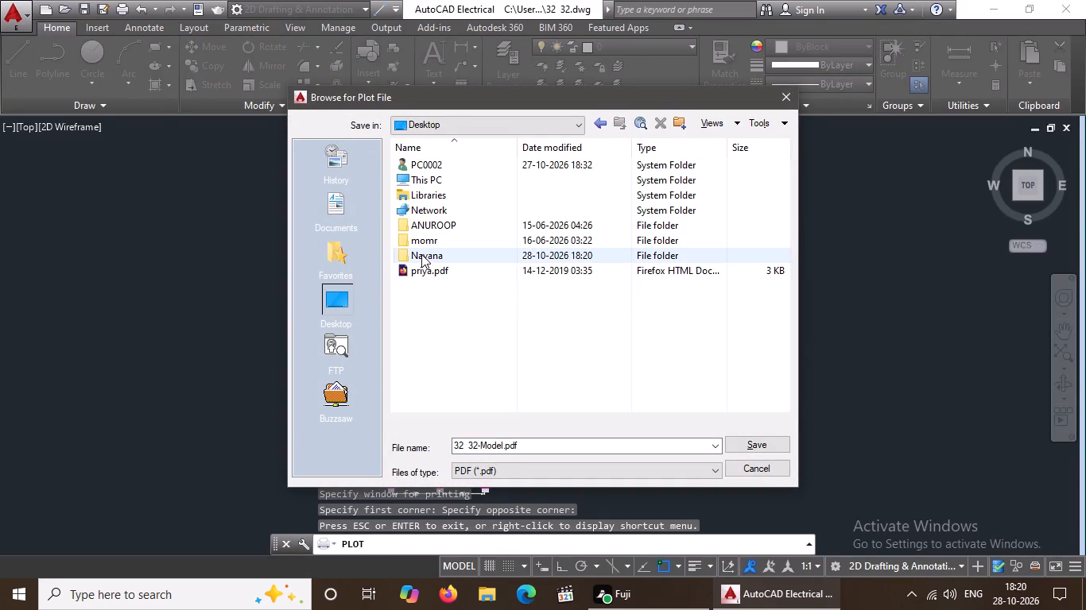
{"action": "left_click", "coordinate": [758, 437]}
{"action": "left_click", "coordinate": [761, 443]}
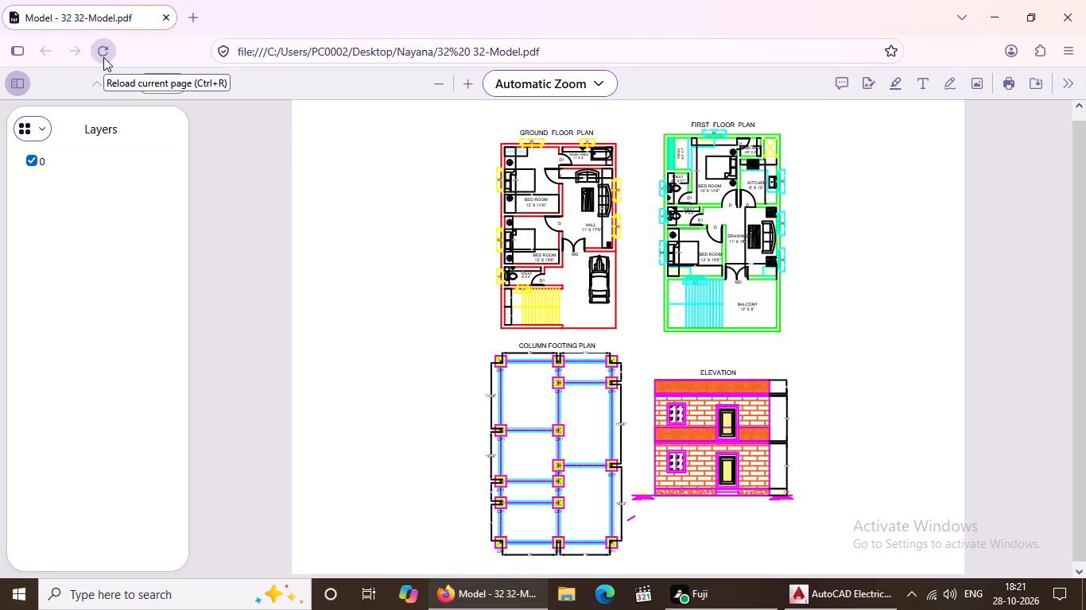
{"action": "left_click", "coordinate": [996, 20]}
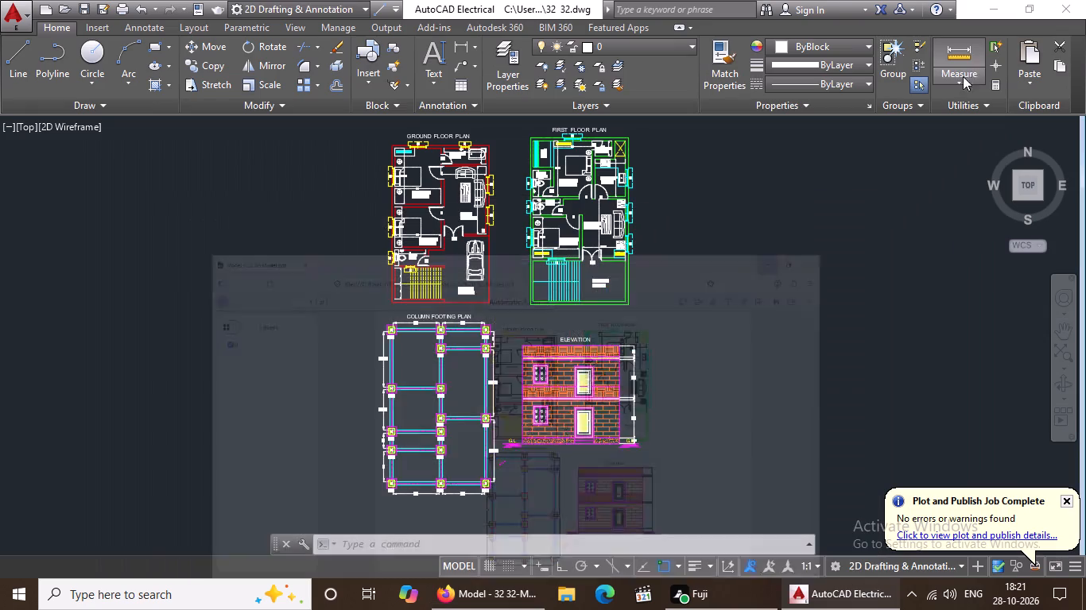